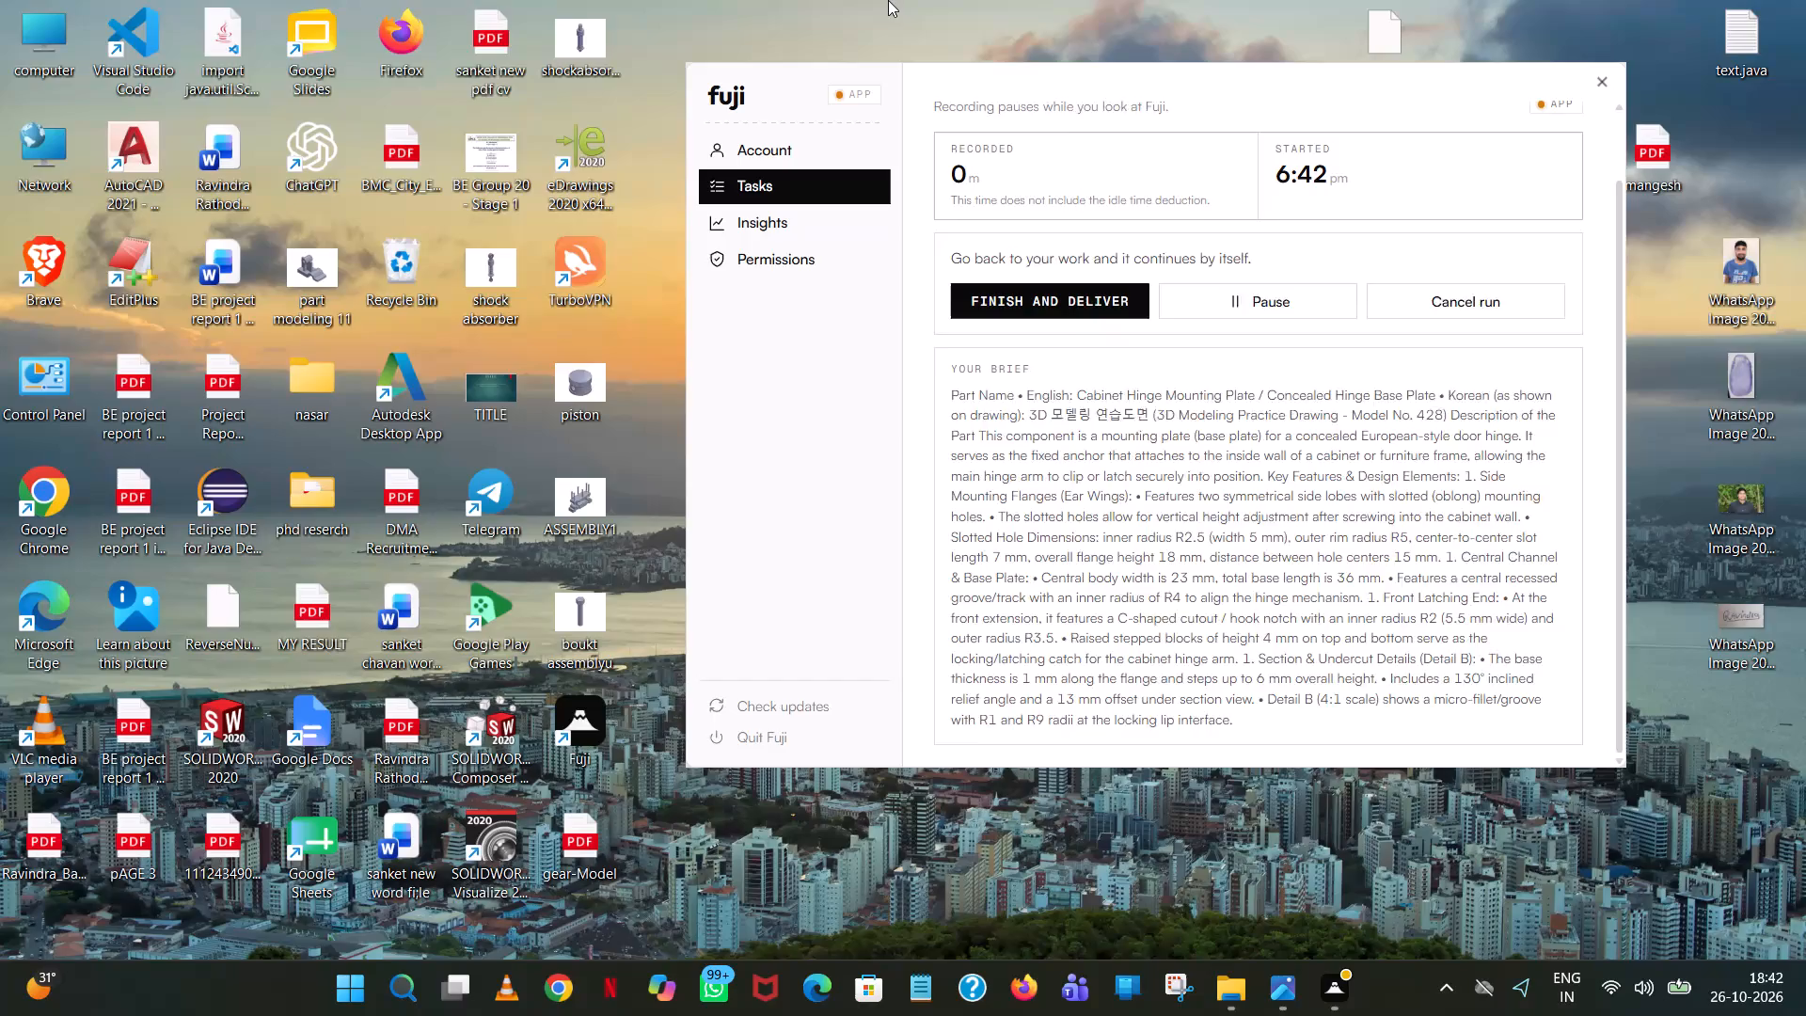
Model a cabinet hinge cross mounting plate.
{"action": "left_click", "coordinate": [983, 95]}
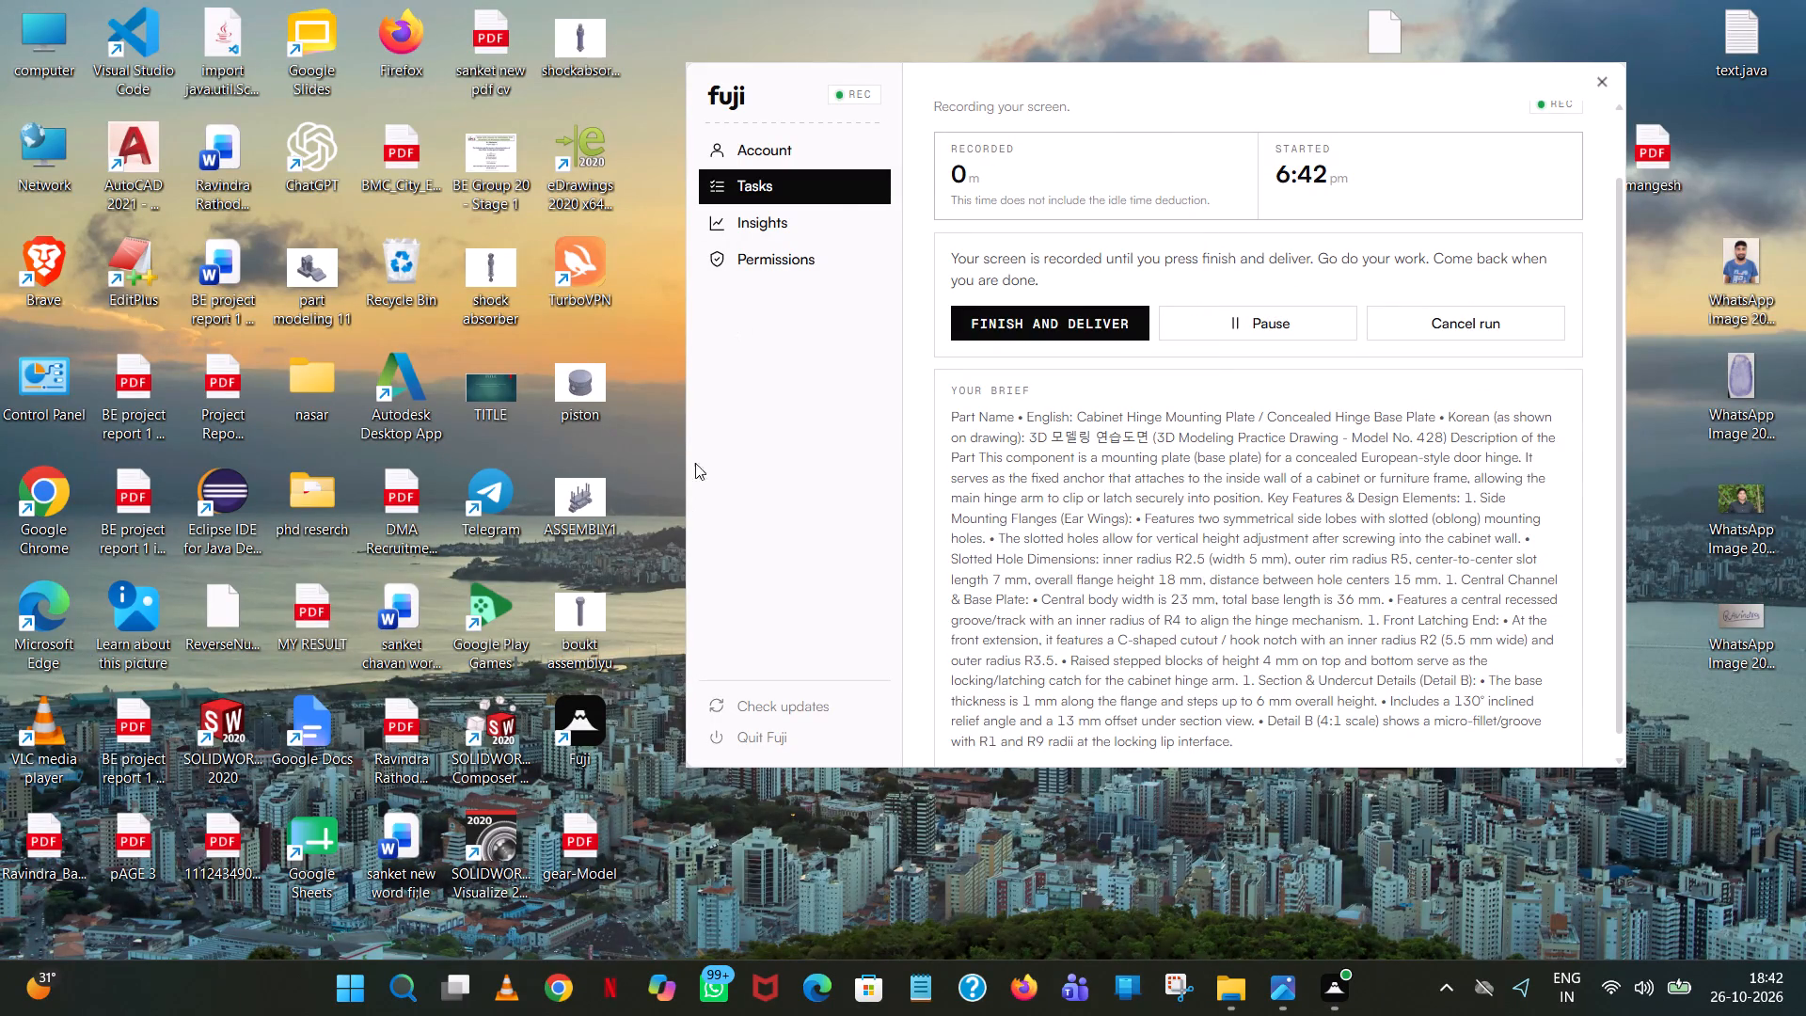
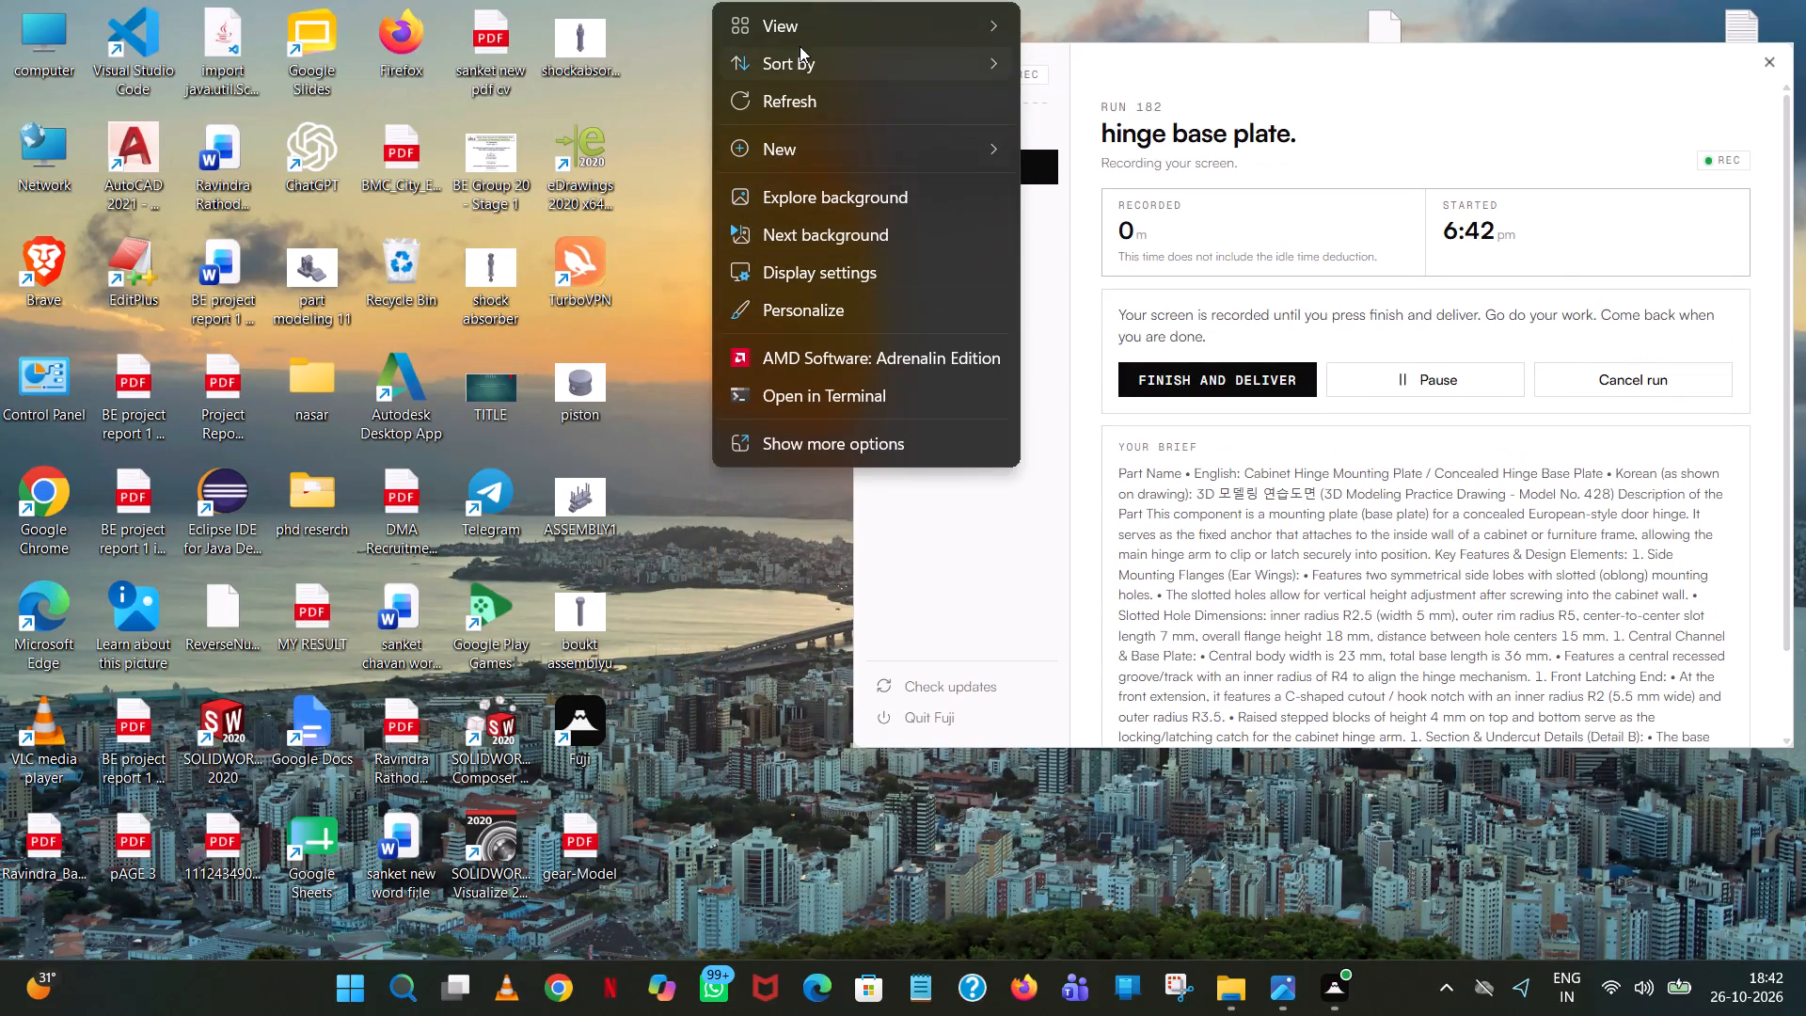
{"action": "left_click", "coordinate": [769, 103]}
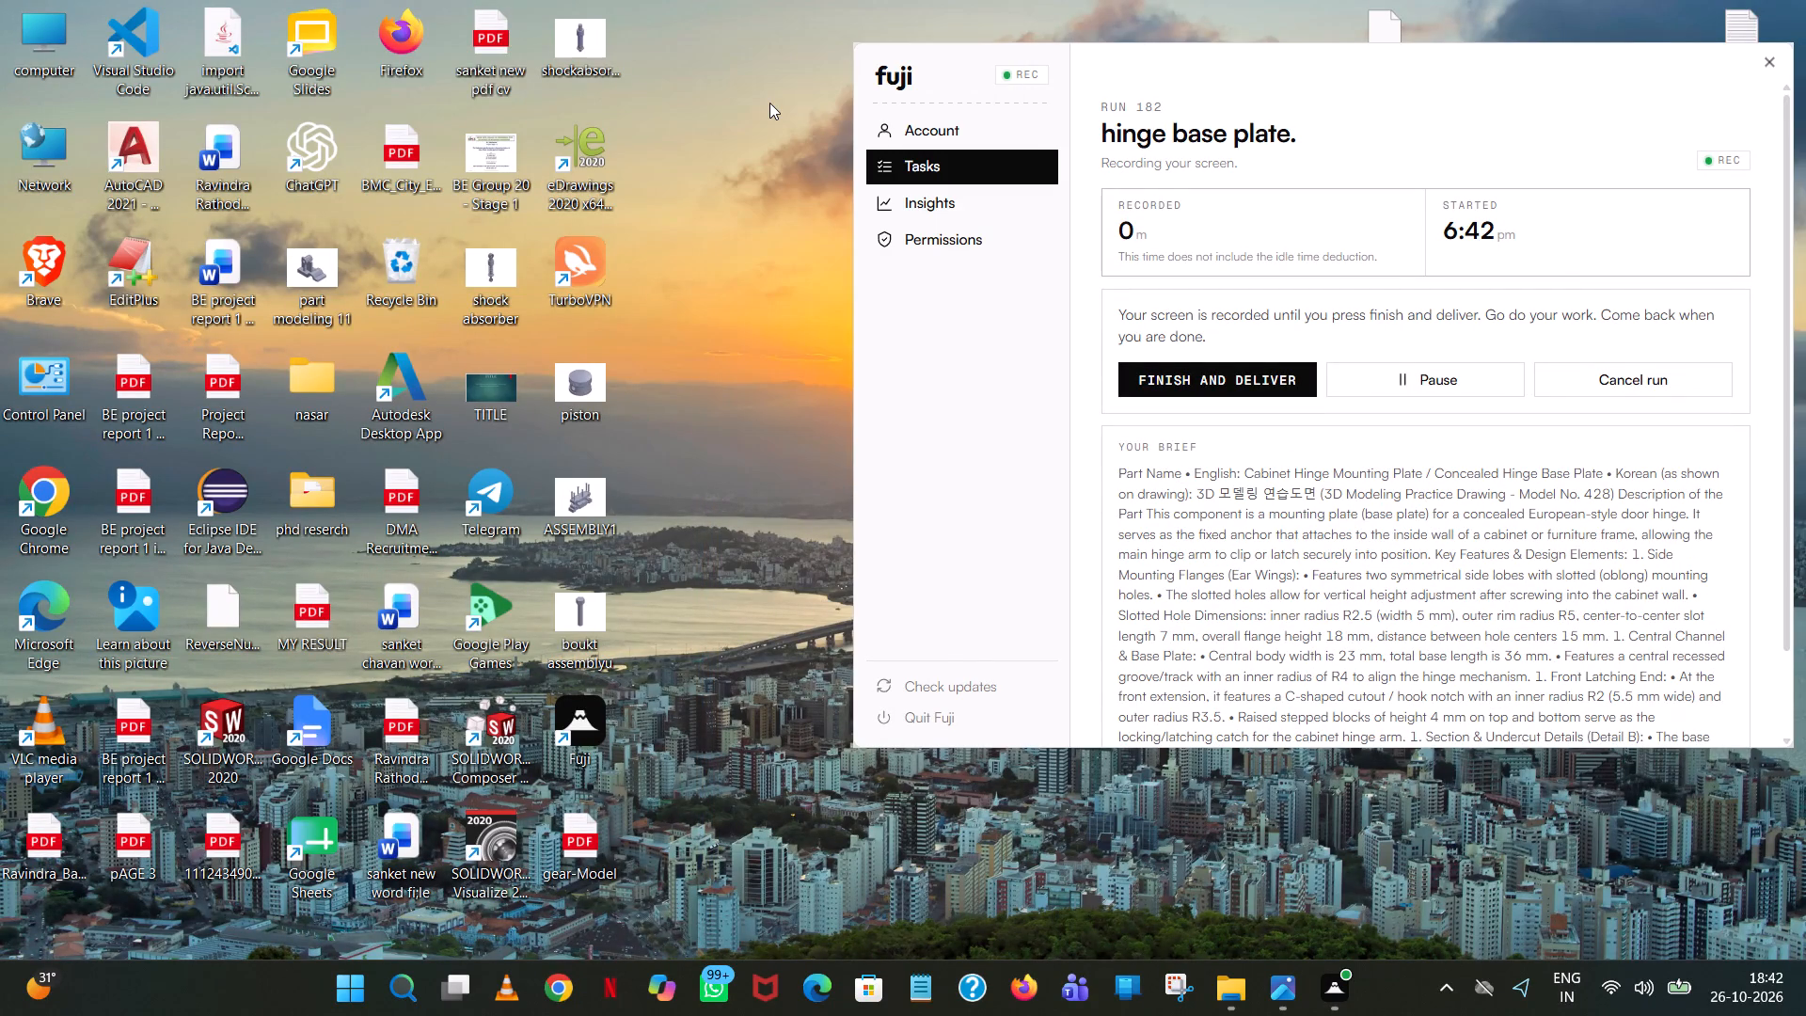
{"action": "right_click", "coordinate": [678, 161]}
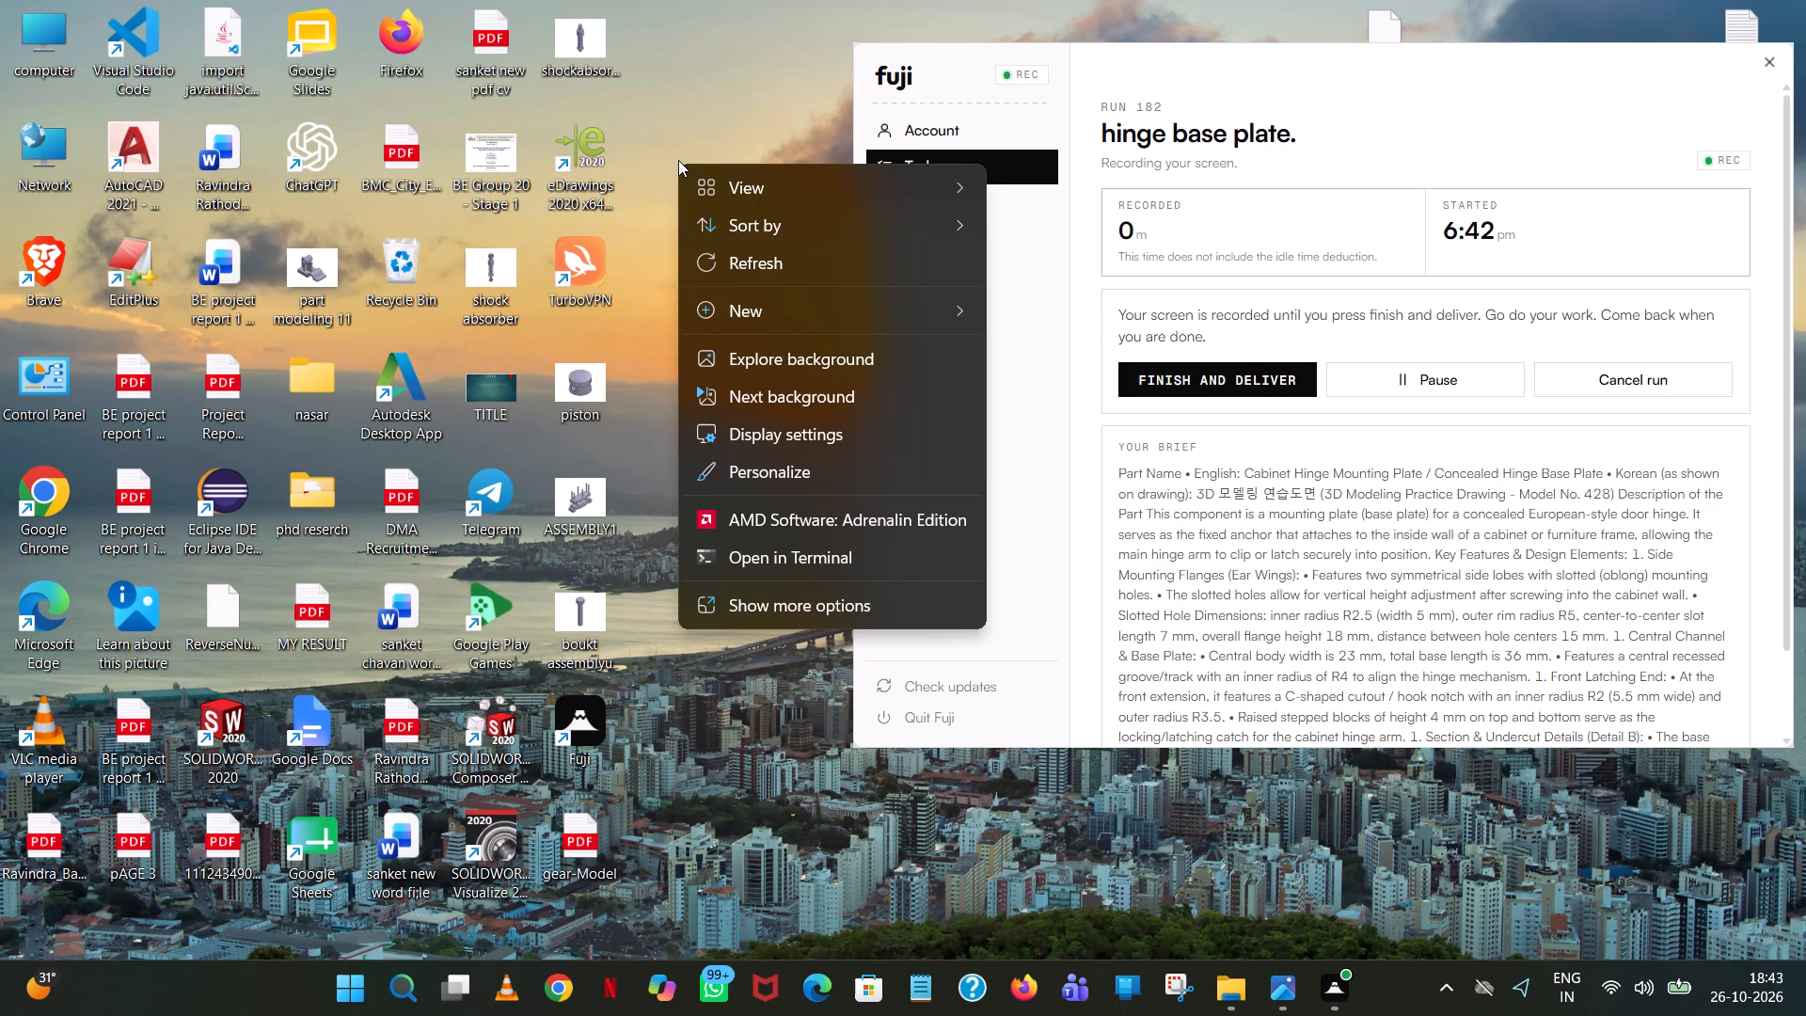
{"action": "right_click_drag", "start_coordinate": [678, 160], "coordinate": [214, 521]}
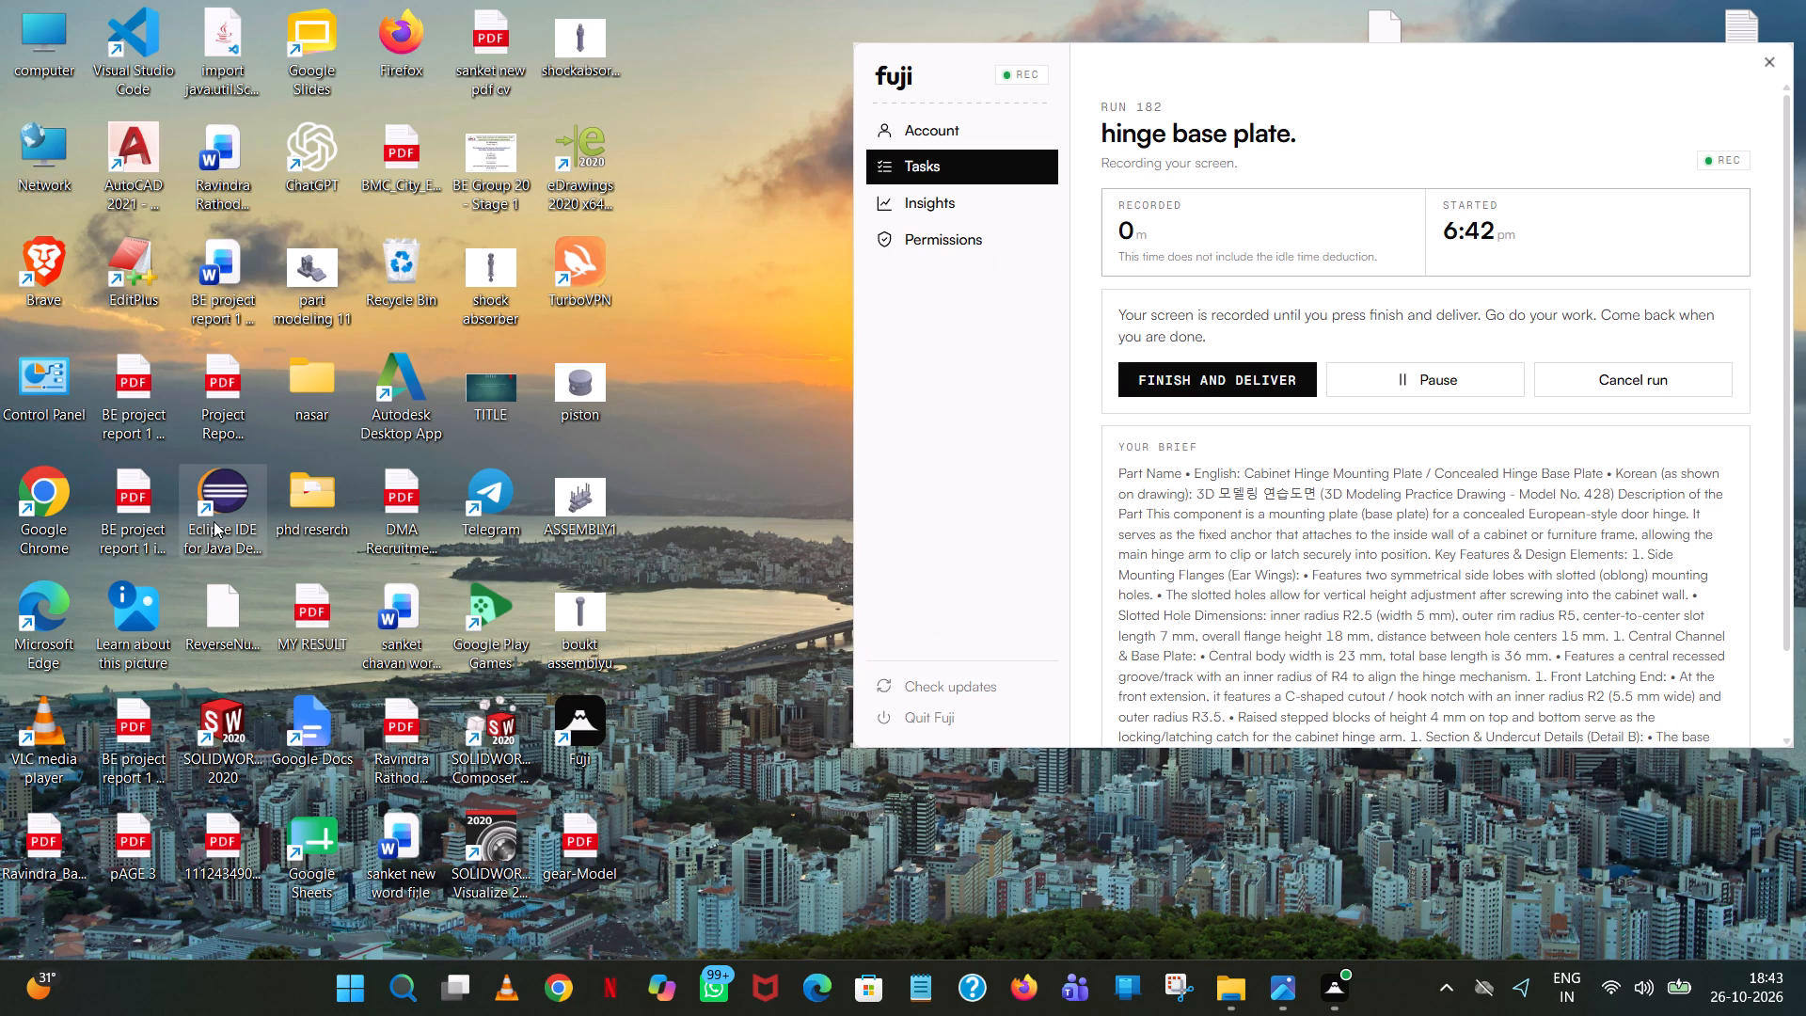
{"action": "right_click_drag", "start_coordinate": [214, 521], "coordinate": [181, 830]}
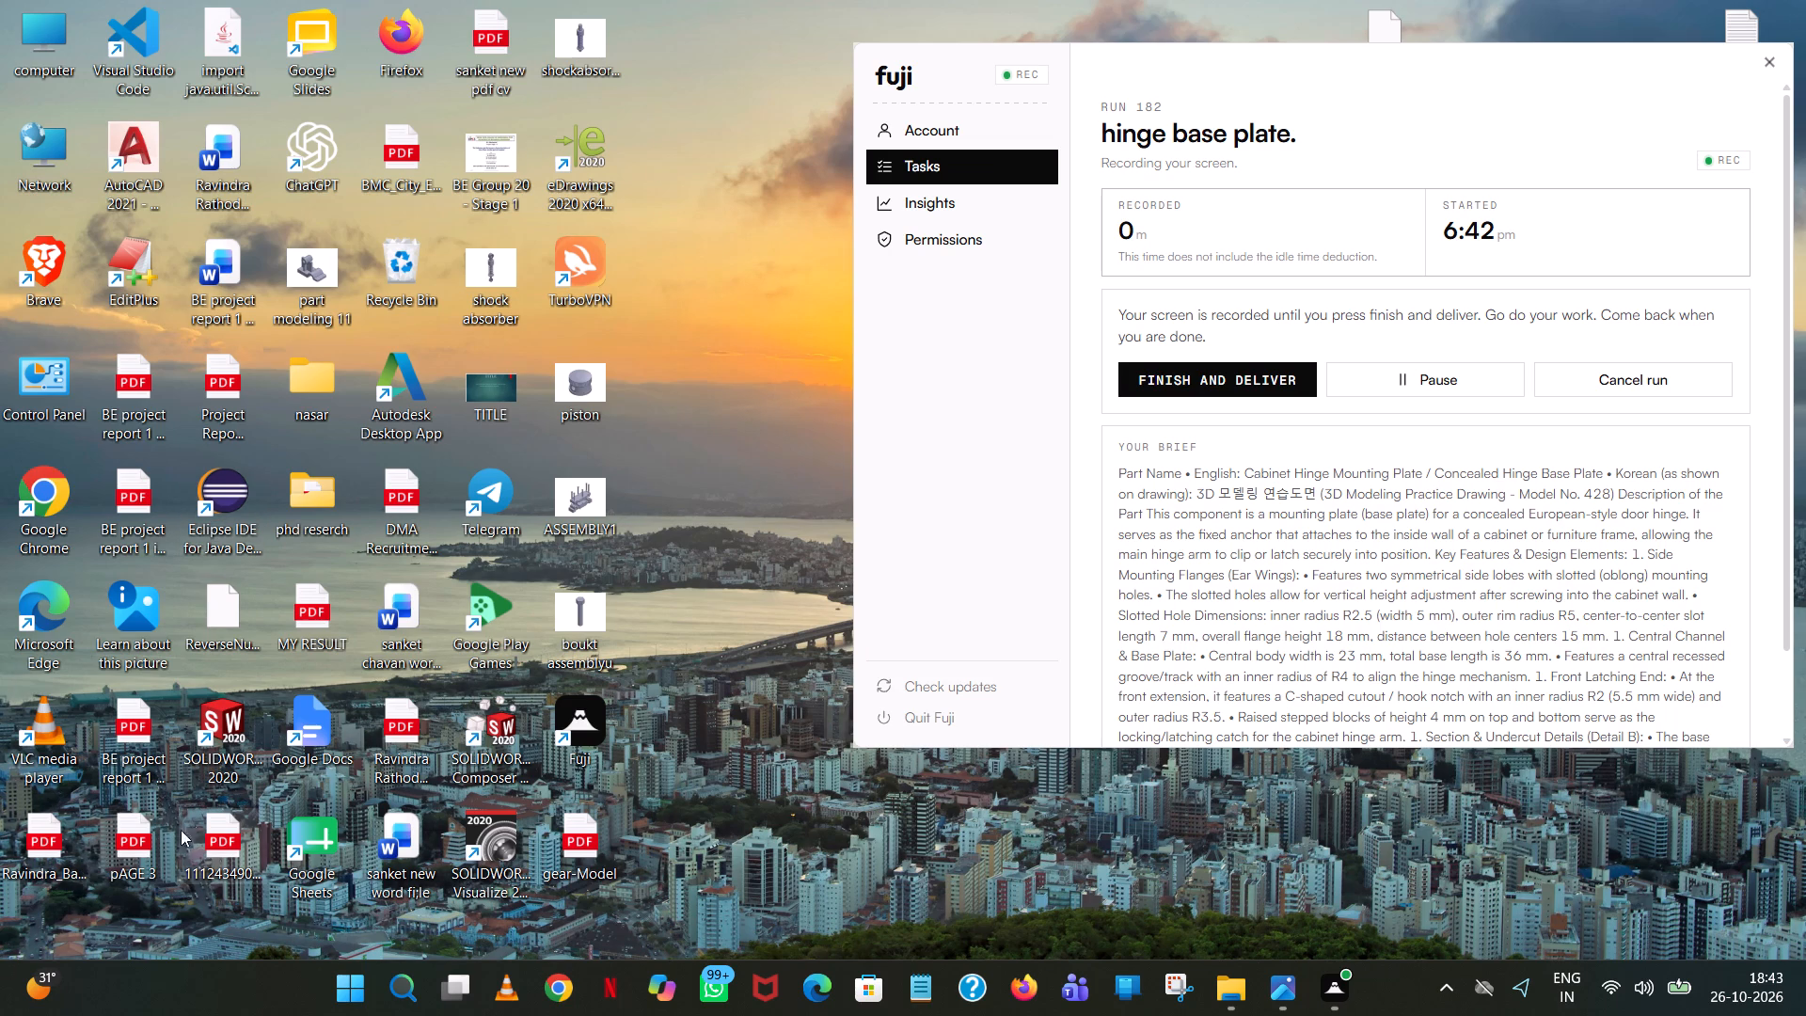
Launch SOLIDWORKS 2020 from its desktop shortcut.
{"action": "right_click_drag", "start_coordinate": [181, 830], "coordinate": [223, 731]}
{"action": "double_click", "coordinate": [223, 731]}
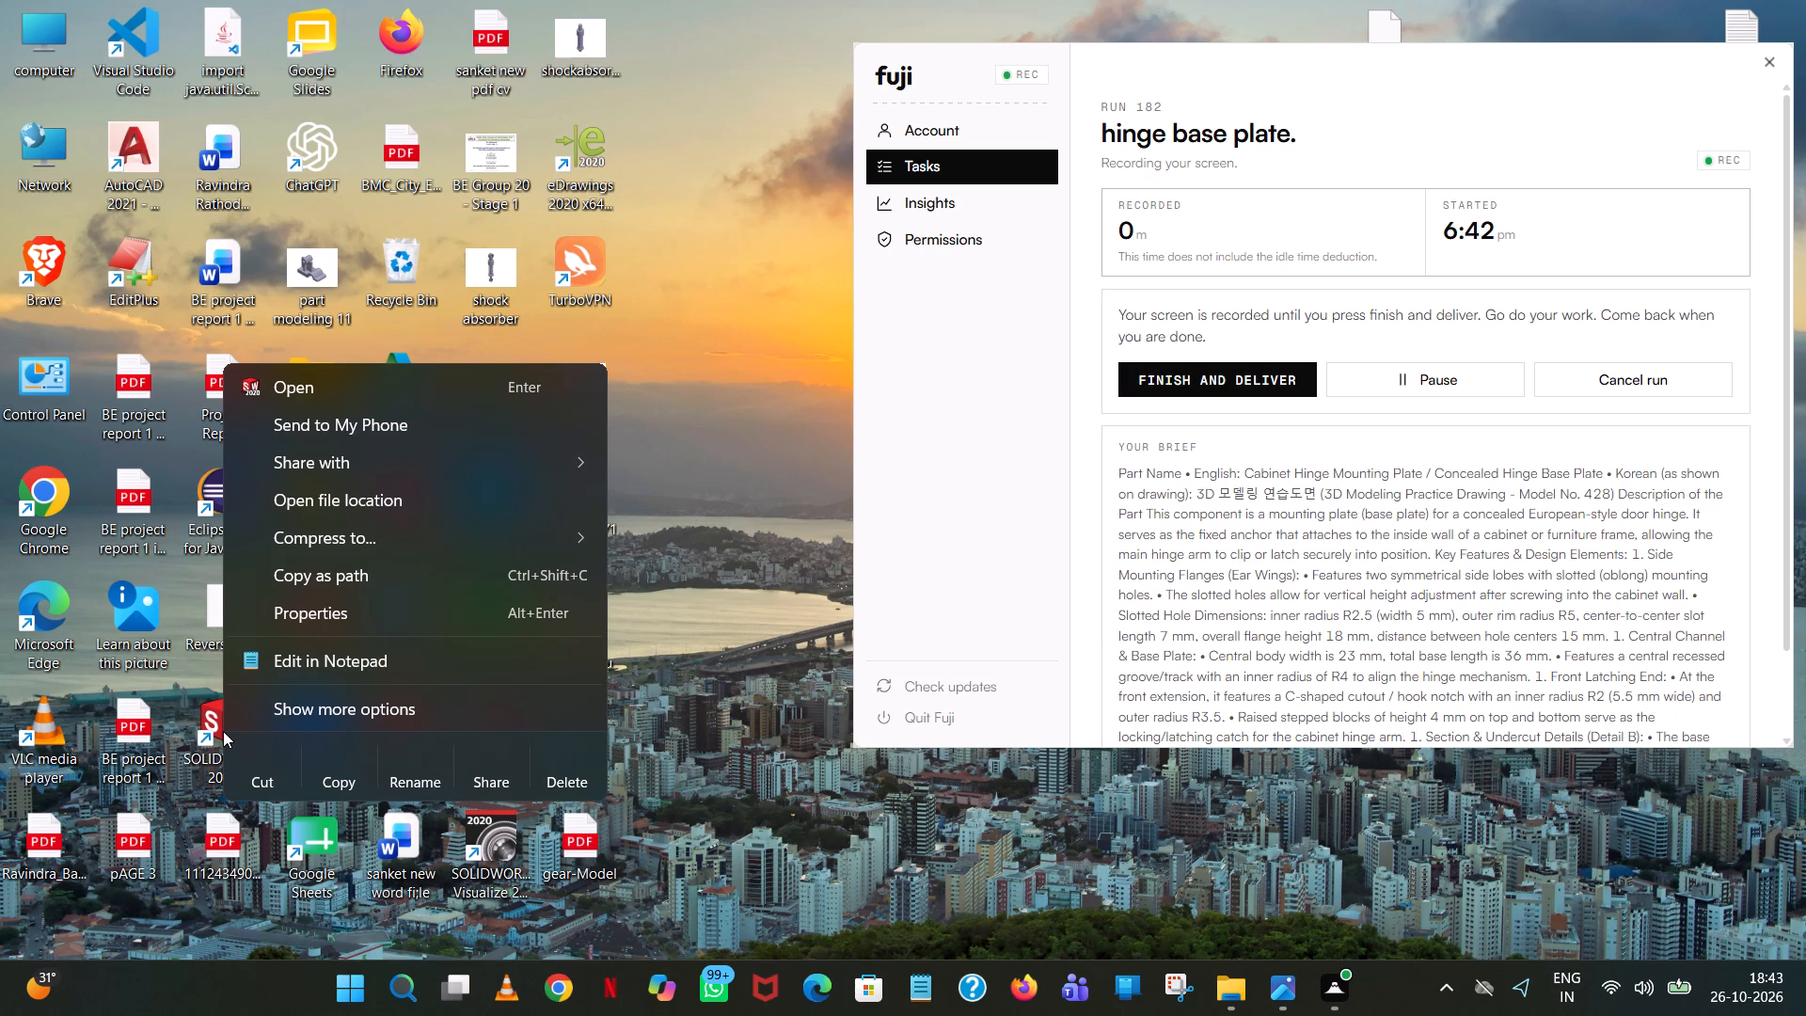
{"action": "right_click_drag", "start_coordinate": [223, 731], "coordinate": [352, 385]}
{"action": "left_click", "coordinate": [365, 378]}
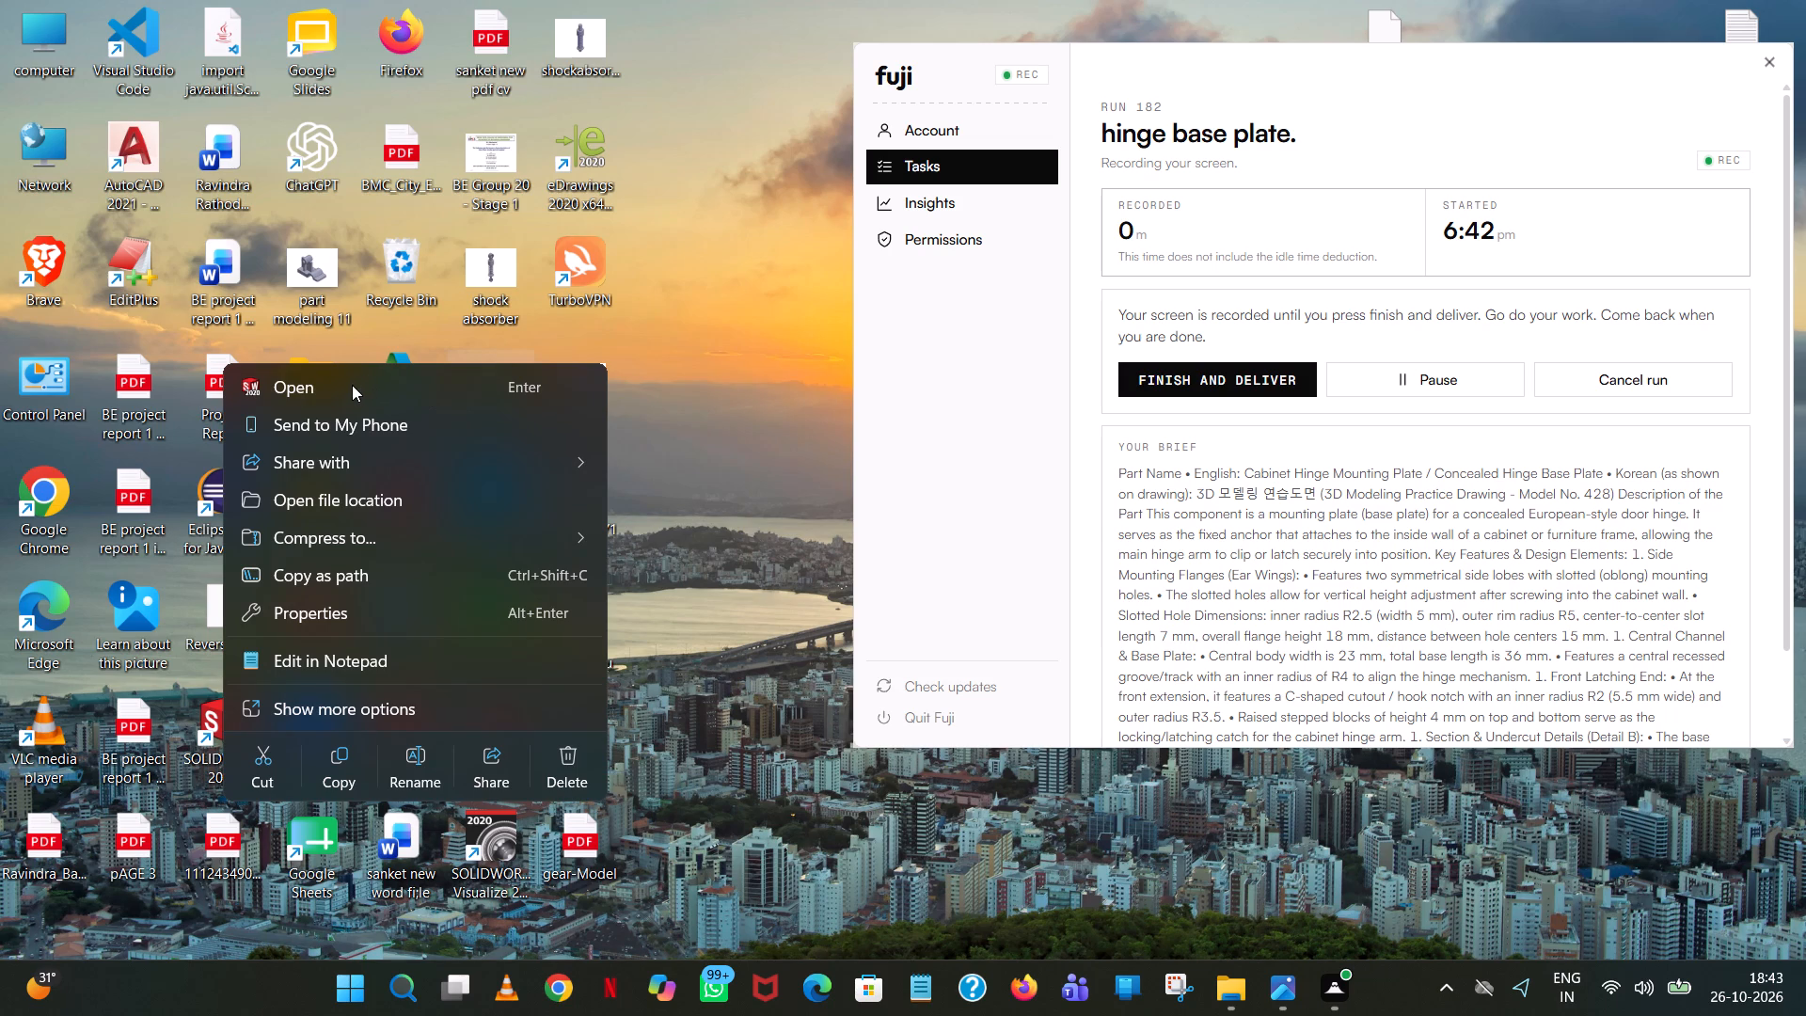
{"action": "left_click", "coordinate": [352, 385]}
{"action": "right_click_drag", "start_coordinate": [352, 385], "coordinate": [615, 380]}
{"action": "left_click", "coordinate": [816, 240]}
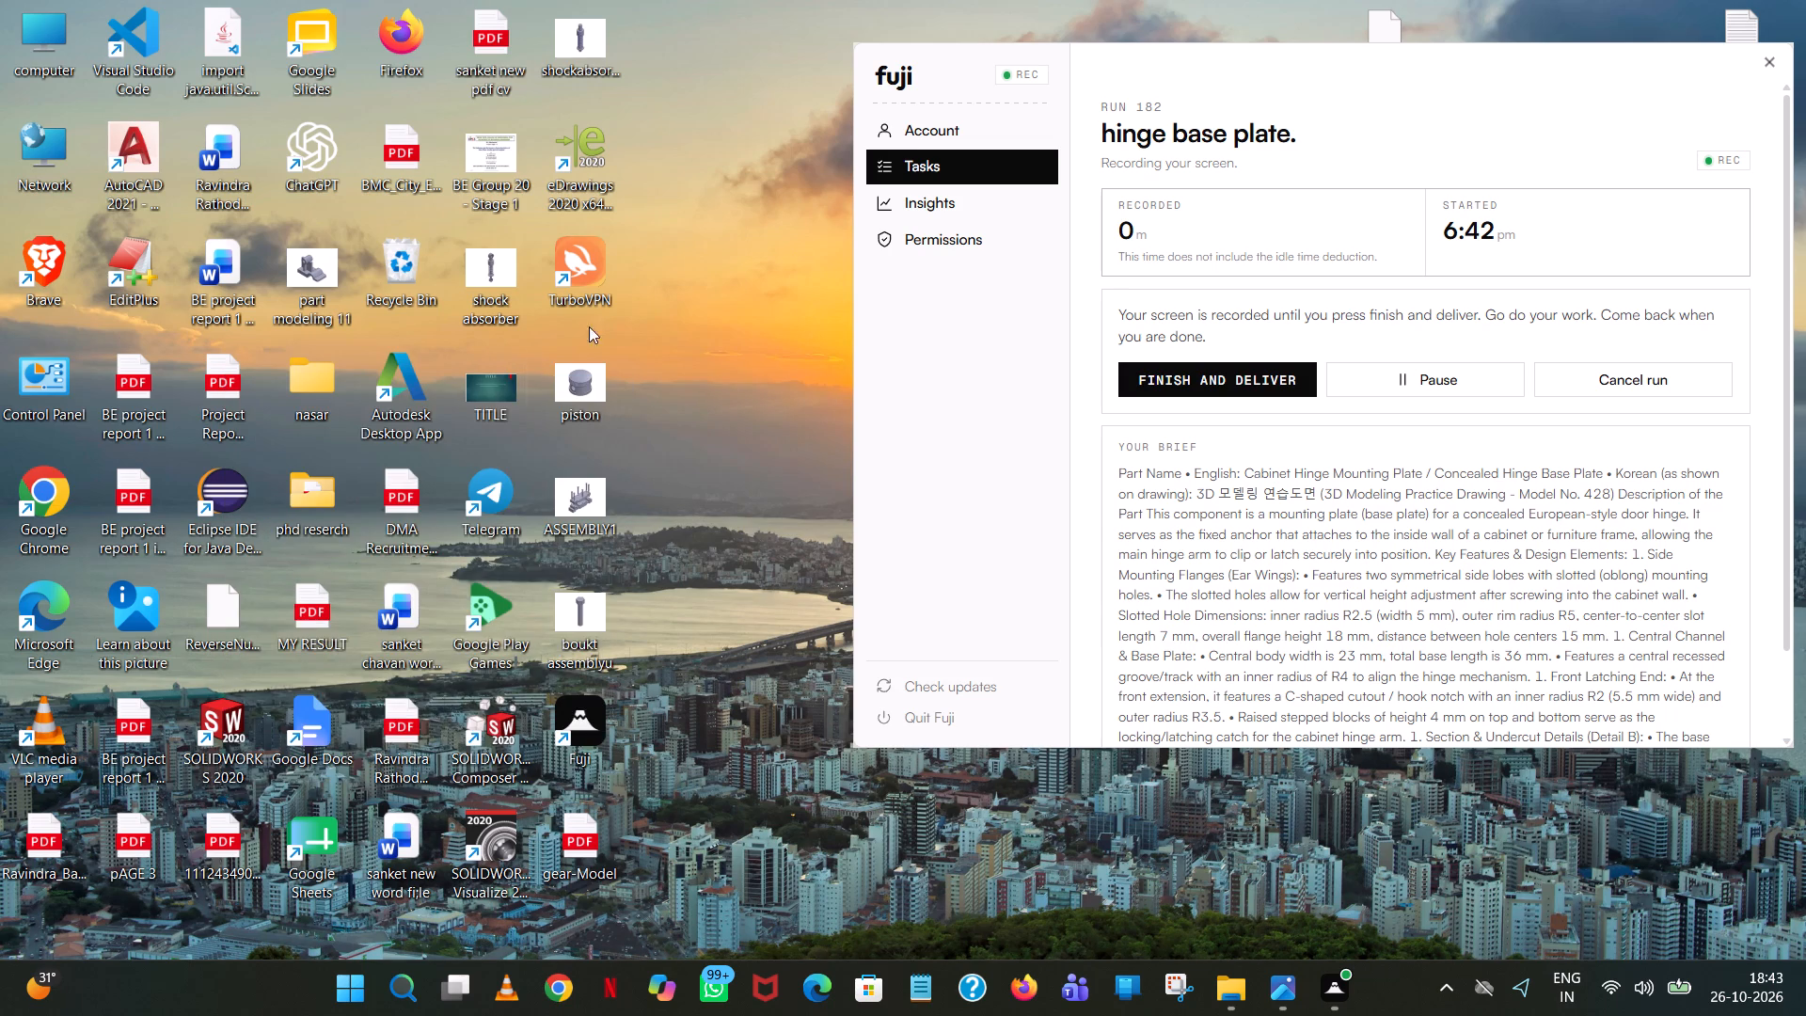
{"action": "double_click", "coordinate": [232, 714]}
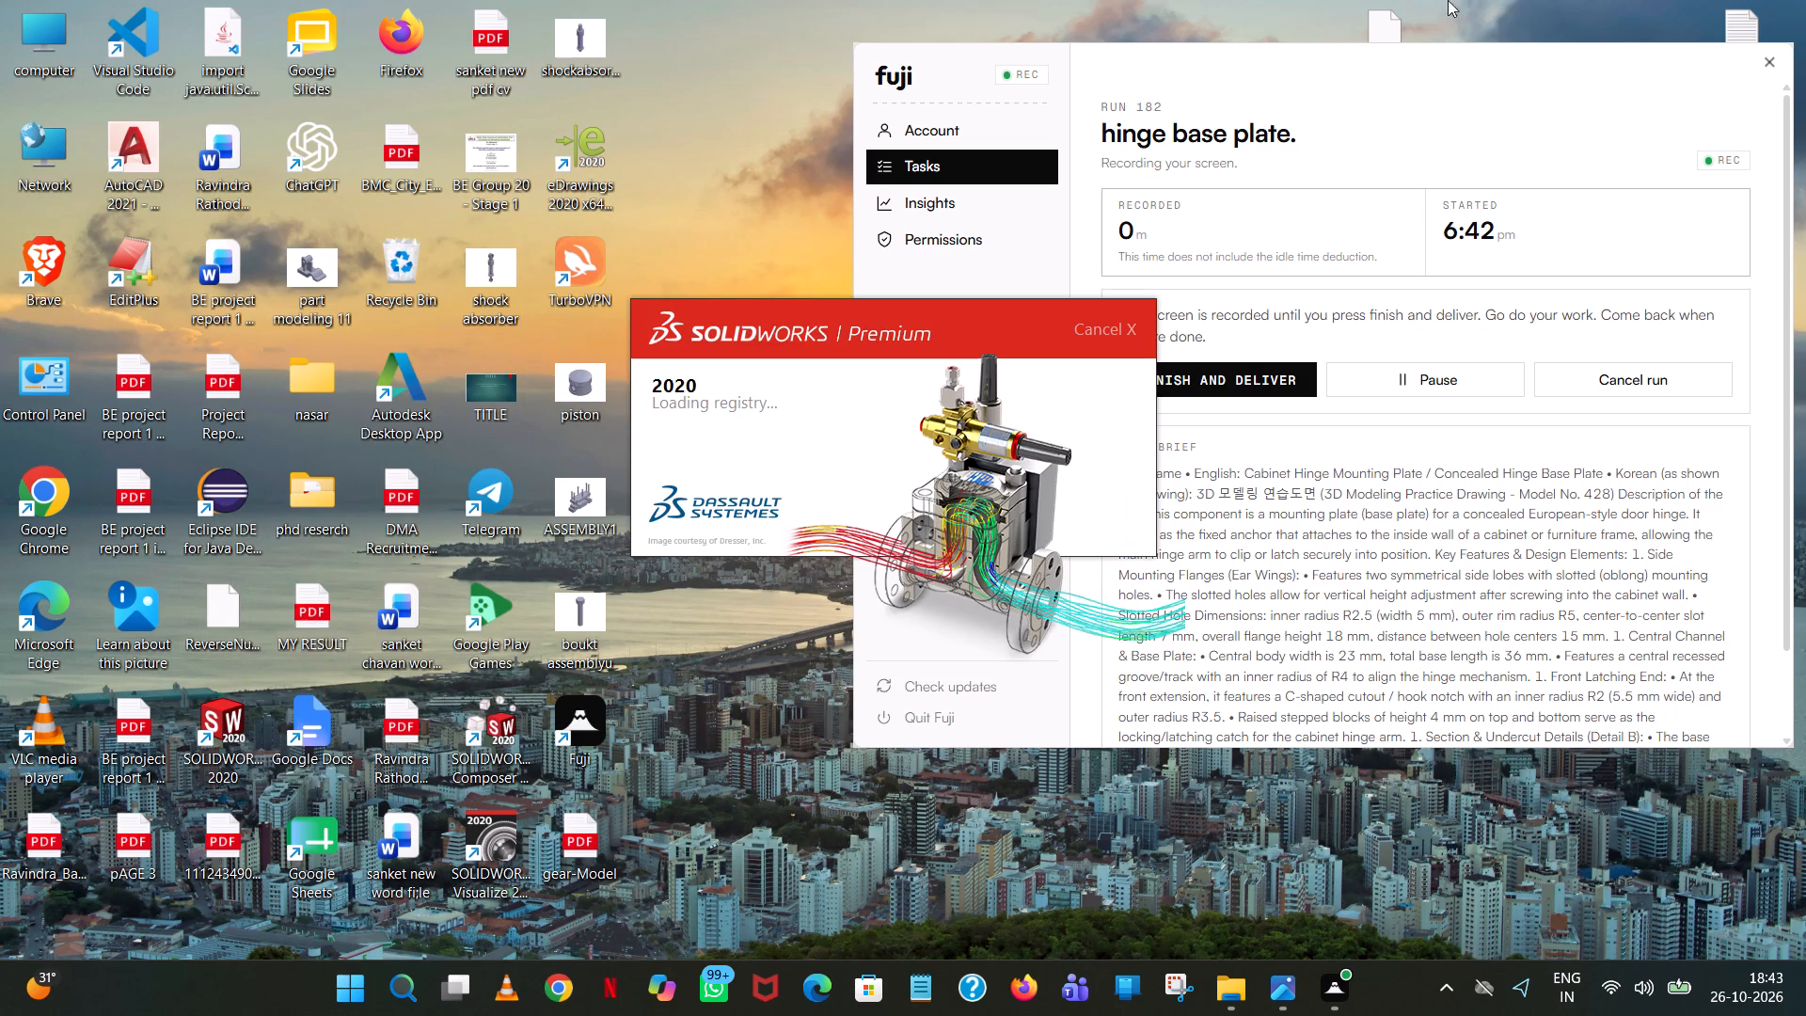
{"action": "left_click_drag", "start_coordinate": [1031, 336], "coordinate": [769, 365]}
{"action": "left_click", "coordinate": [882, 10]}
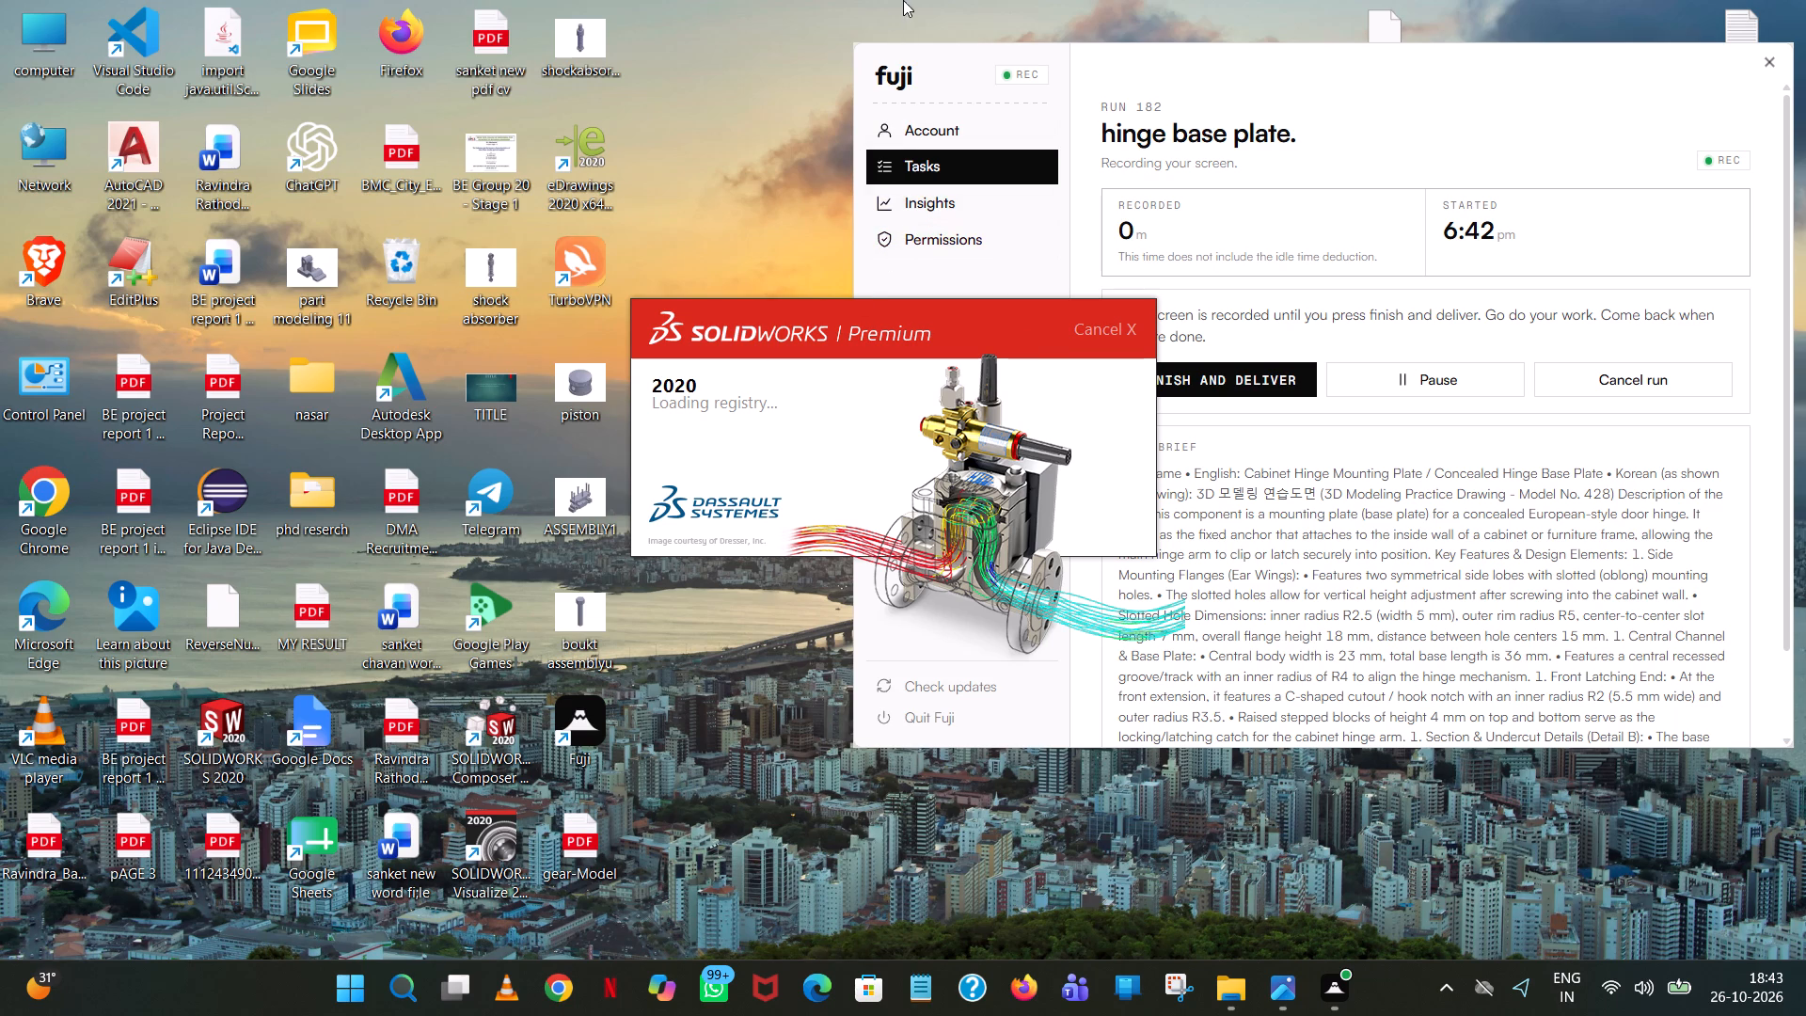
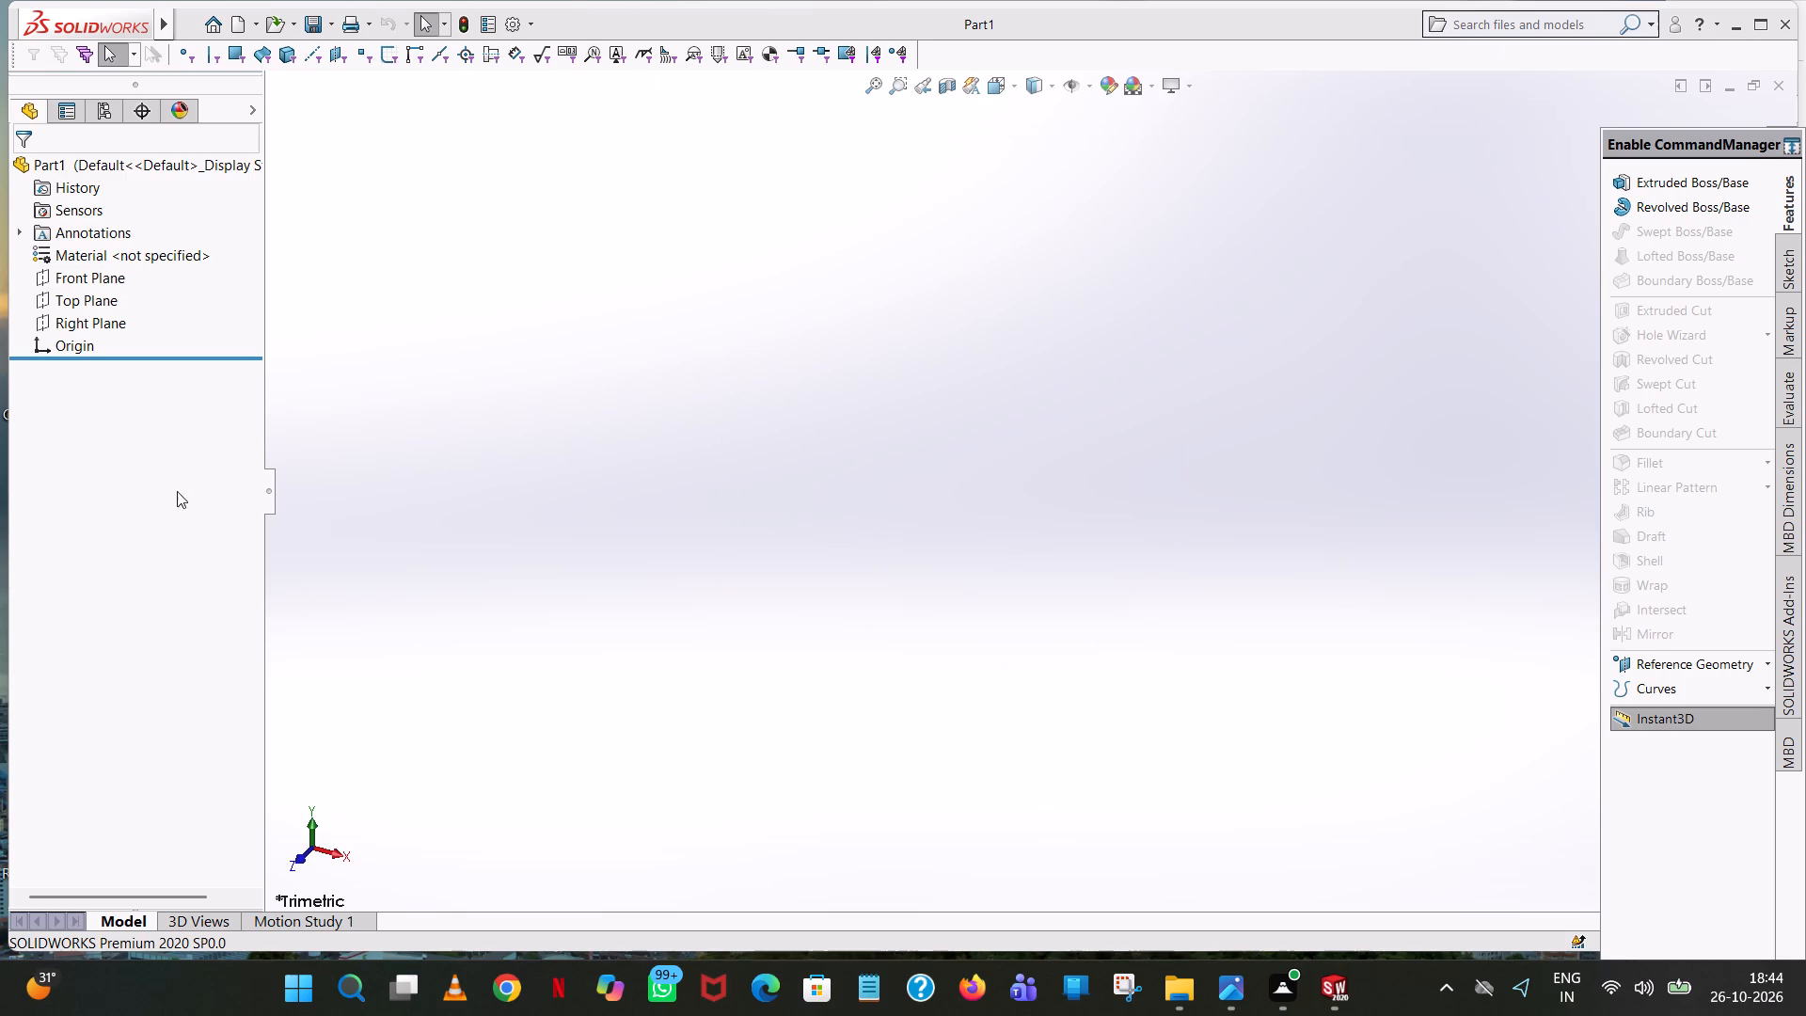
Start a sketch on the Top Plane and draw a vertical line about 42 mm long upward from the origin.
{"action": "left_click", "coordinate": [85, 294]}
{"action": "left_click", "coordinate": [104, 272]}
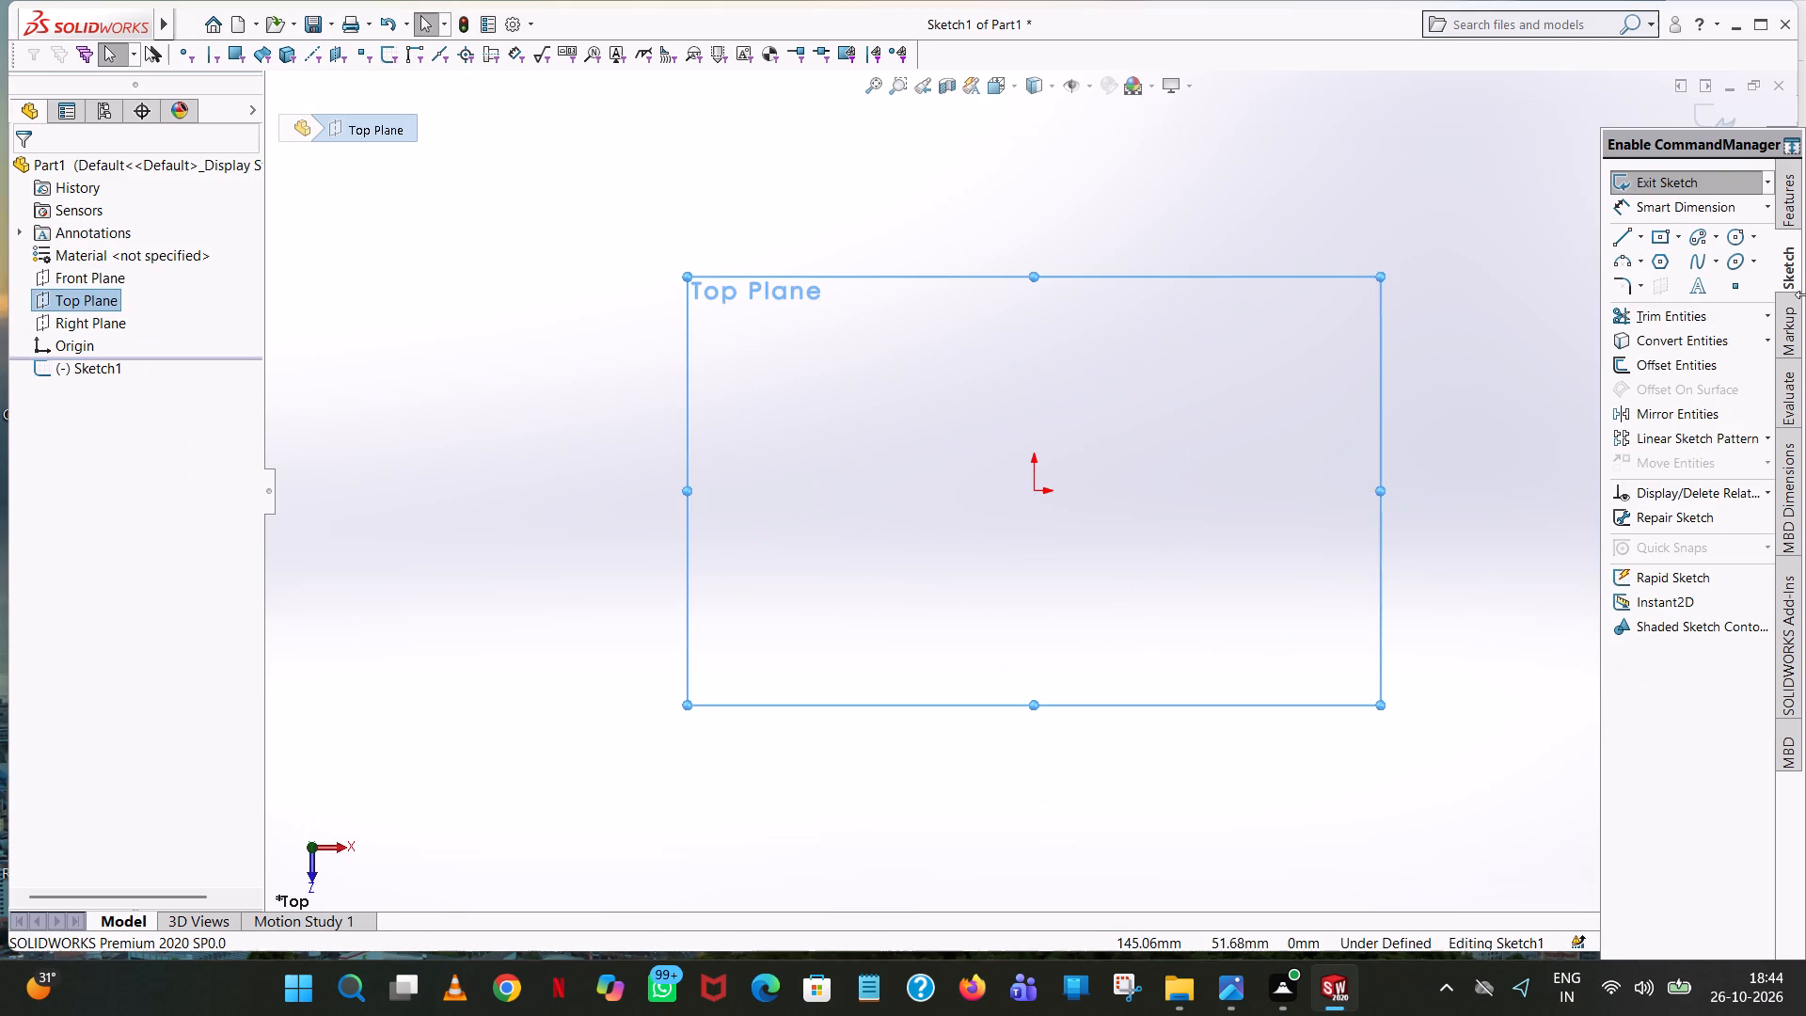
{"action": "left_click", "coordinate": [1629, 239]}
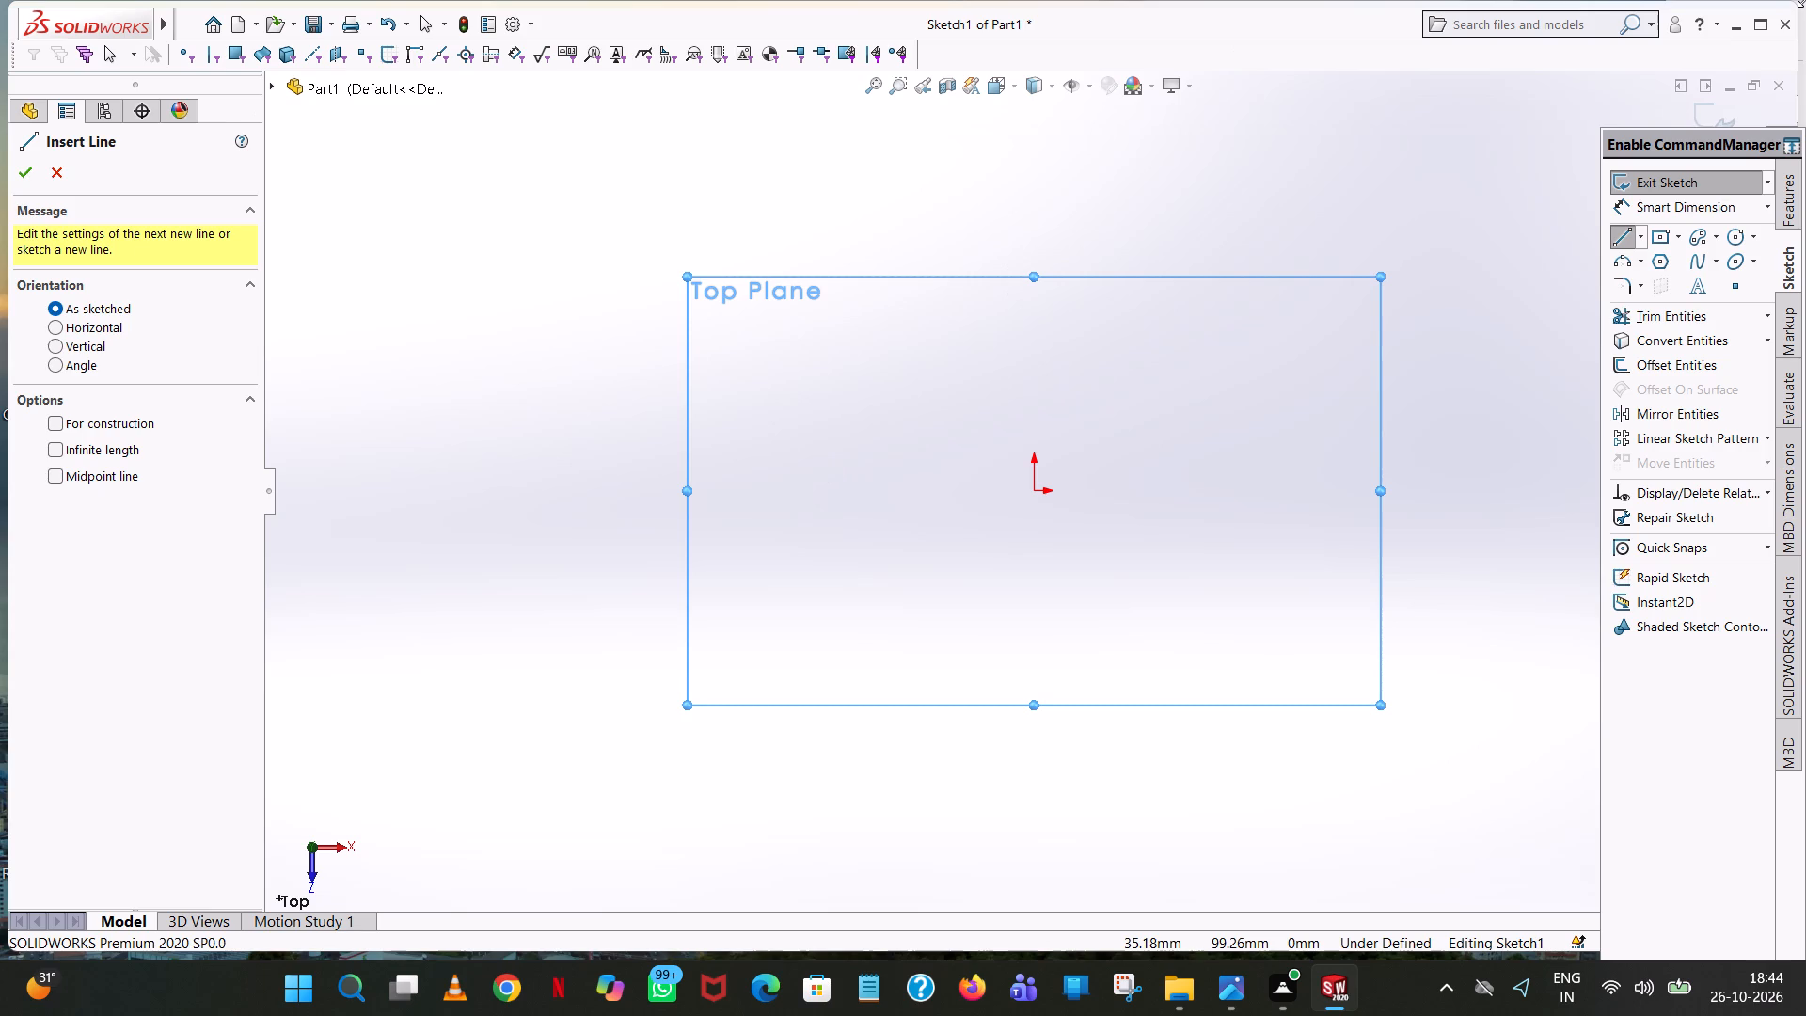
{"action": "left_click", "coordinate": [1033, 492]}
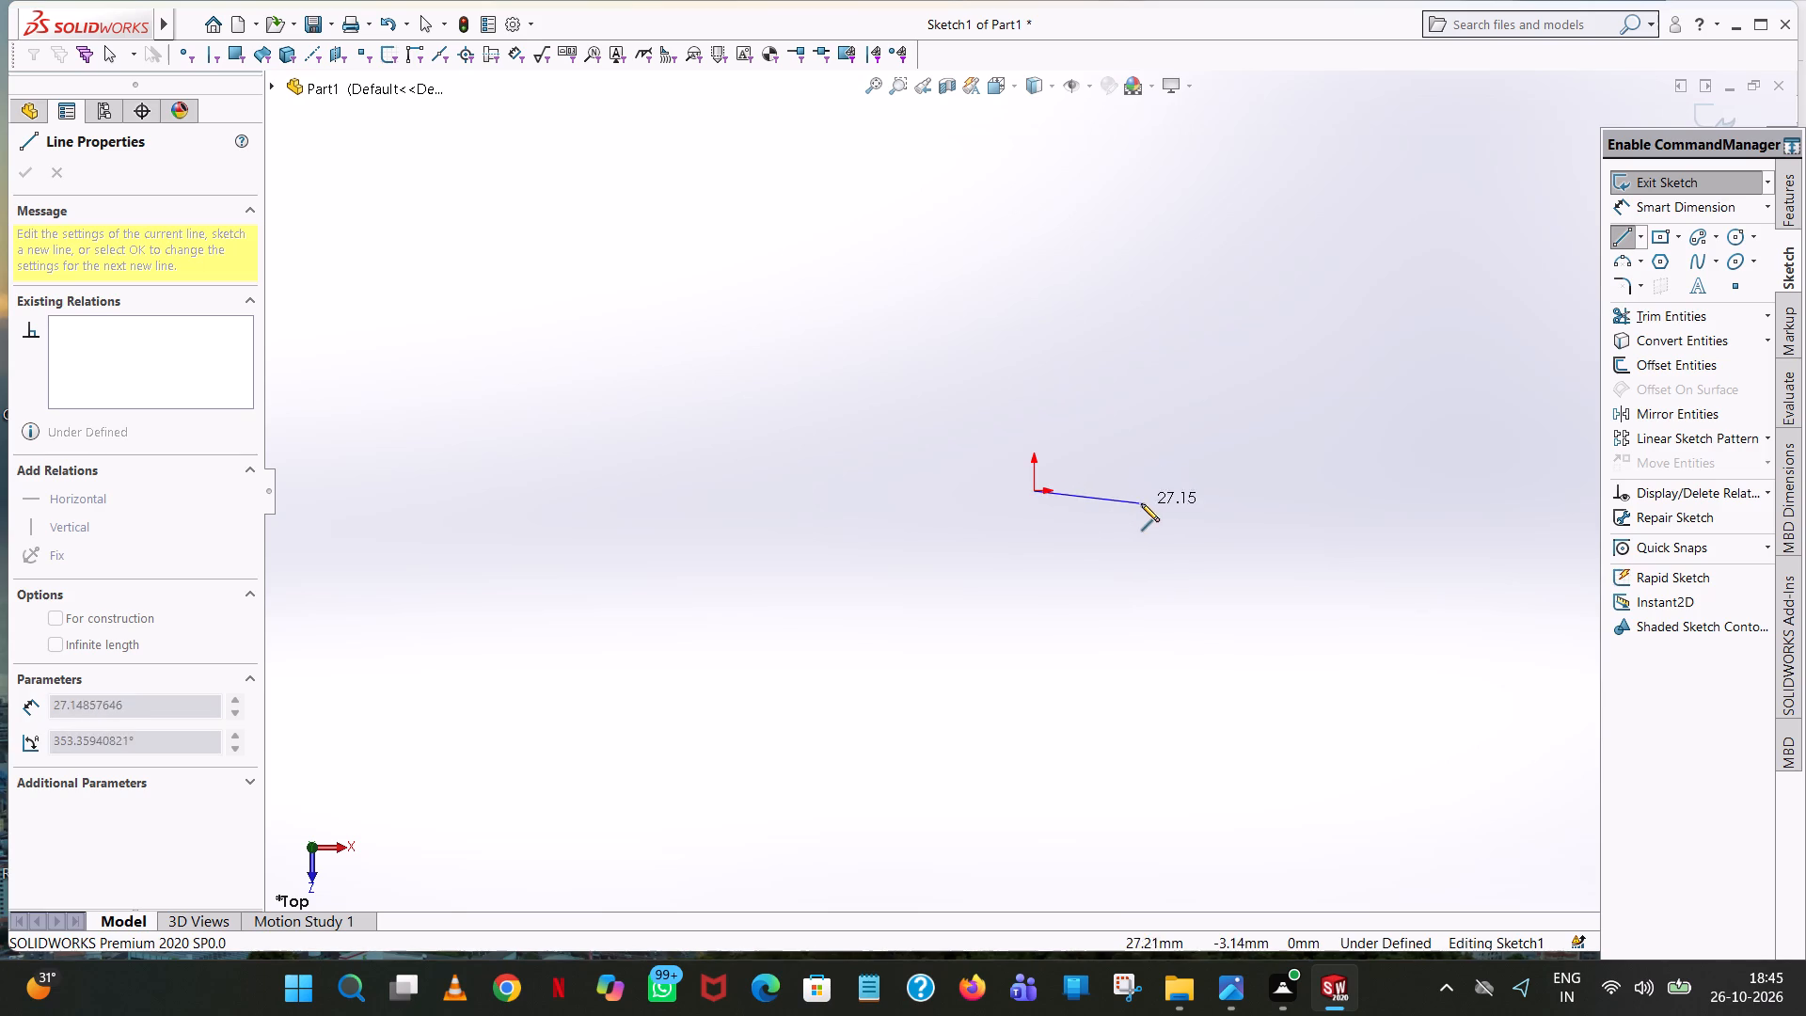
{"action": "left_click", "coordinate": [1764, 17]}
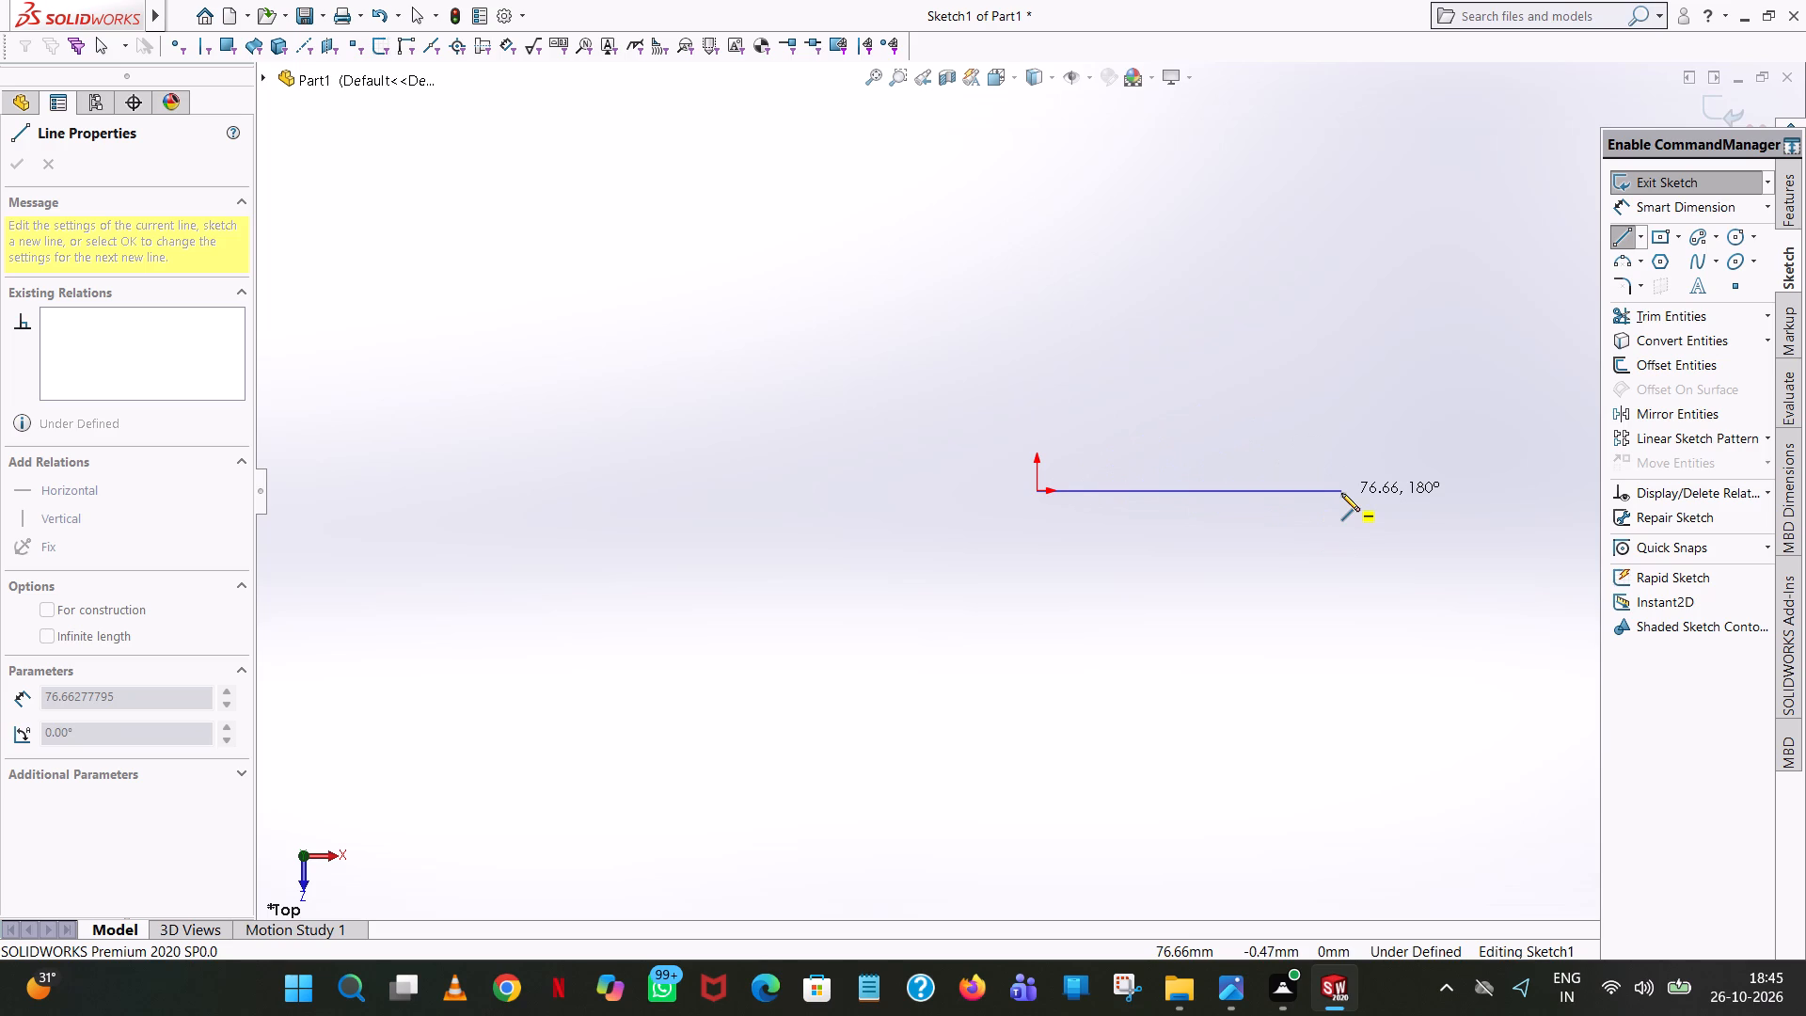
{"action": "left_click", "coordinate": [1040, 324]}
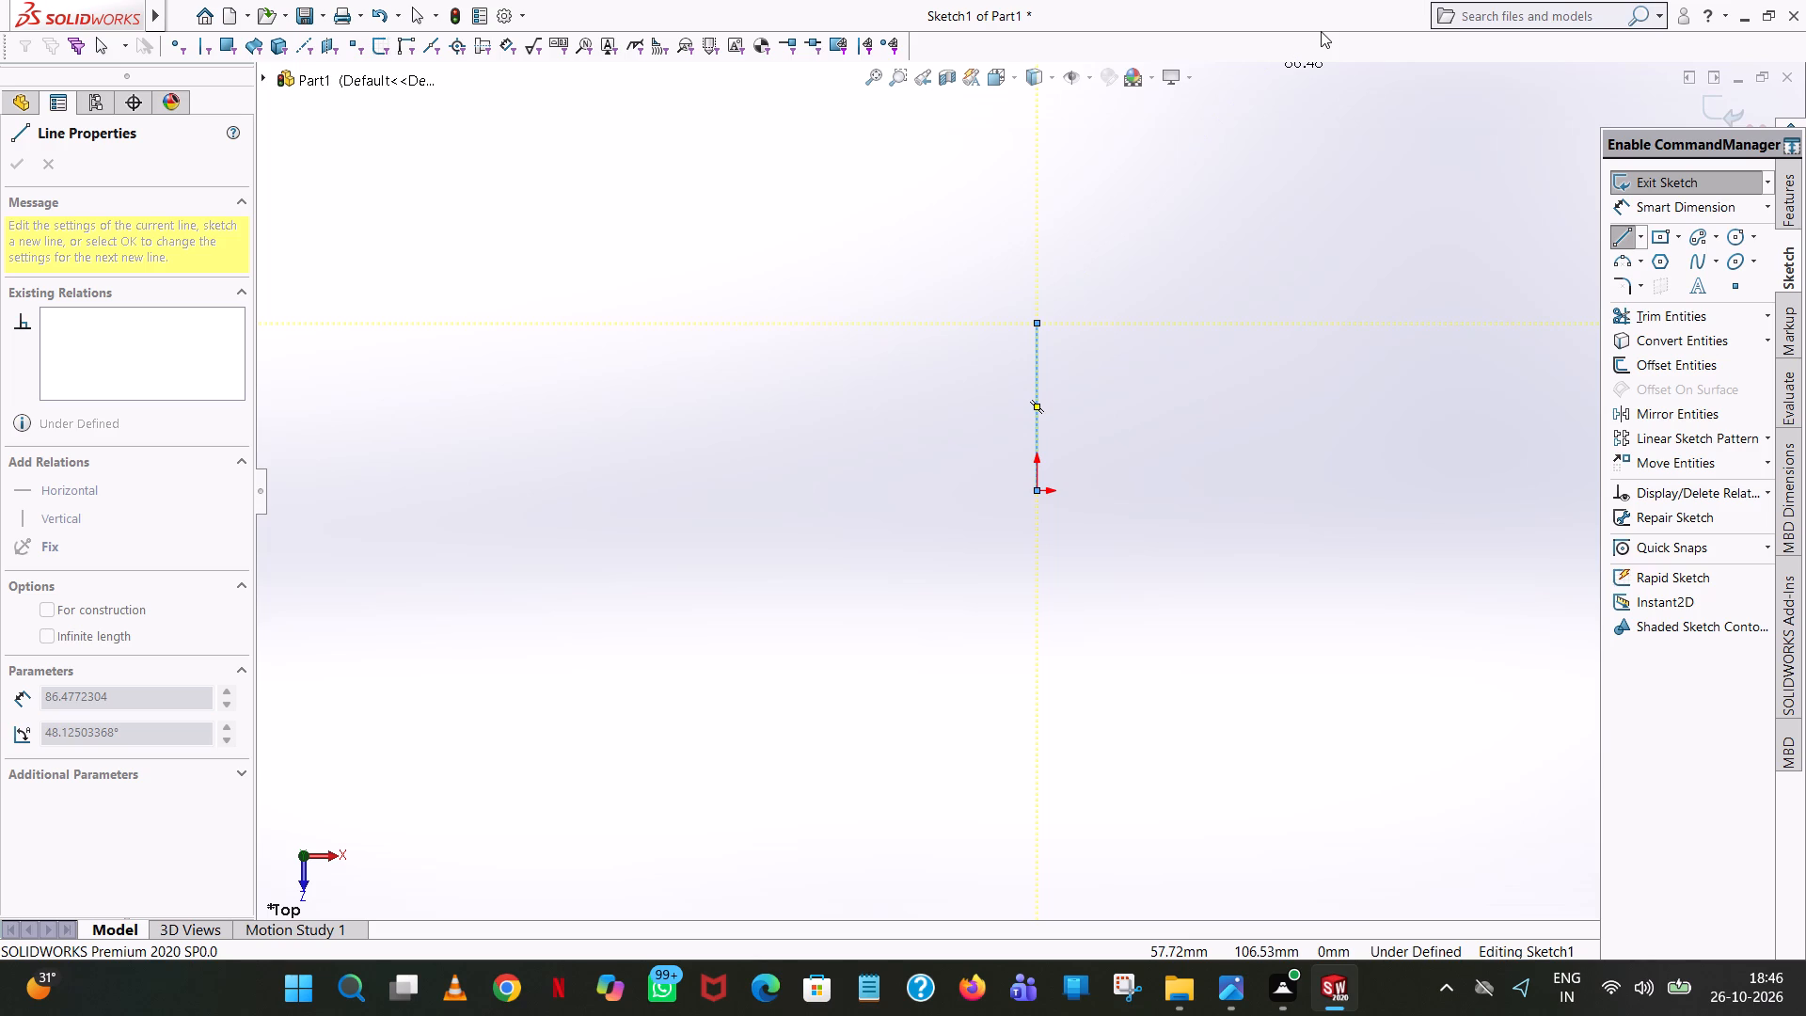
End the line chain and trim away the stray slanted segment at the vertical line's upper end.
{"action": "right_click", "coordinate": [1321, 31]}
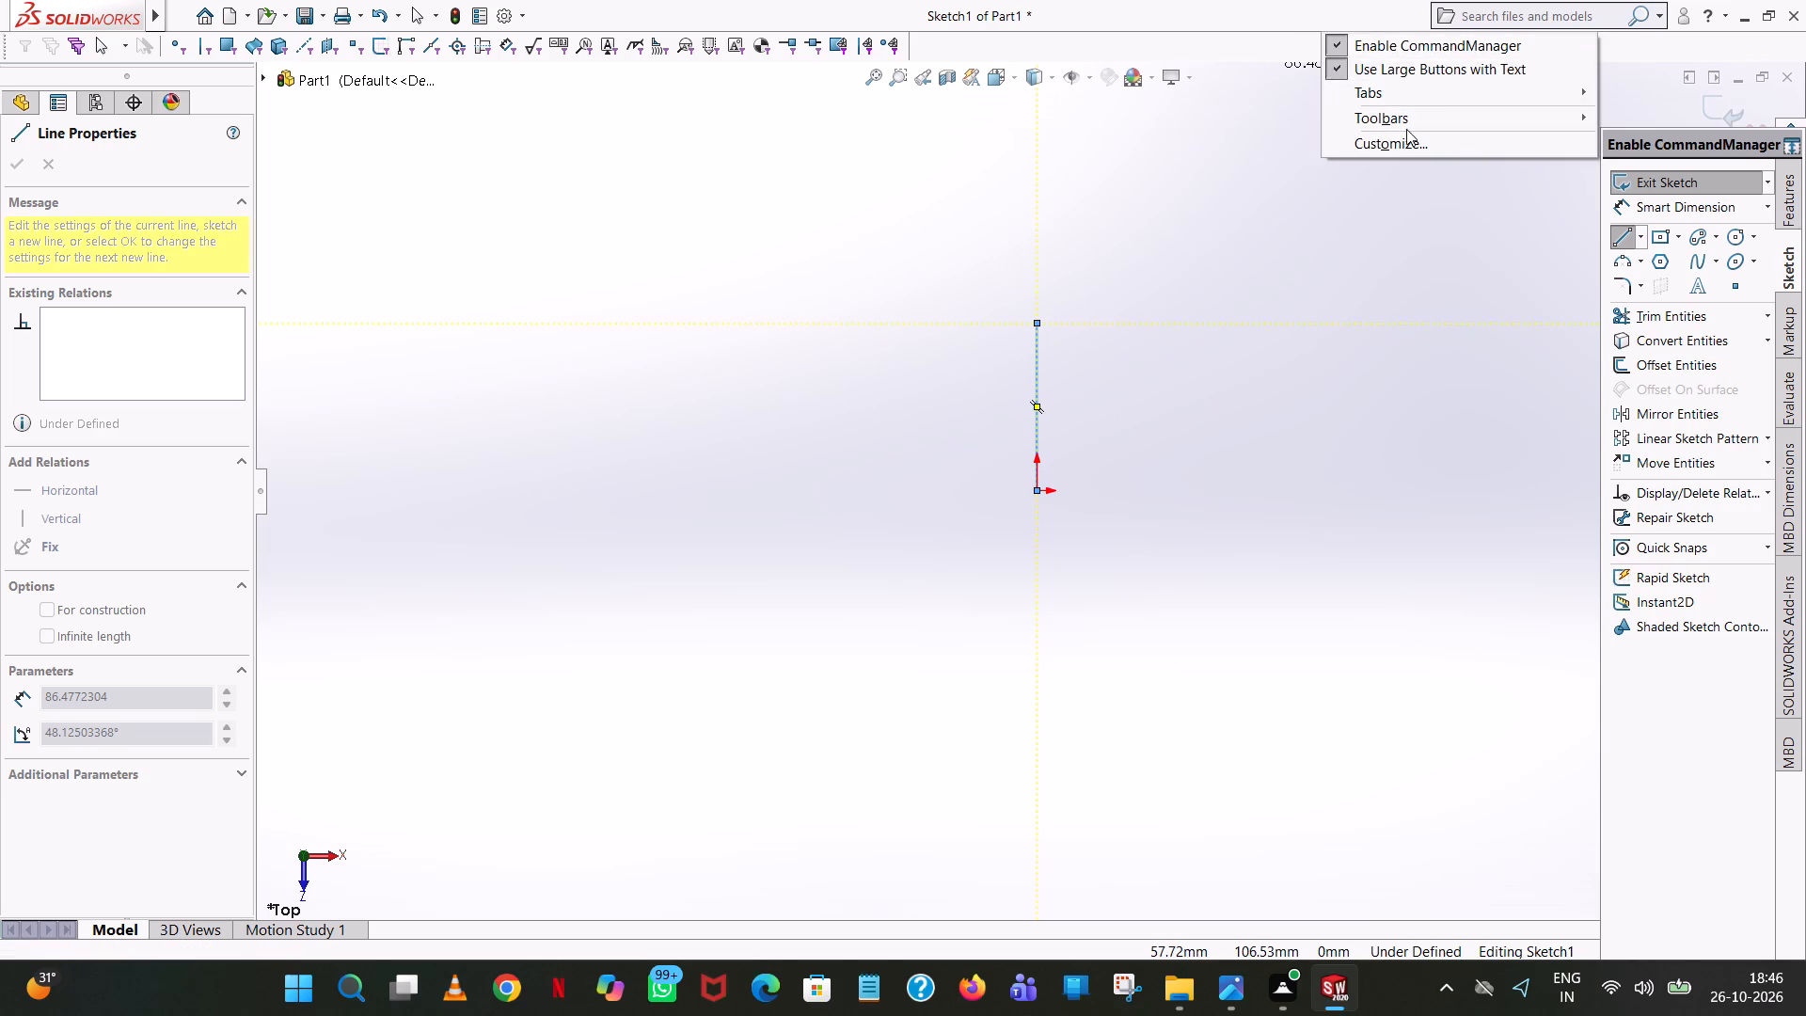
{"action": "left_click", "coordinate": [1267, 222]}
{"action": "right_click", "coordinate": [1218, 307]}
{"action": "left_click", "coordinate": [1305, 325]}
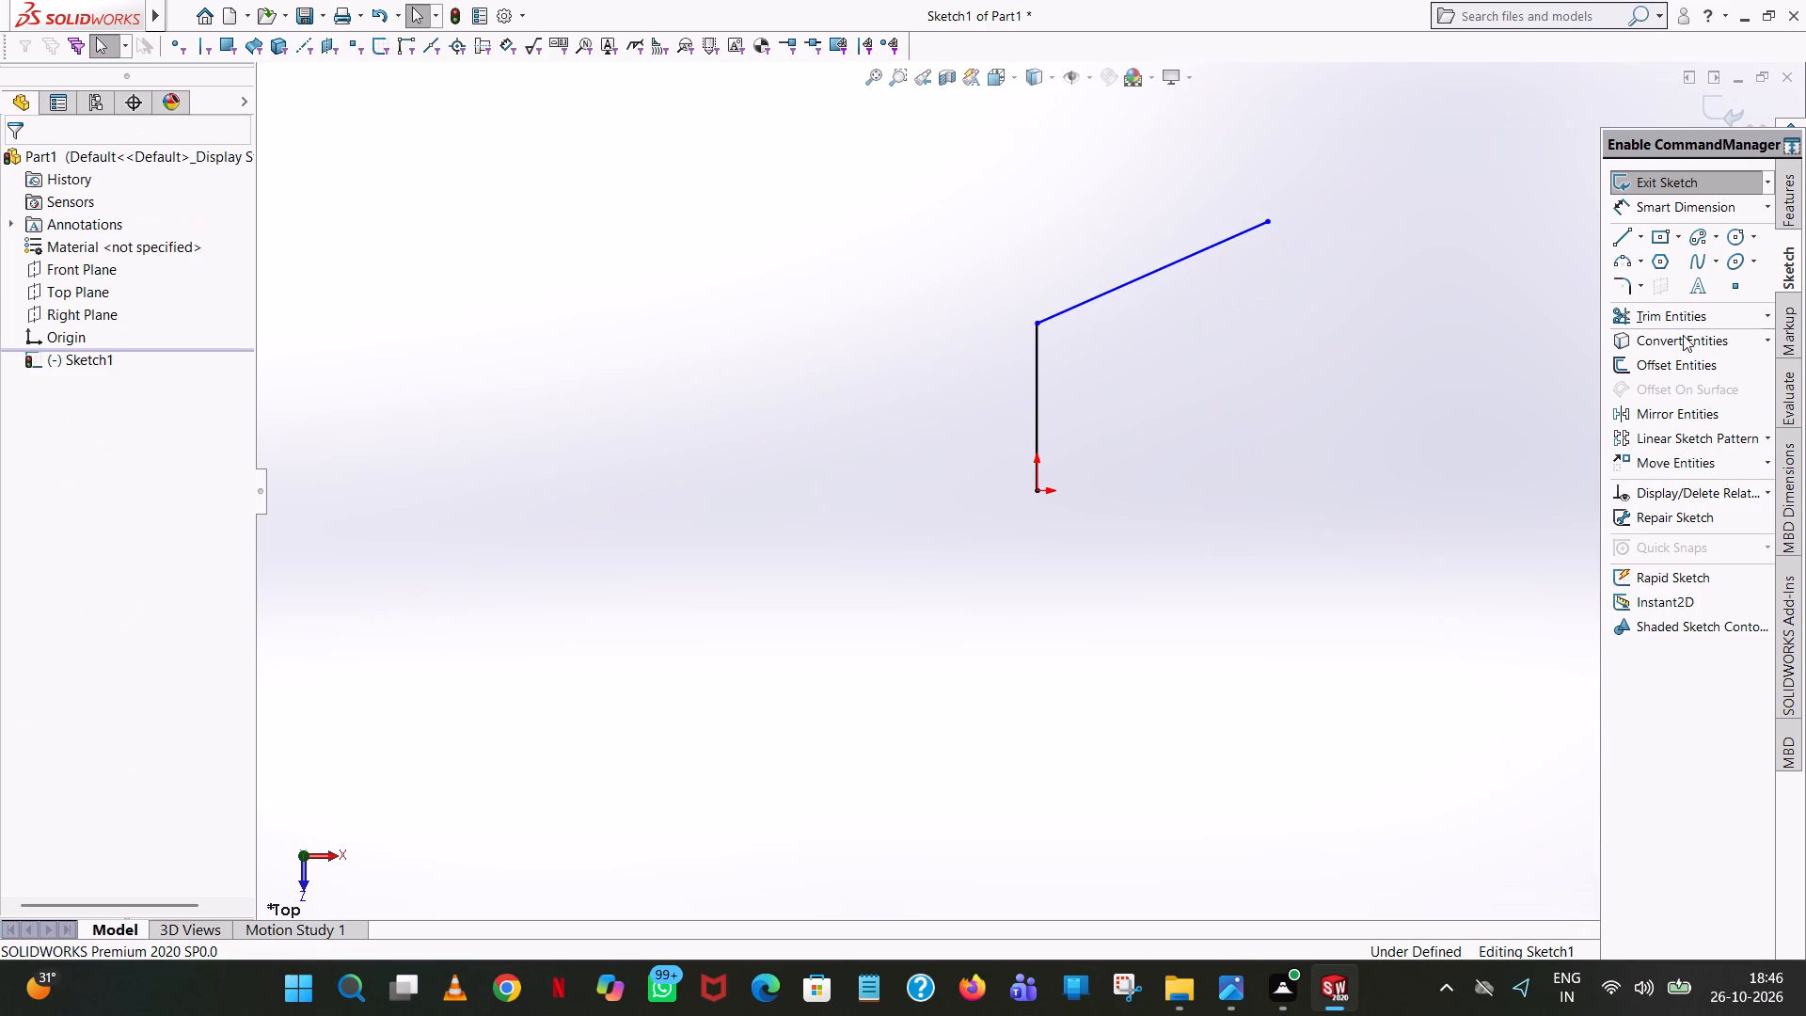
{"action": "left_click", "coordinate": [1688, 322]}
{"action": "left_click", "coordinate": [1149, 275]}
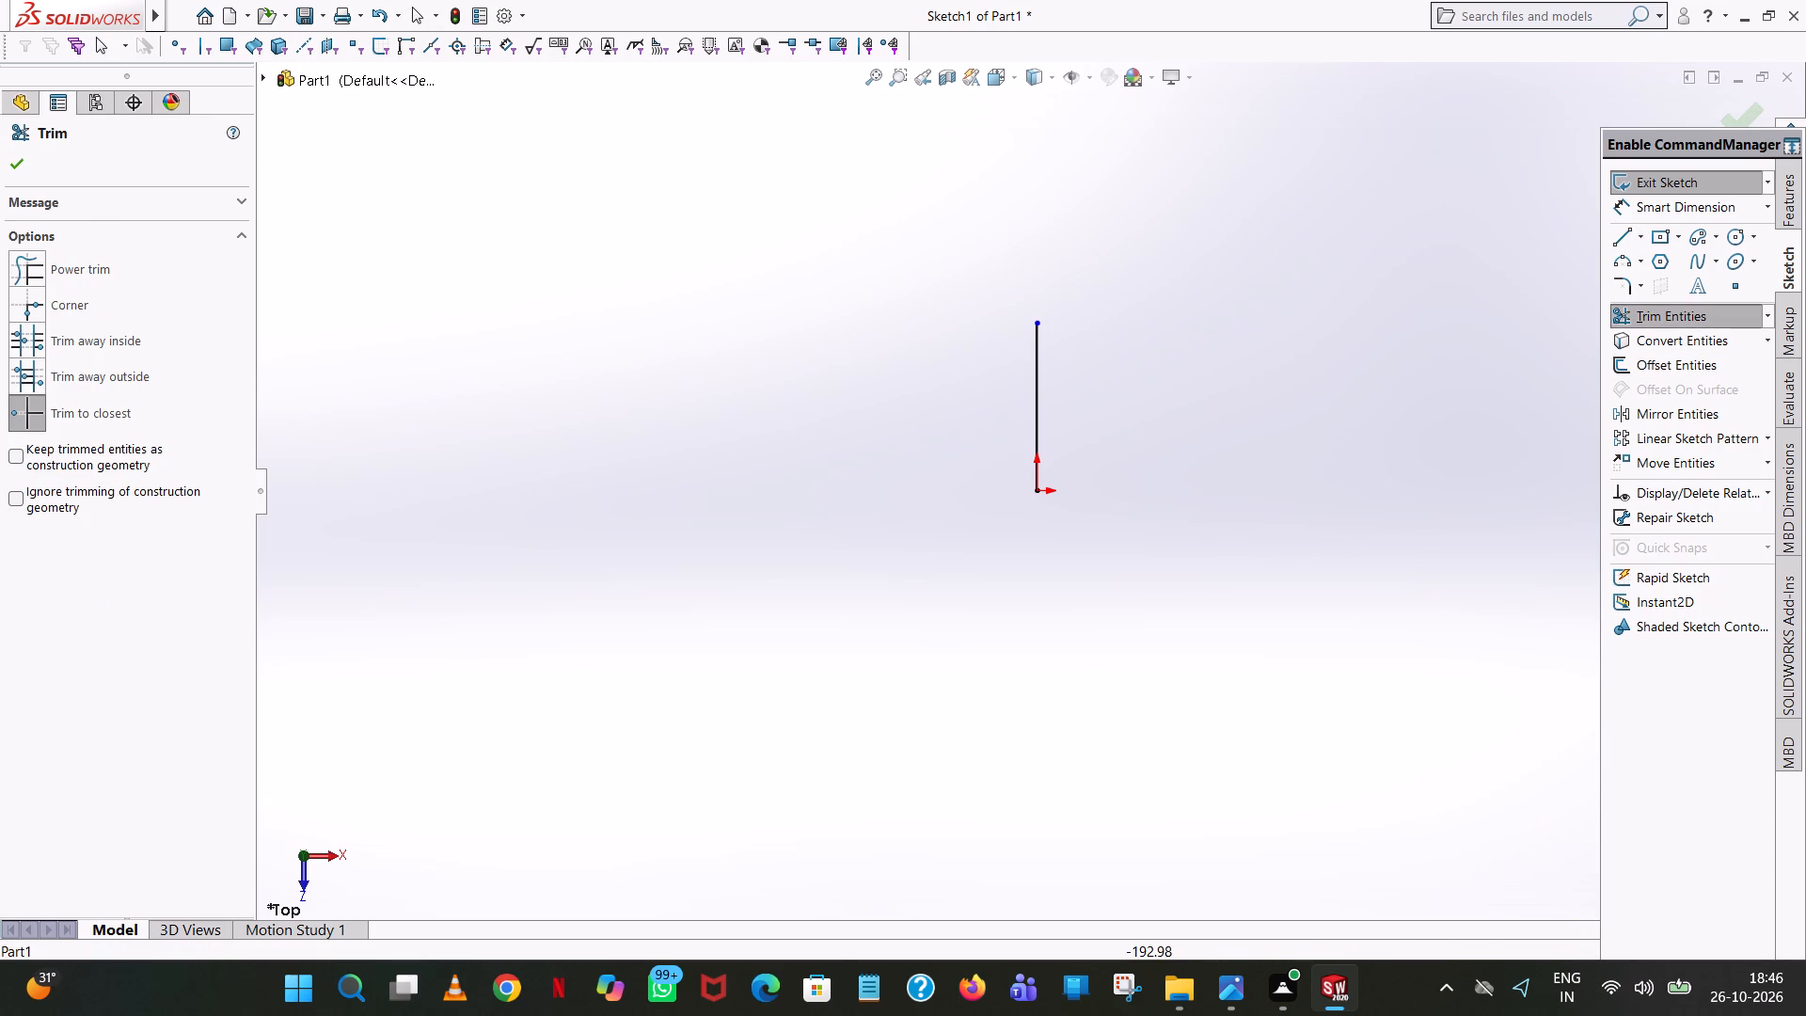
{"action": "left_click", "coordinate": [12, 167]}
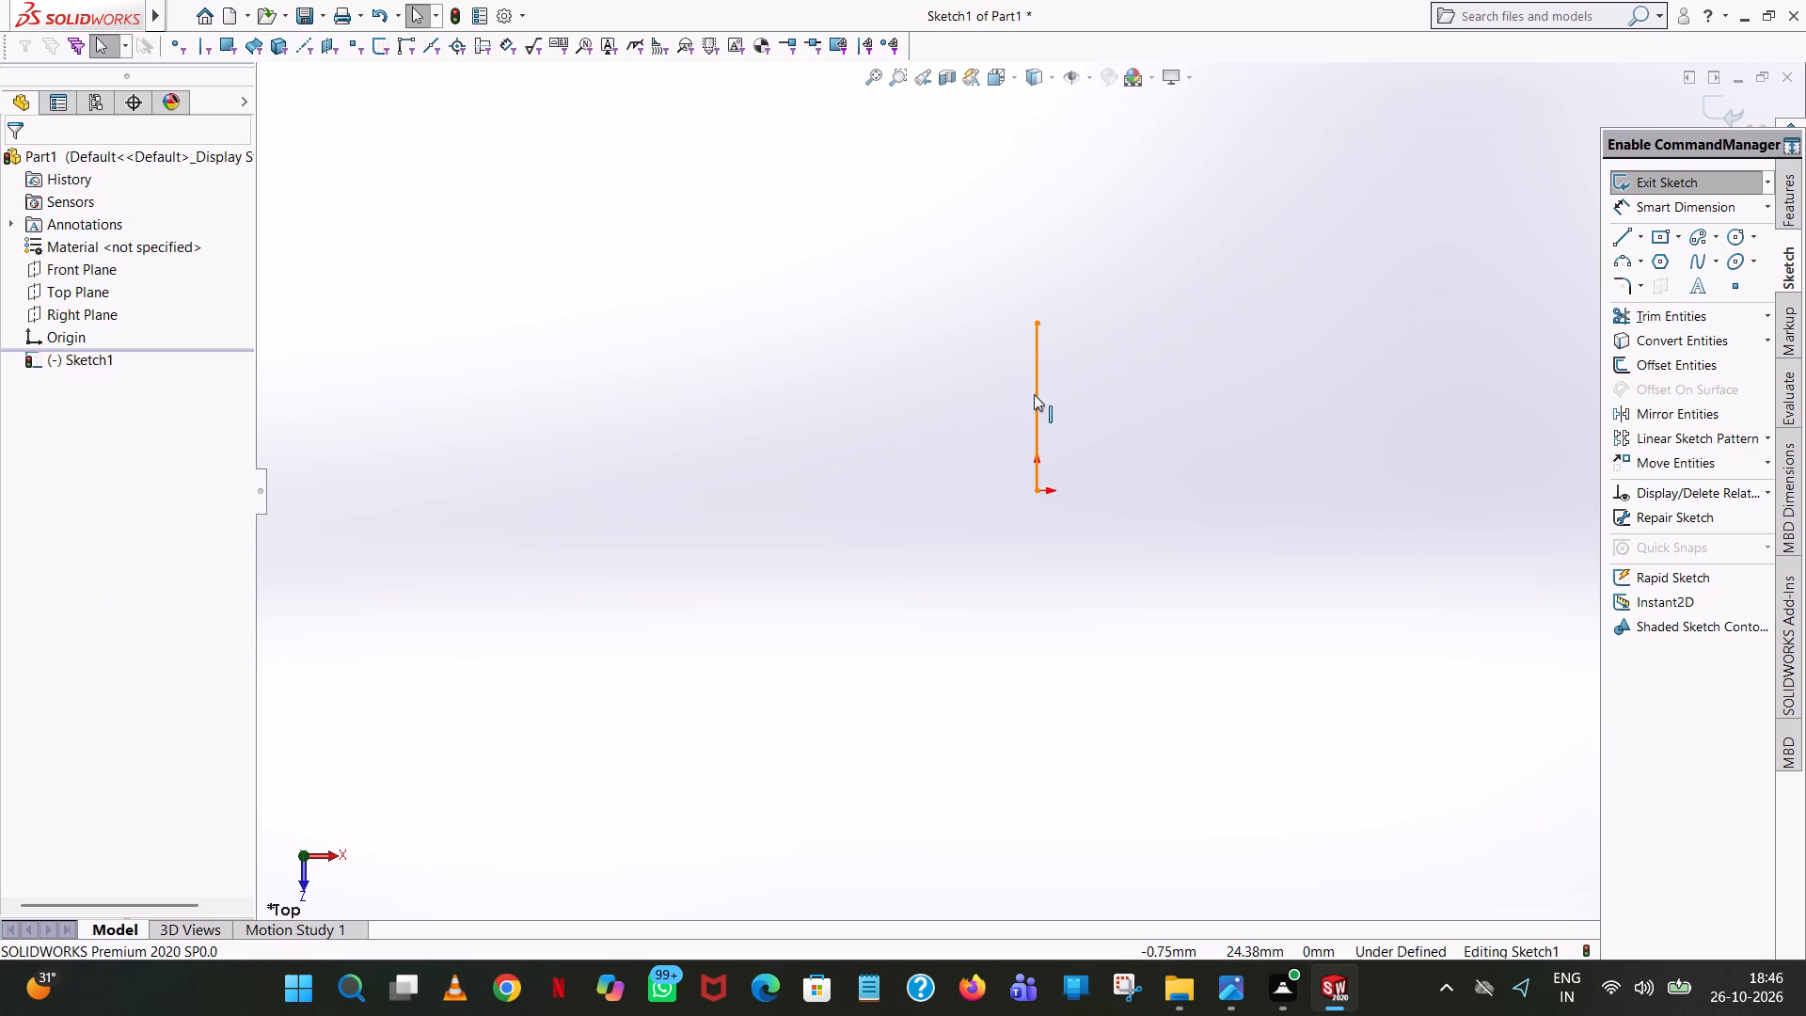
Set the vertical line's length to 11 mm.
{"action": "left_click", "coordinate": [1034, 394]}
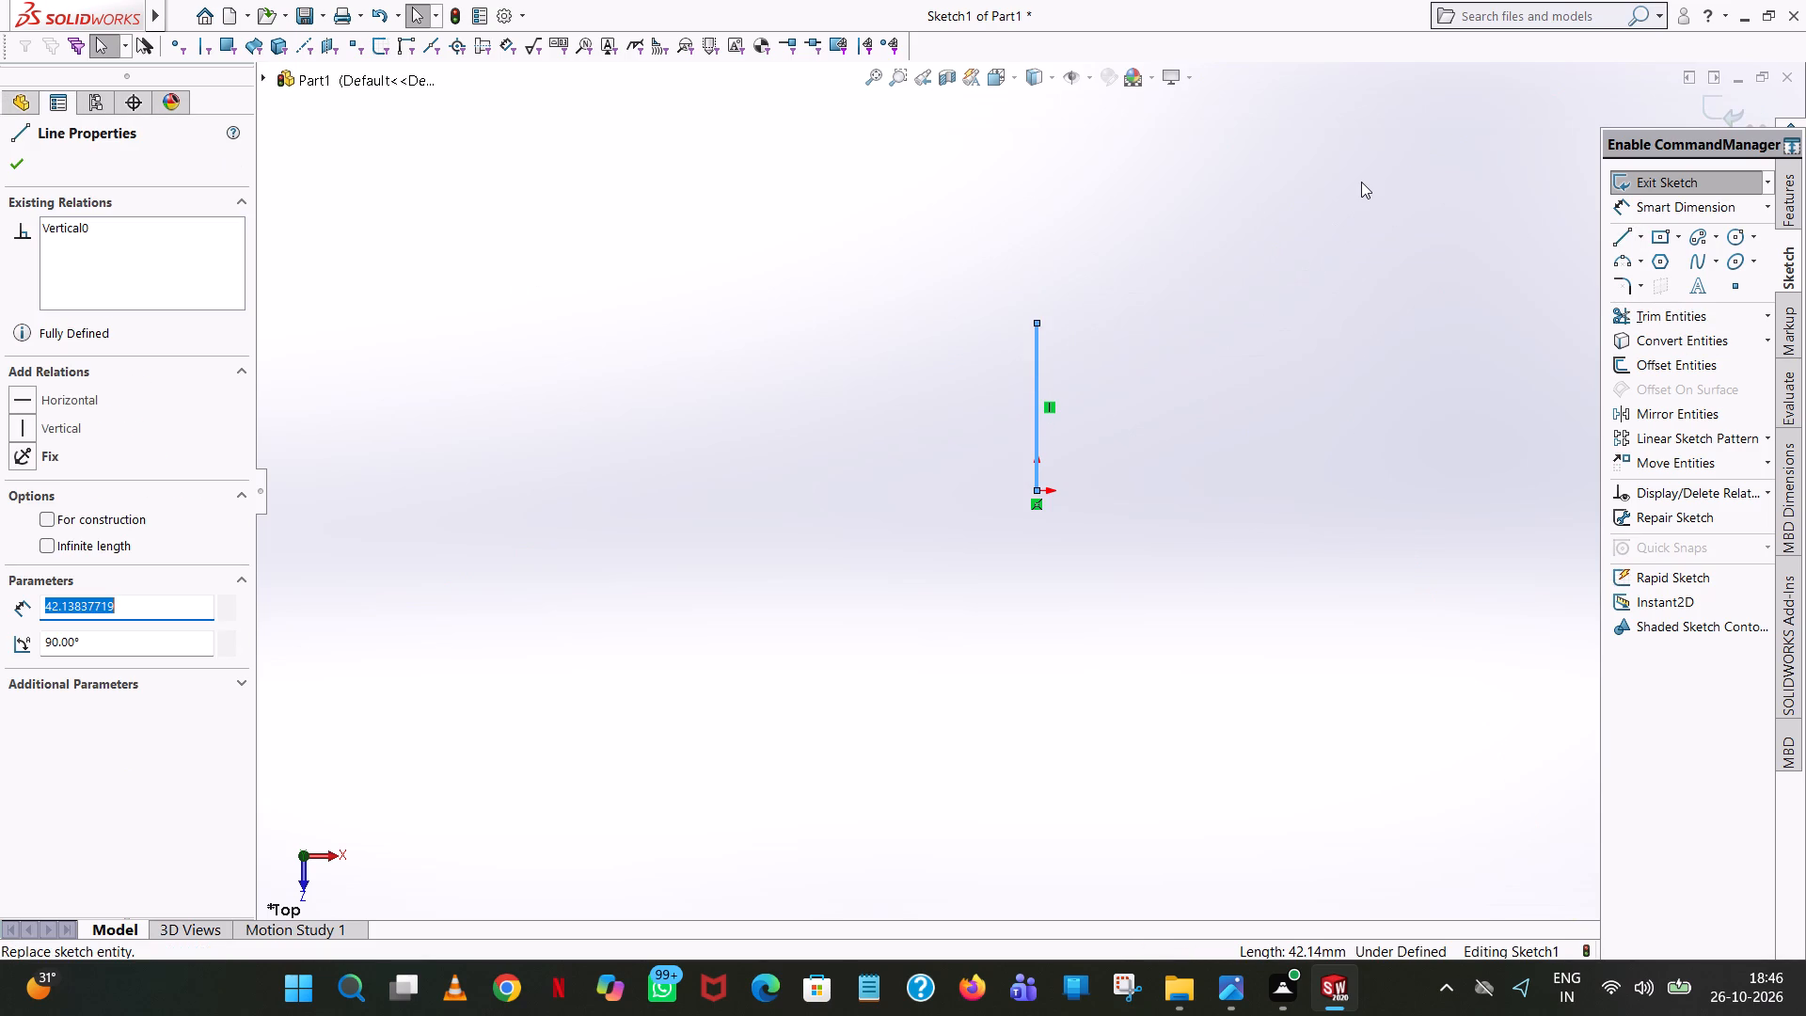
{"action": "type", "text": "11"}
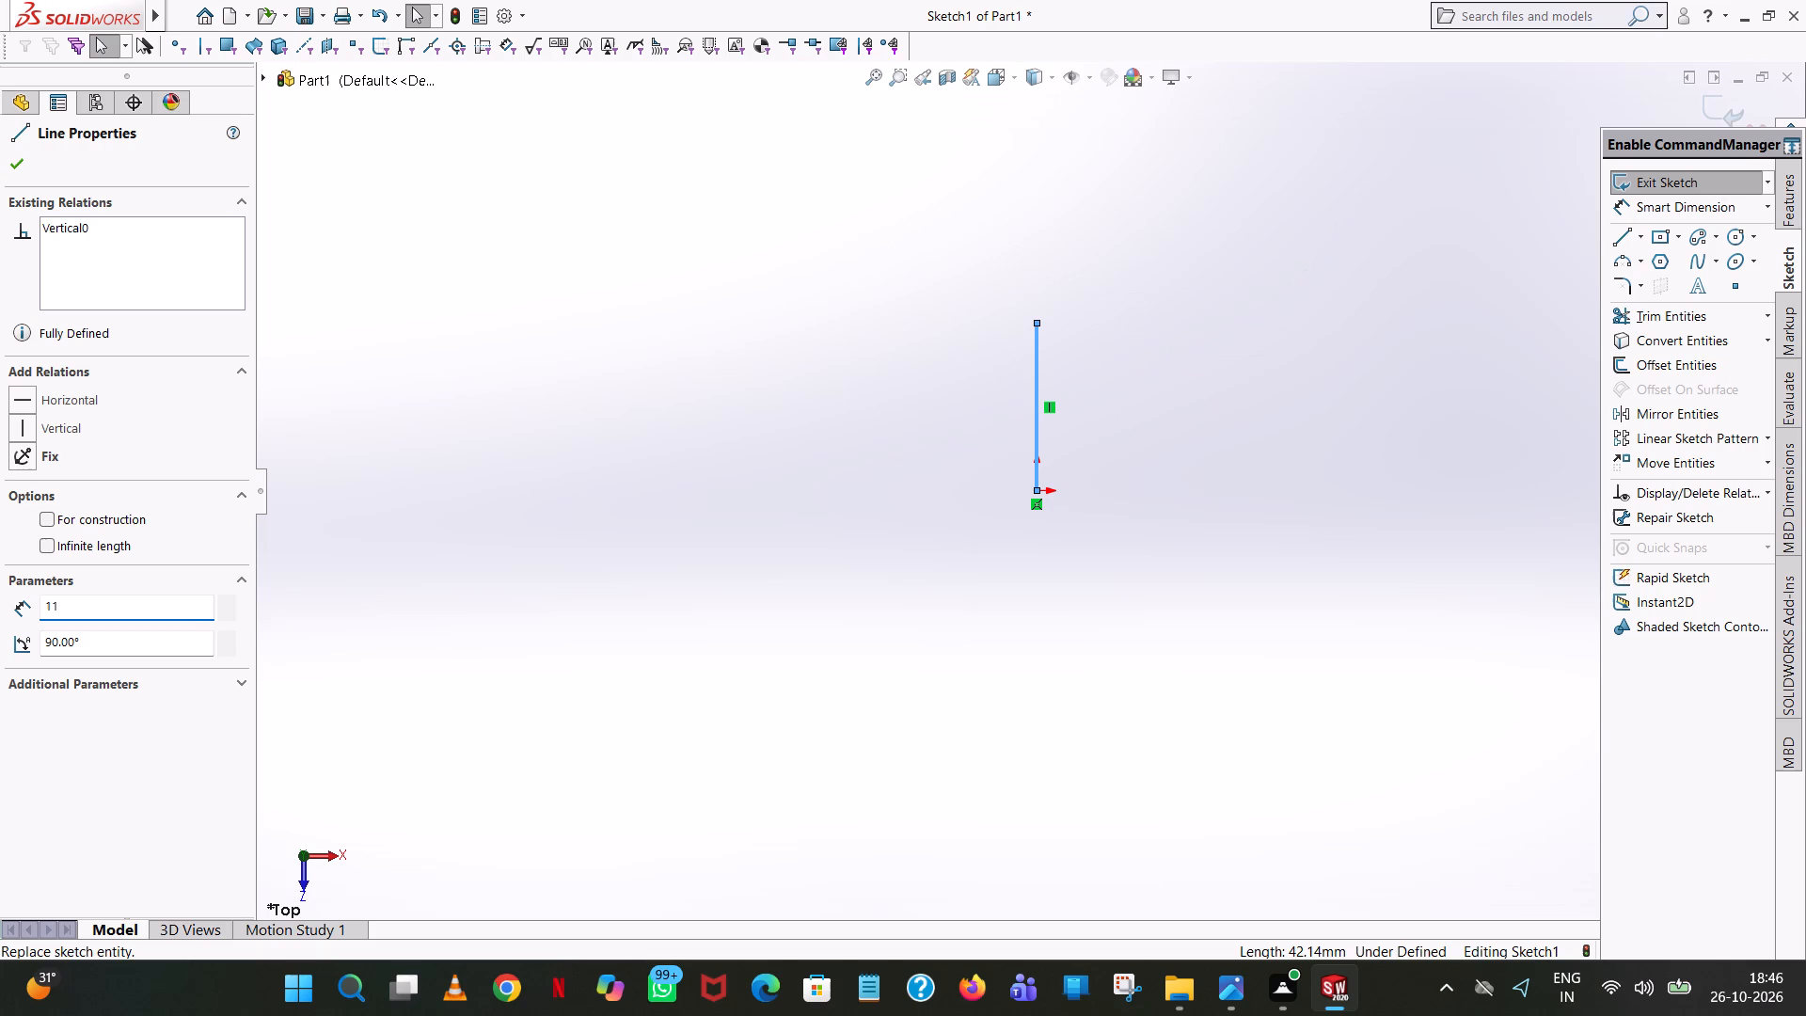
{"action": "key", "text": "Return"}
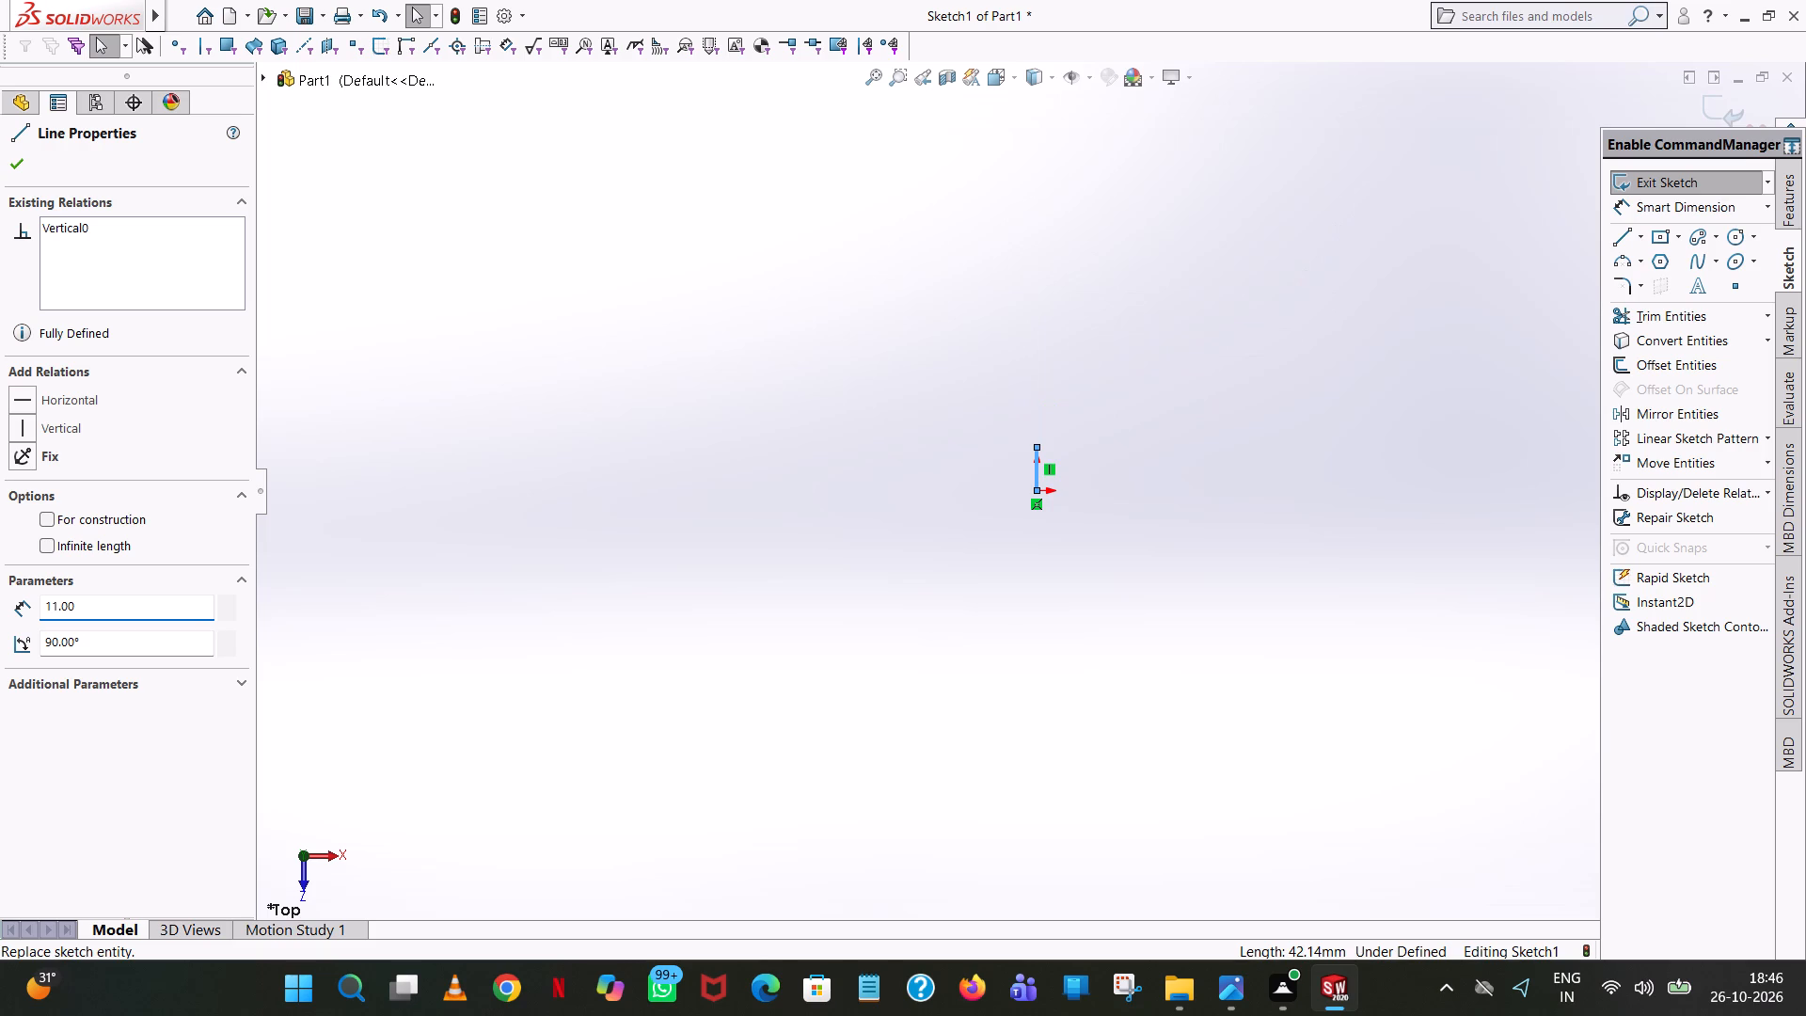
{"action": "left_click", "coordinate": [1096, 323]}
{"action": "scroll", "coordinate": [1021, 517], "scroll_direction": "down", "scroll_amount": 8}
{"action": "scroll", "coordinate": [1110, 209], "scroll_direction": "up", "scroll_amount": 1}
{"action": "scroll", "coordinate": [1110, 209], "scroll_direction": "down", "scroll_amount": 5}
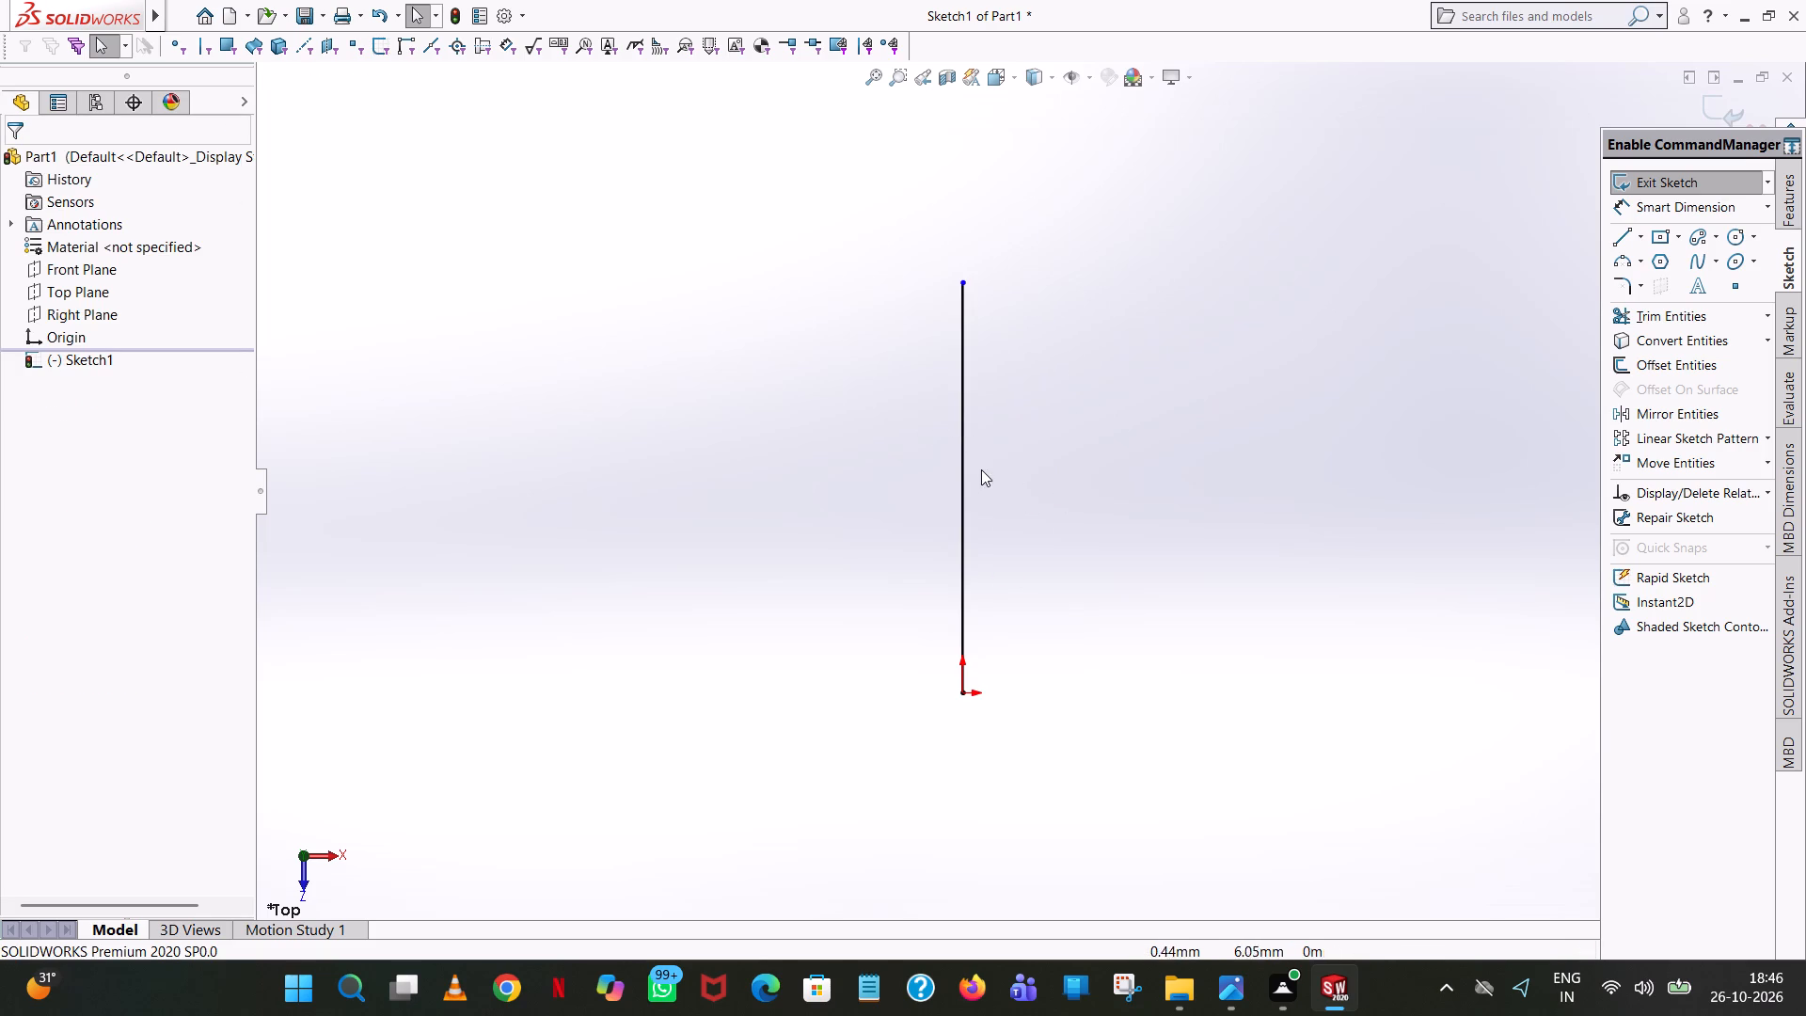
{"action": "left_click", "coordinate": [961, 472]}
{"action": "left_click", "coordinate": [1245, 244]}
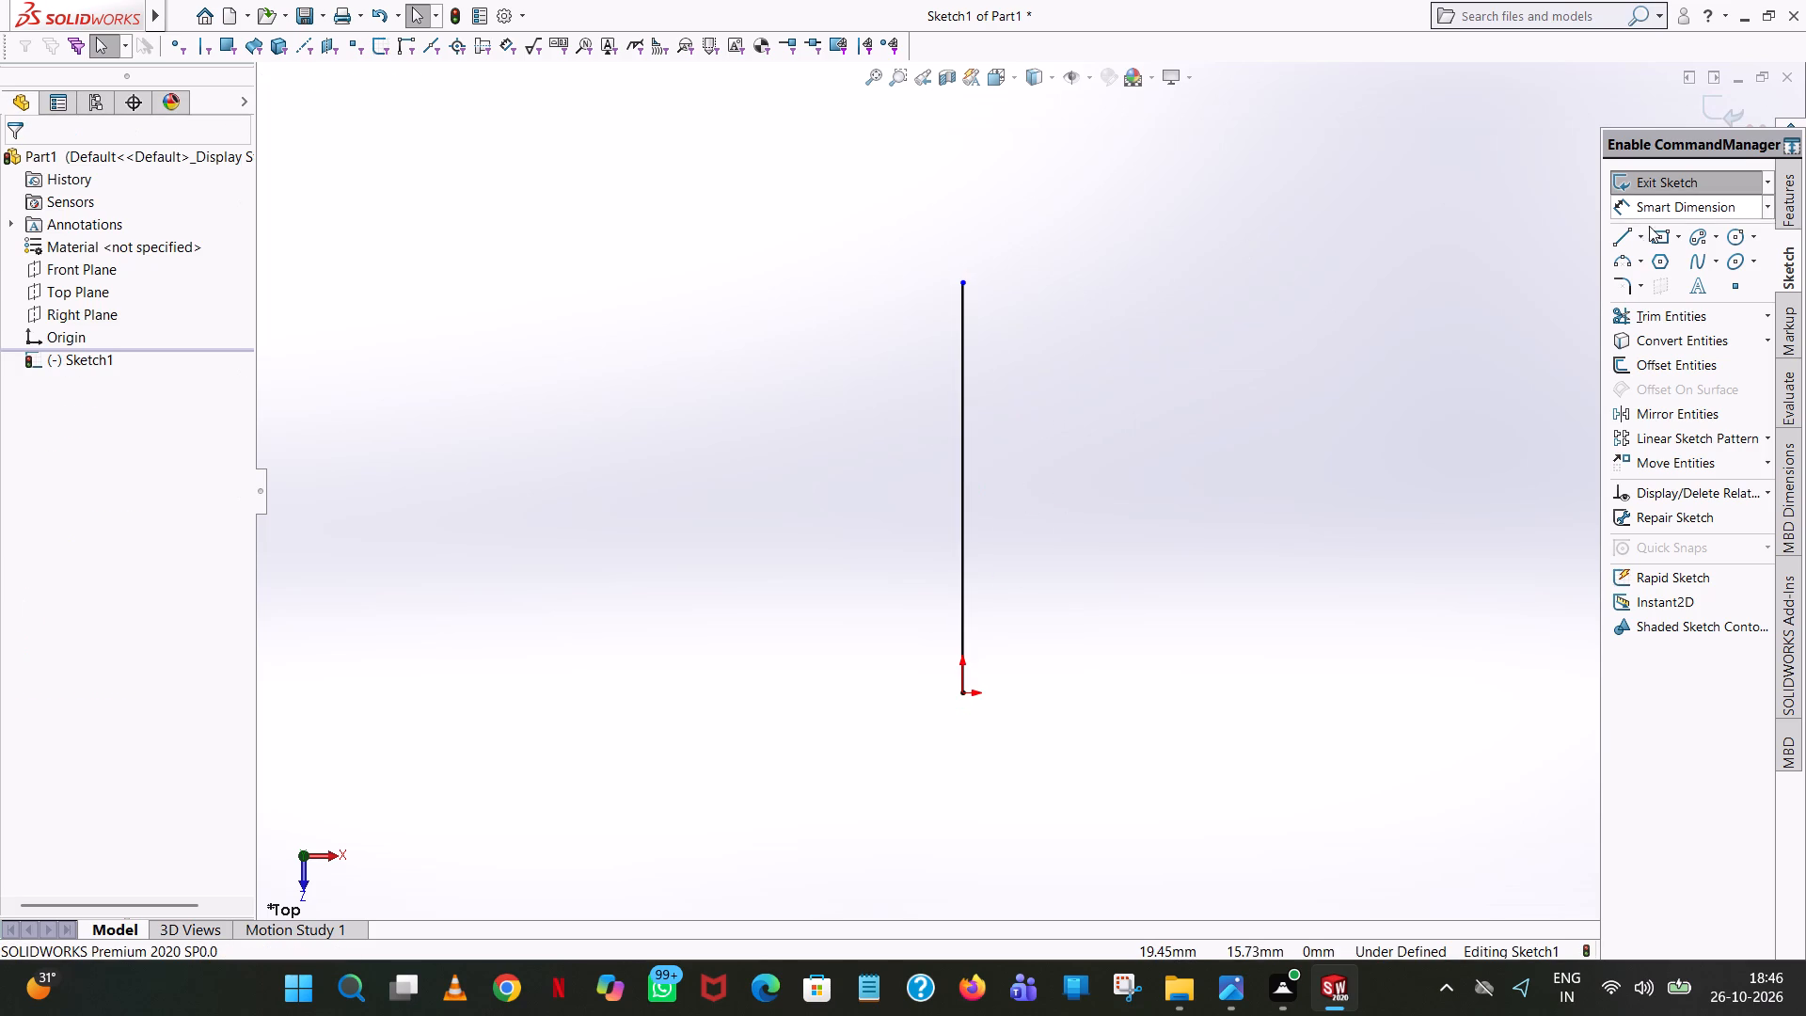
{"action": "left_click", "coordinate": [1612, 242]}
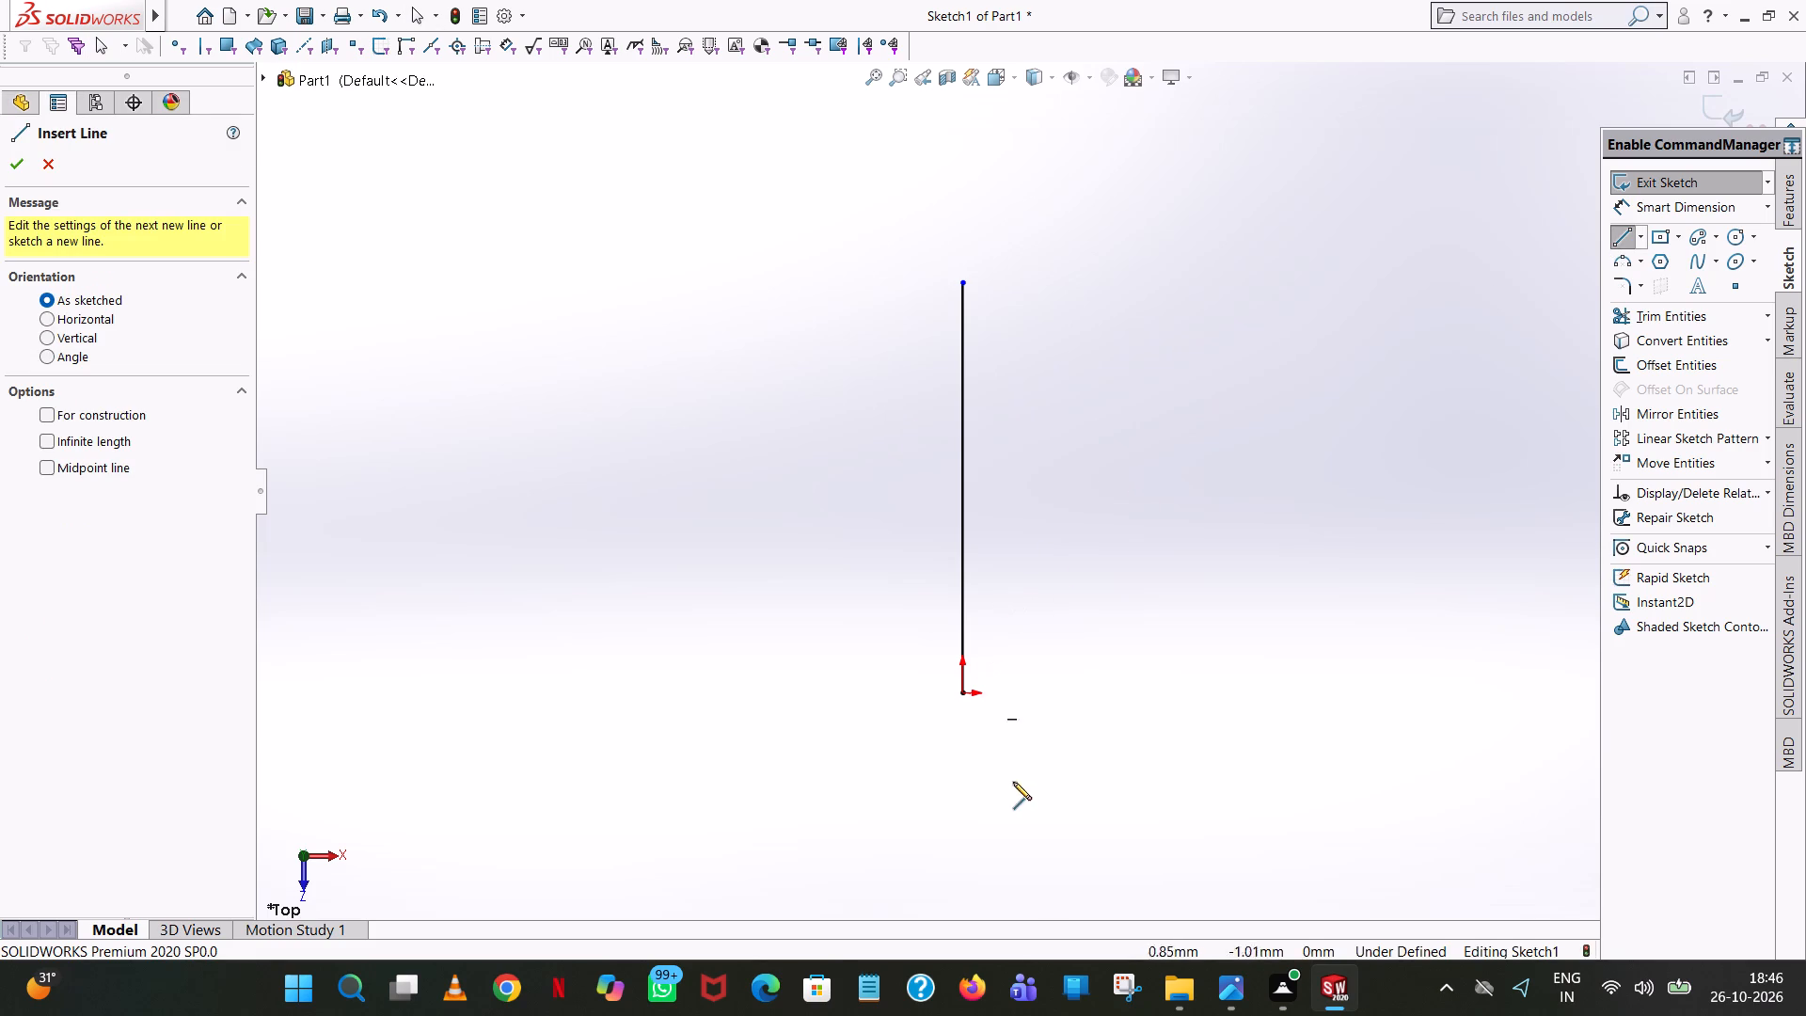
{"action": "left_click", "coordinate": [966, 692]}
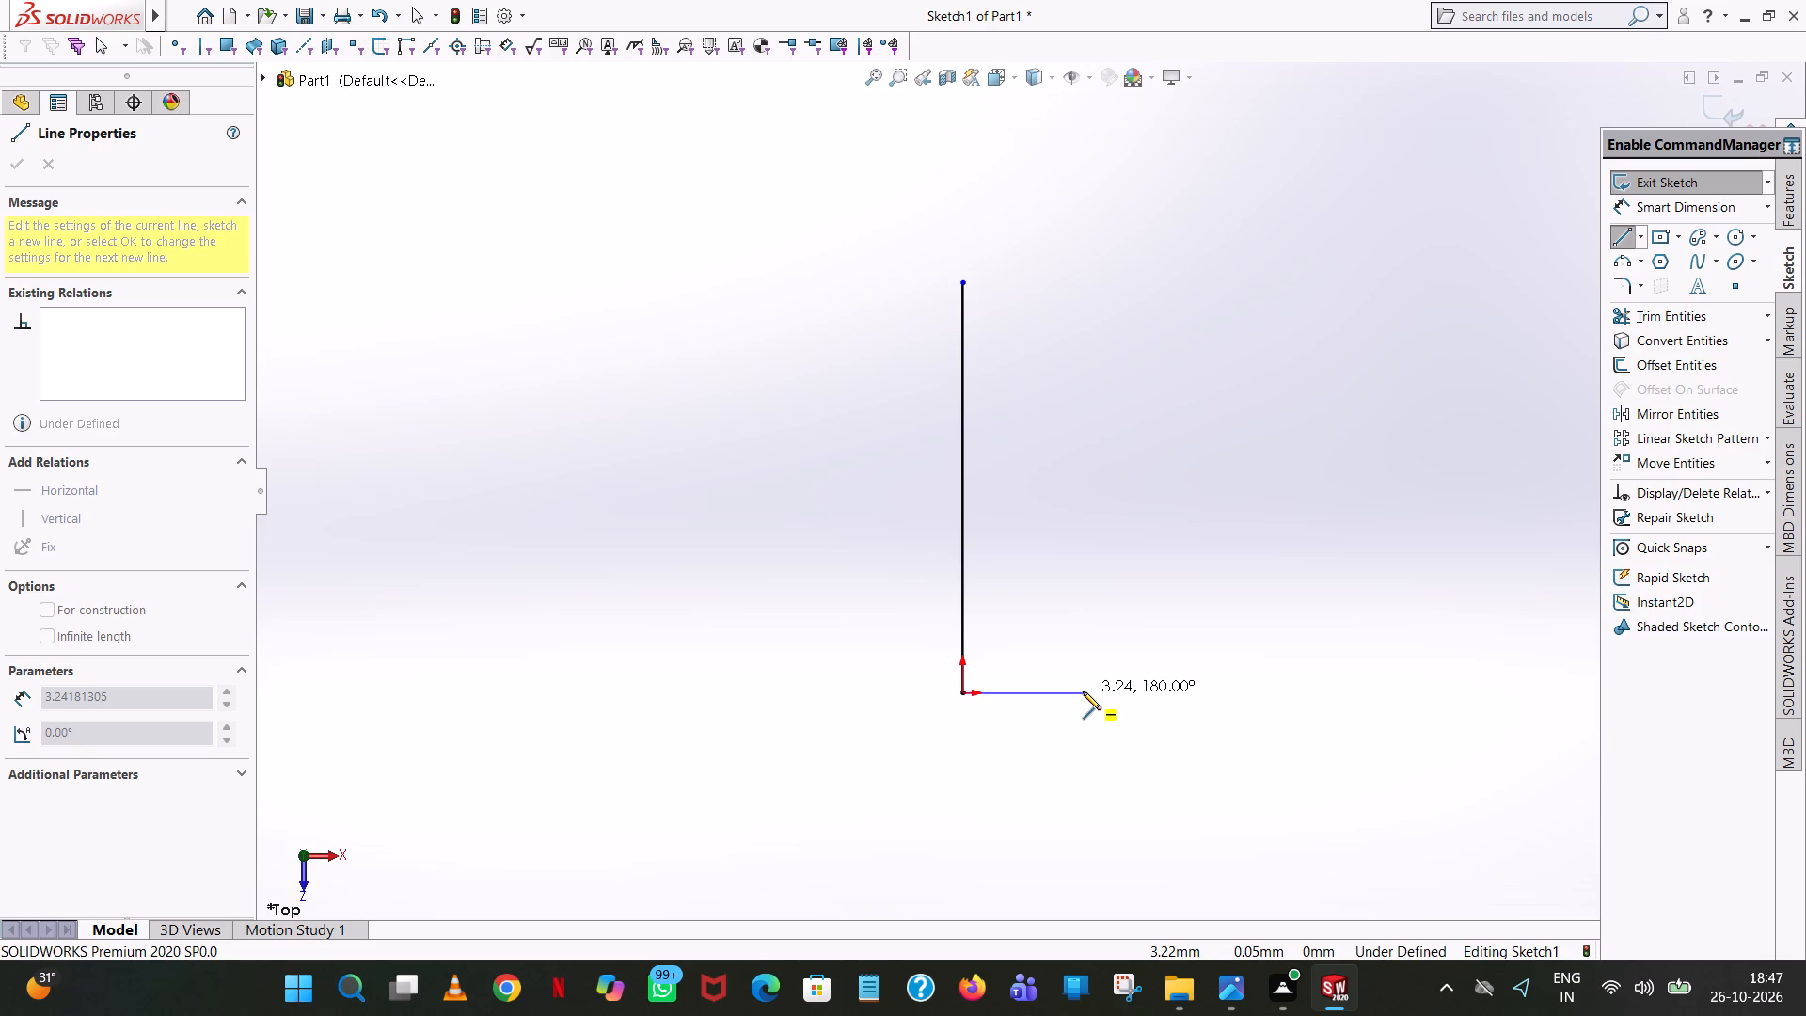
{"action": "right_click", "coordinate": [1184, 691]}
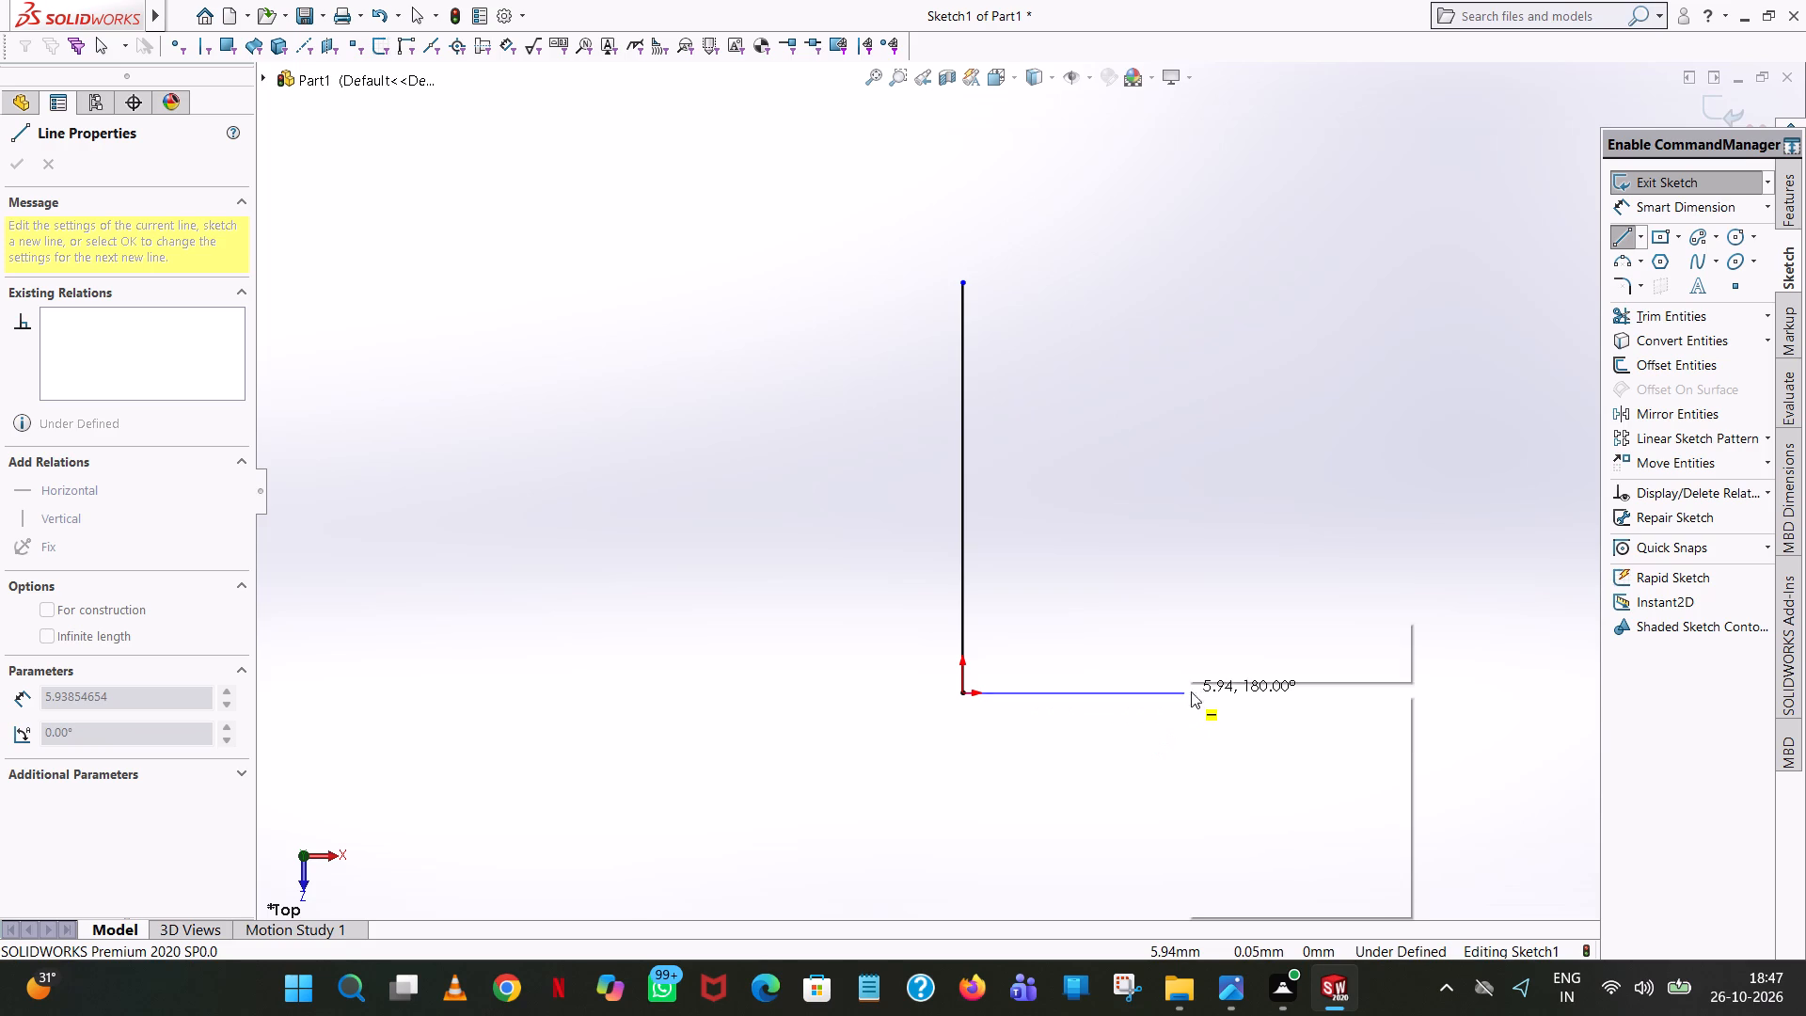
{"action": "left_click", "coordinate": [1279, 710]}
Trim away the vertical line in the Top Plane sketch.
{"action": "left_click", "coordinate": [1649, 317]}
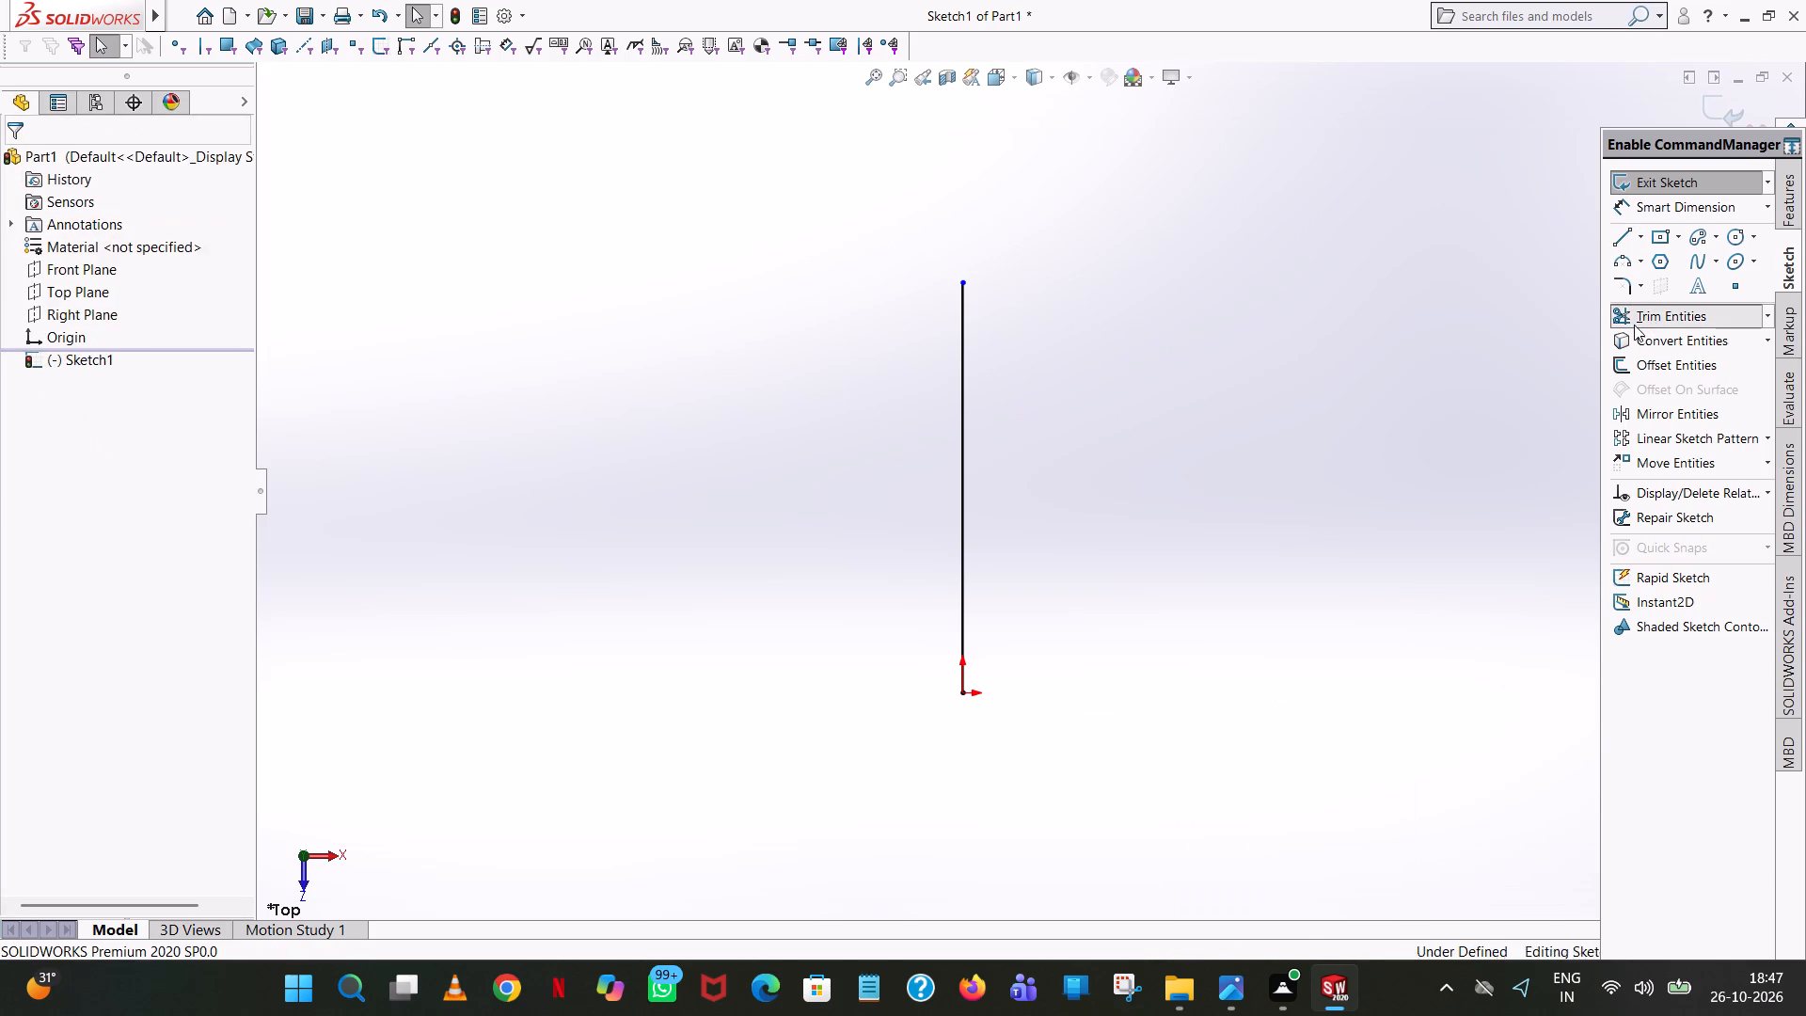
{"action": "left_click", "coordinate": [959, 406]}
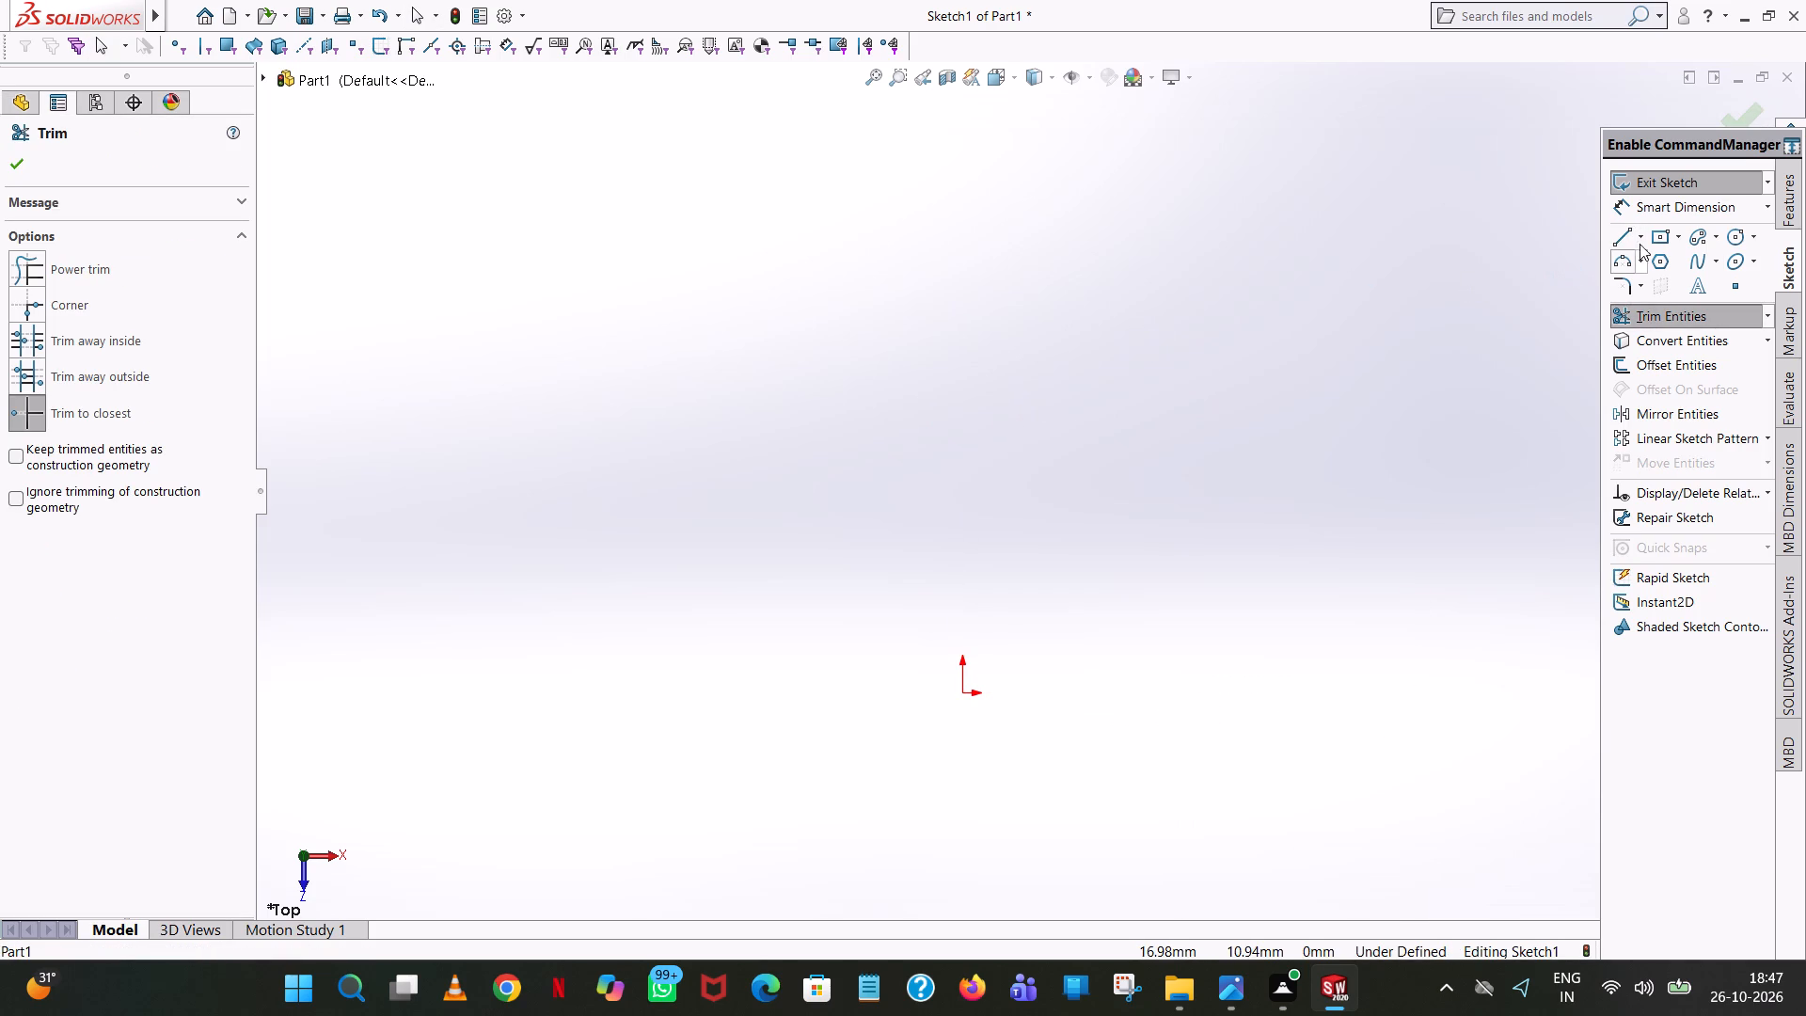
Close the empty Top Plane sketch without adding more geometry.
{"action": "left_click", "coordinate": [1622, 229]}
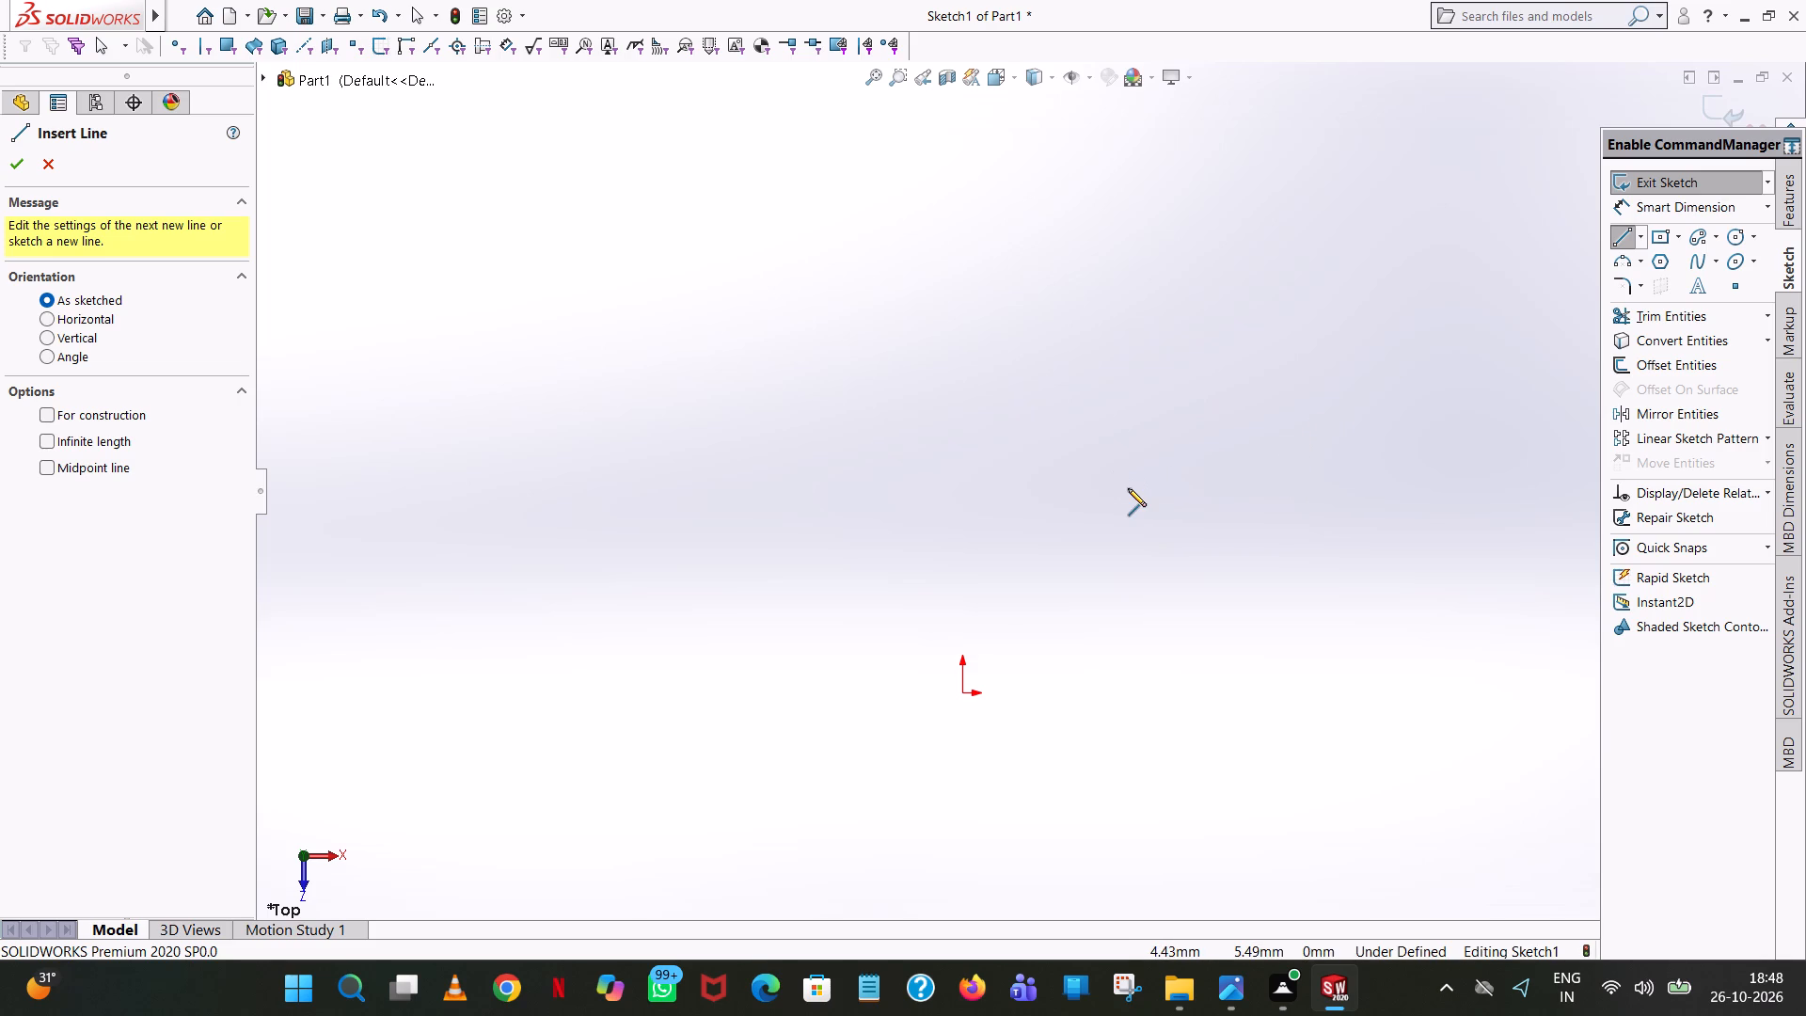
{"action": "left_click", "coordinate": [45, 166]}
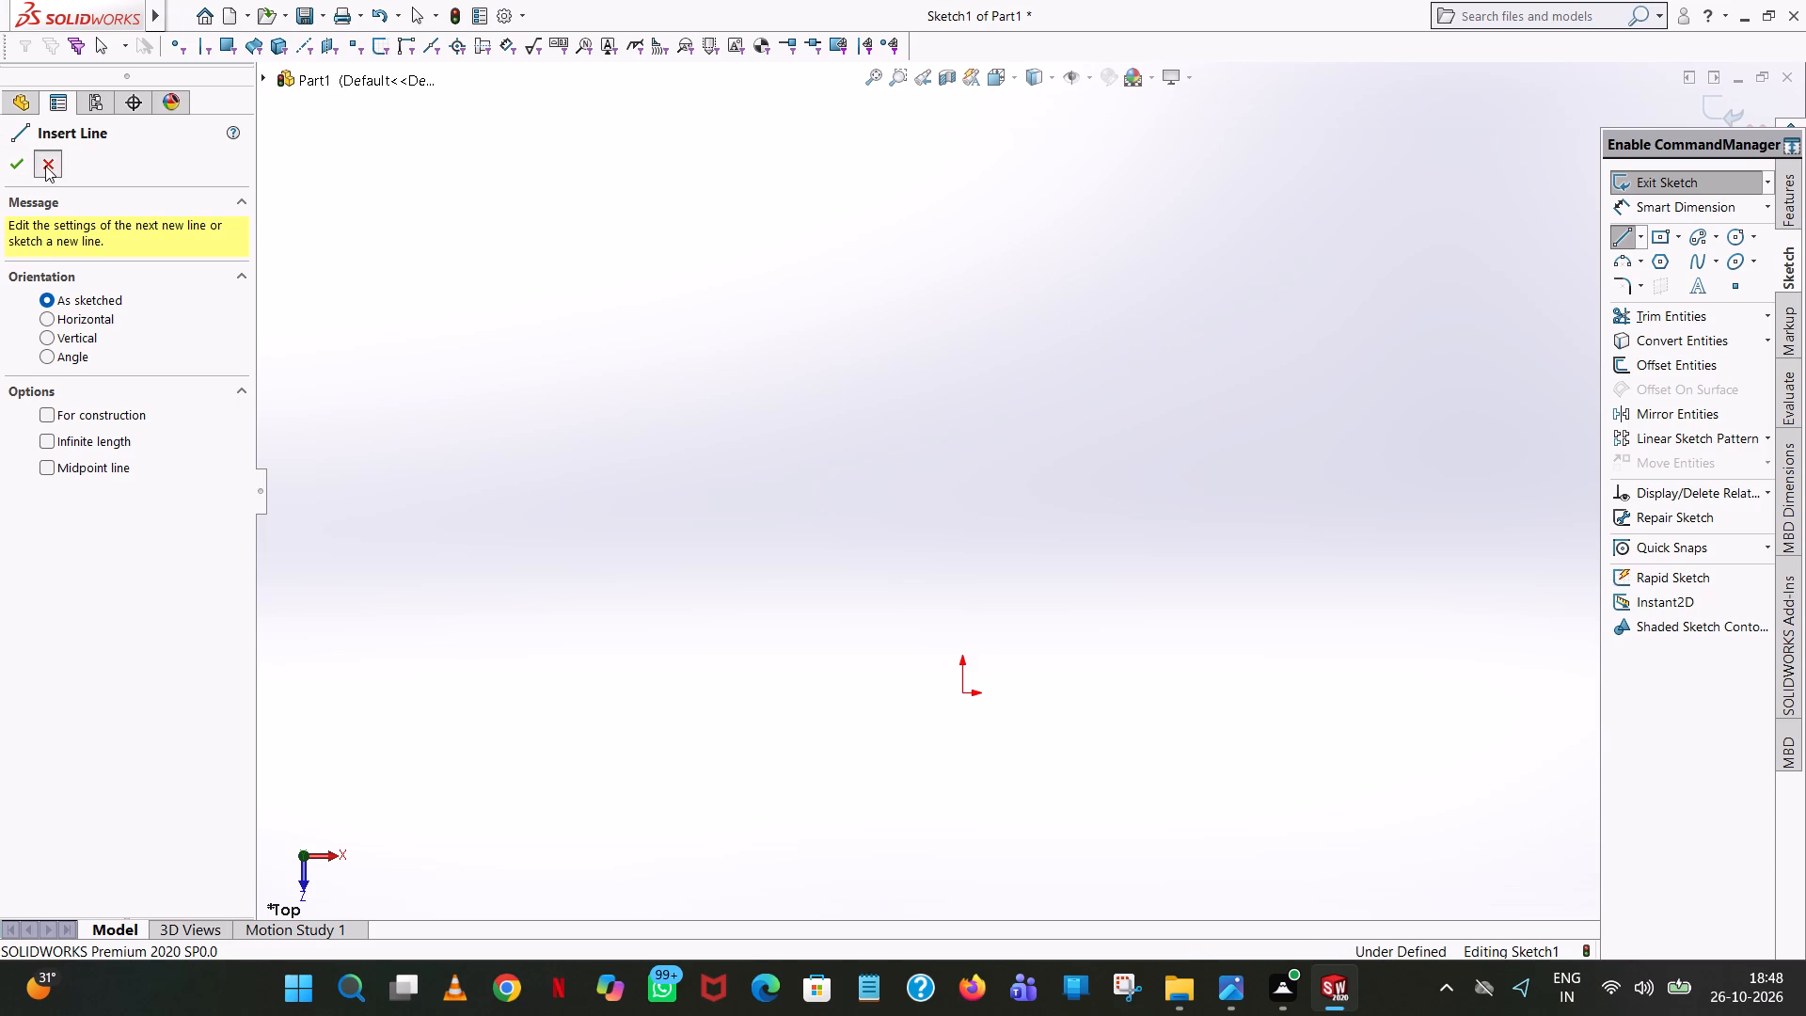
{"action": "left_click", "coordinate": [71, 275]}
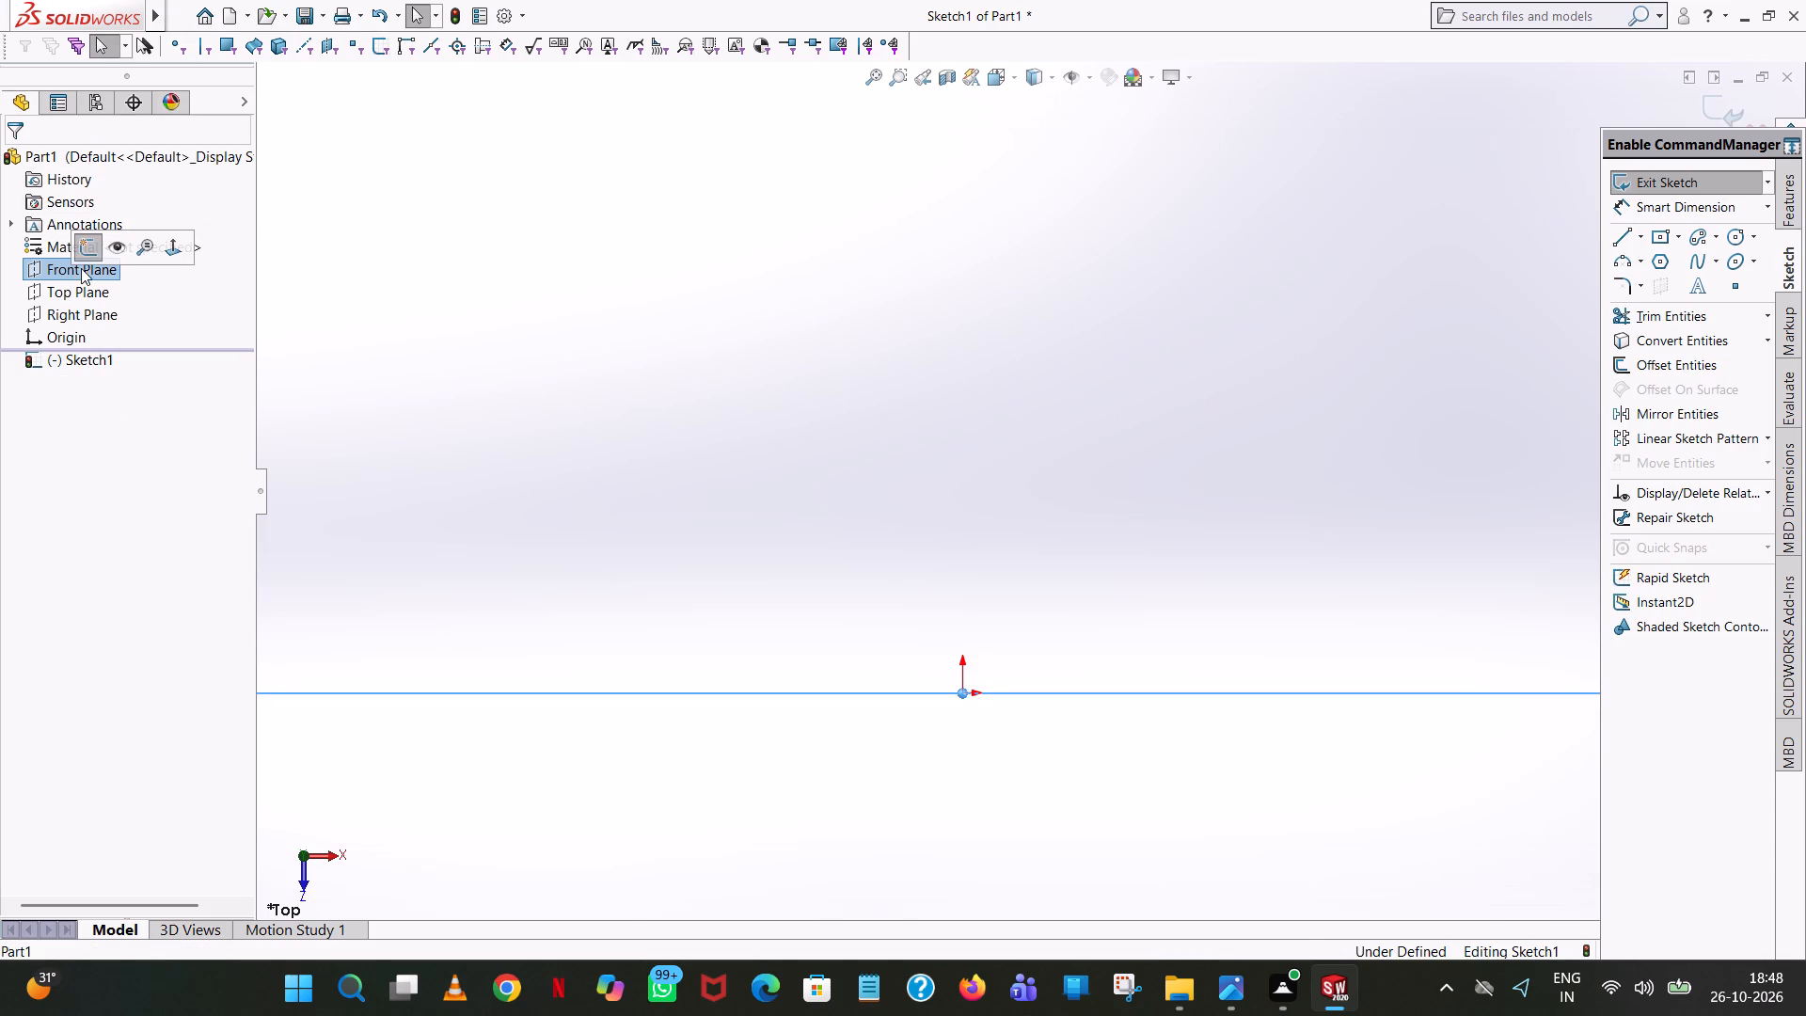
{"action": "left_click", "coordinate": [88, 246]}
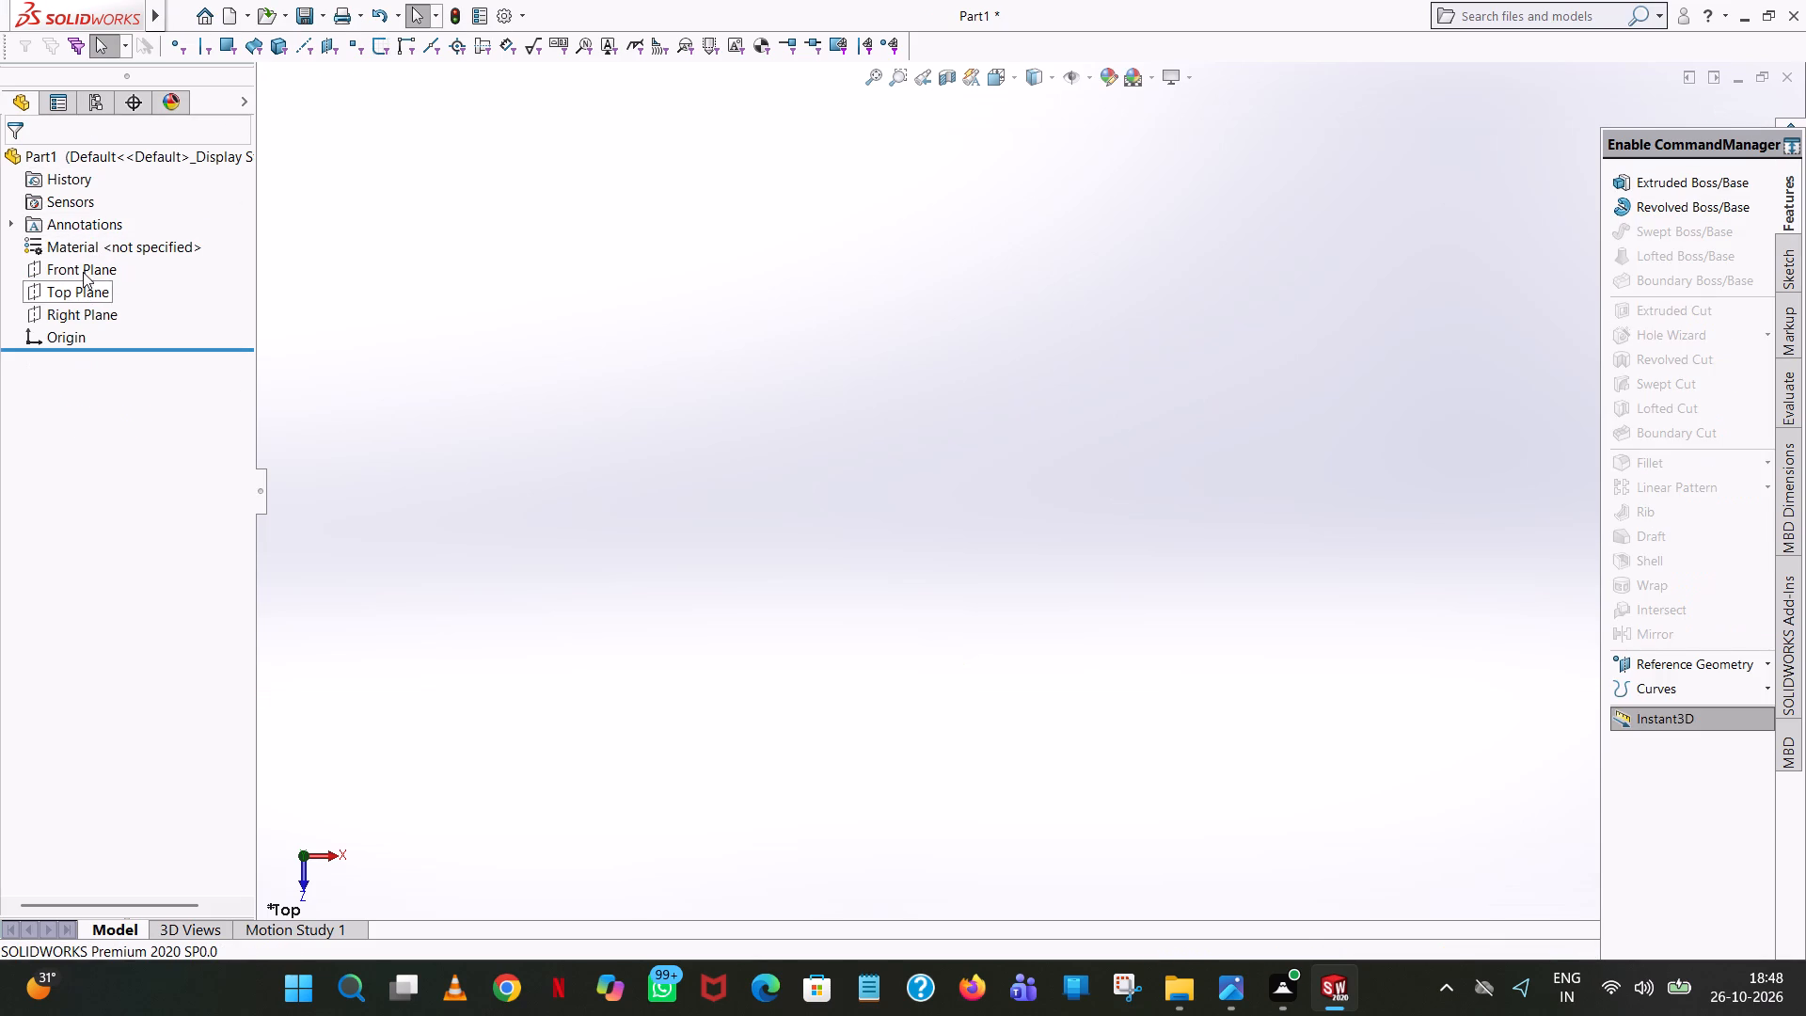
Start a sketch on the Front Plane and draw a vertical line about 1.6 mm long downward from the origin.
{"action": "left_click", "coordinate": [84, 269]}
{"action": "left_click", "coordinate": [100, 243]}
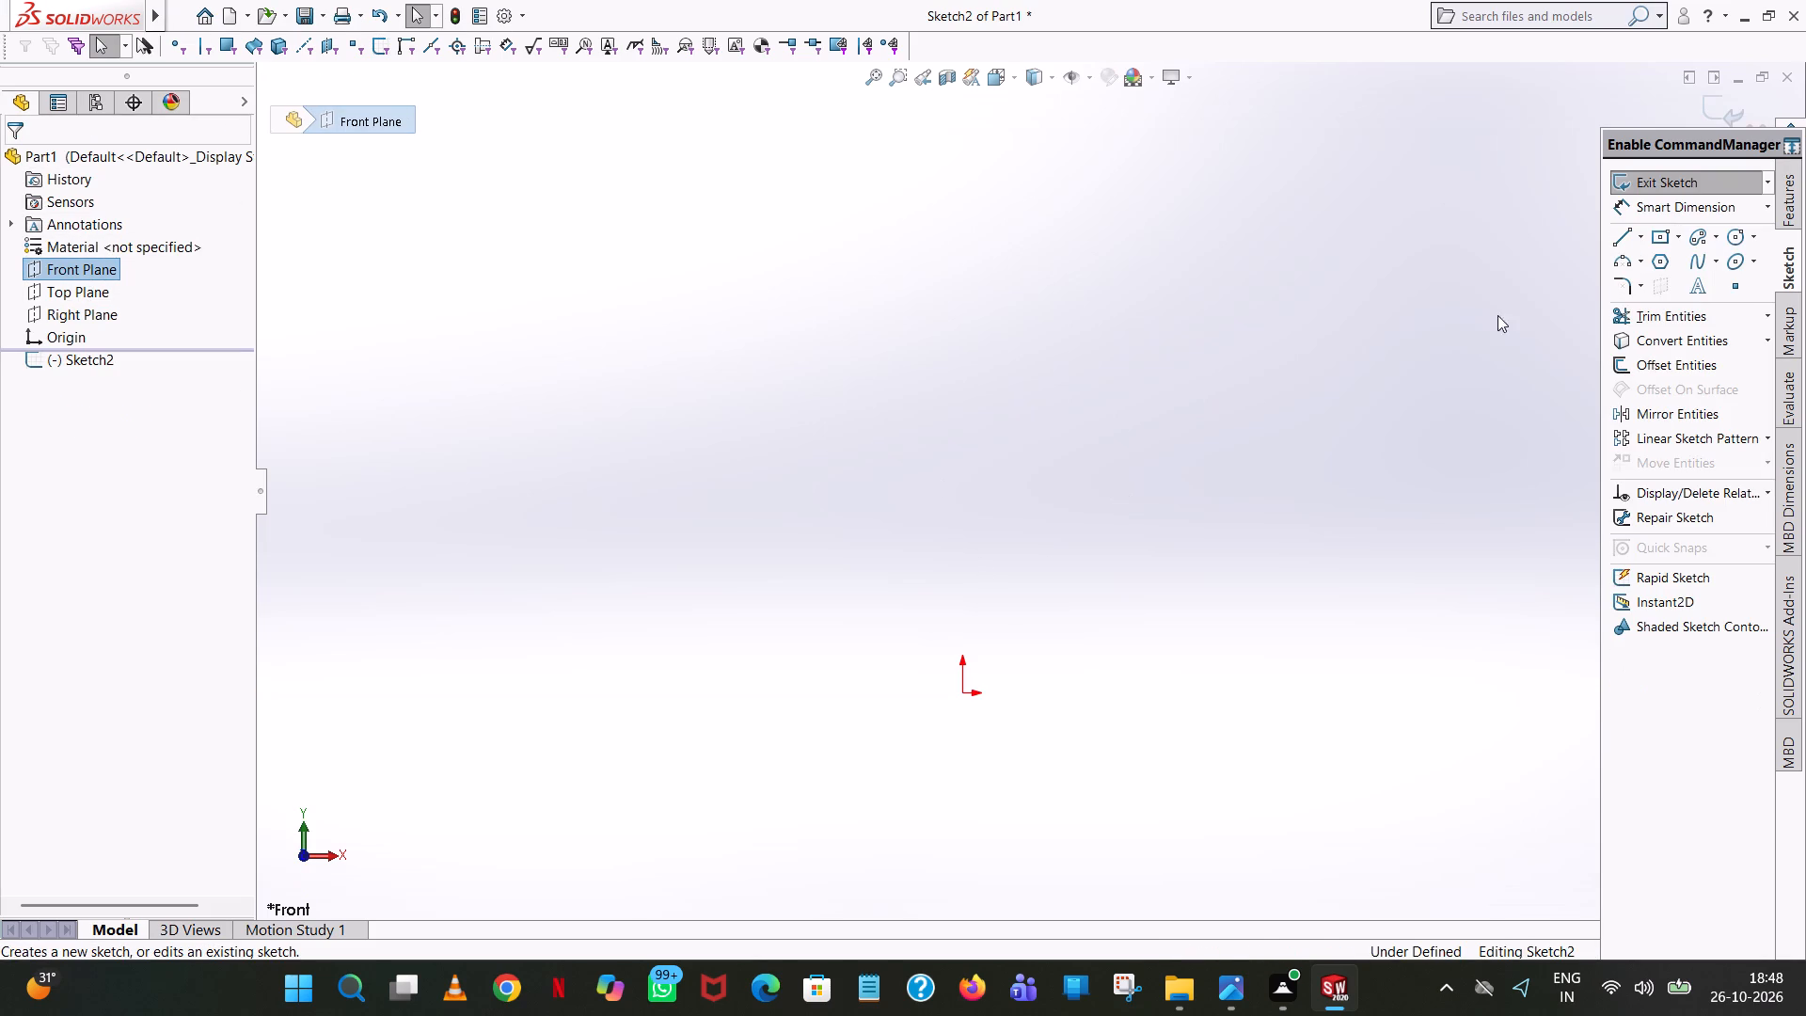
{"action": "left_click", "coordinate": [1625, 246]}
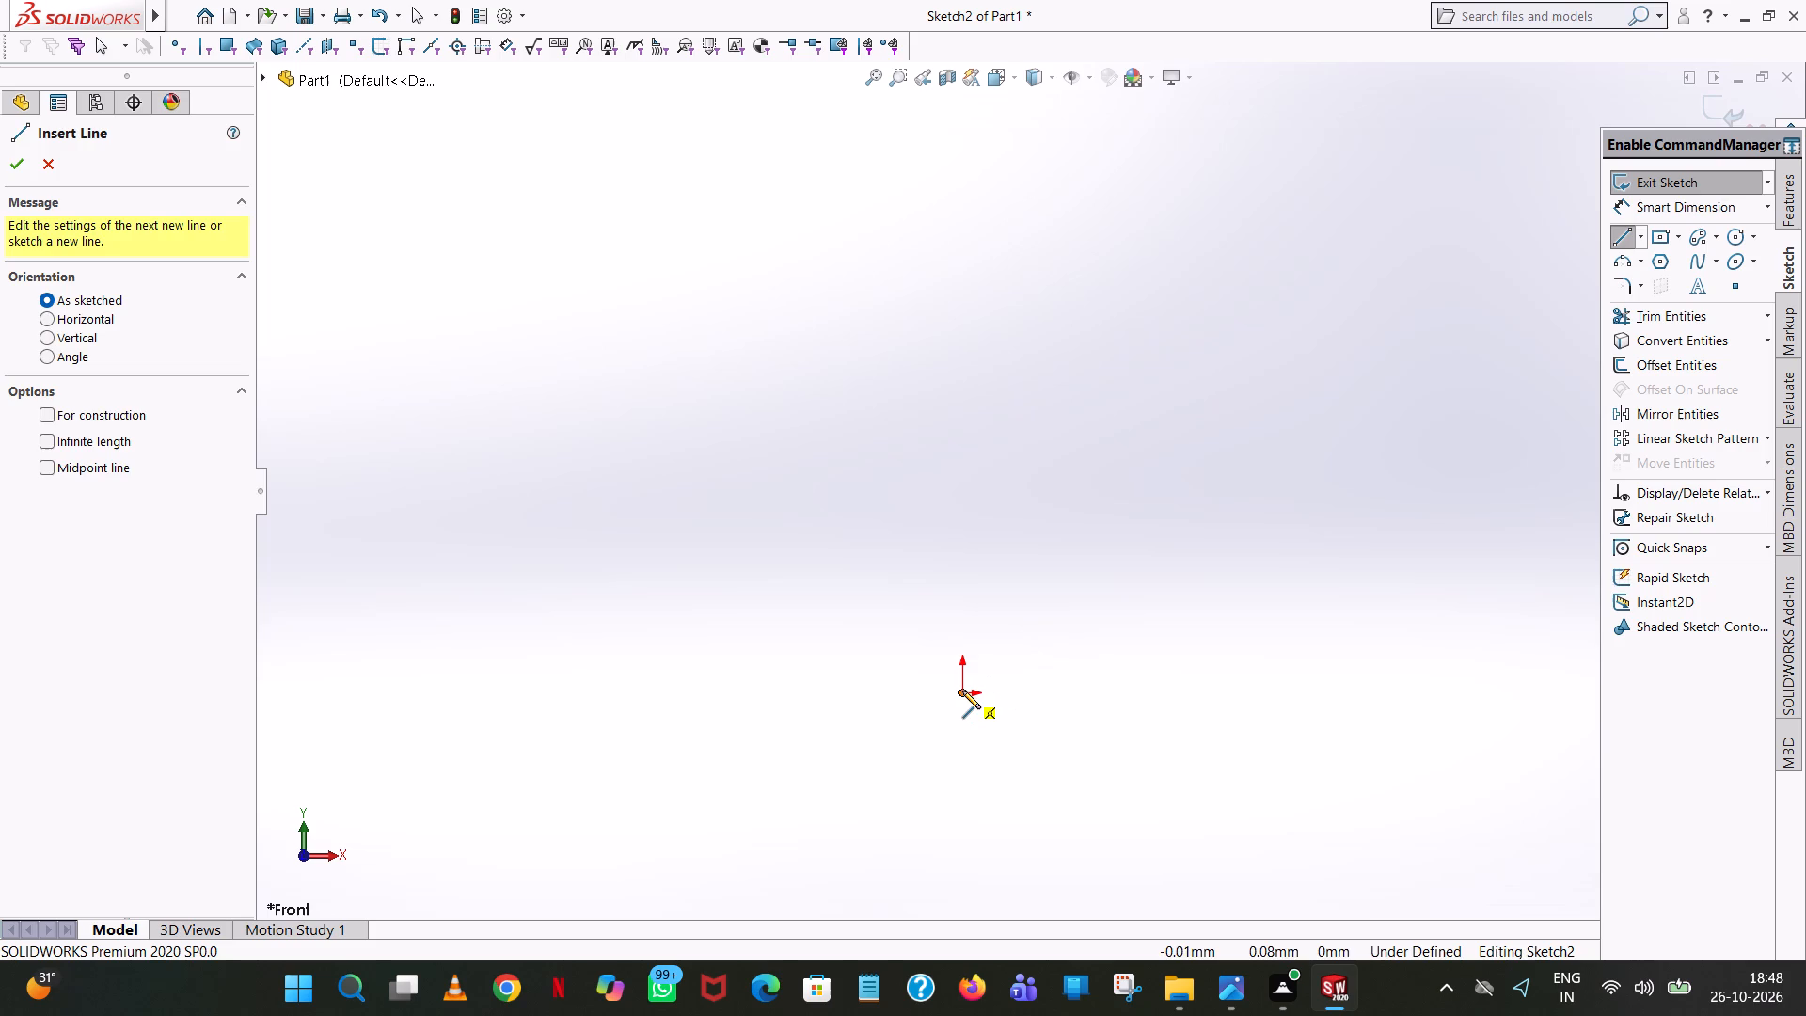
{"action": "left_click", "coordinate": [962, 691]}
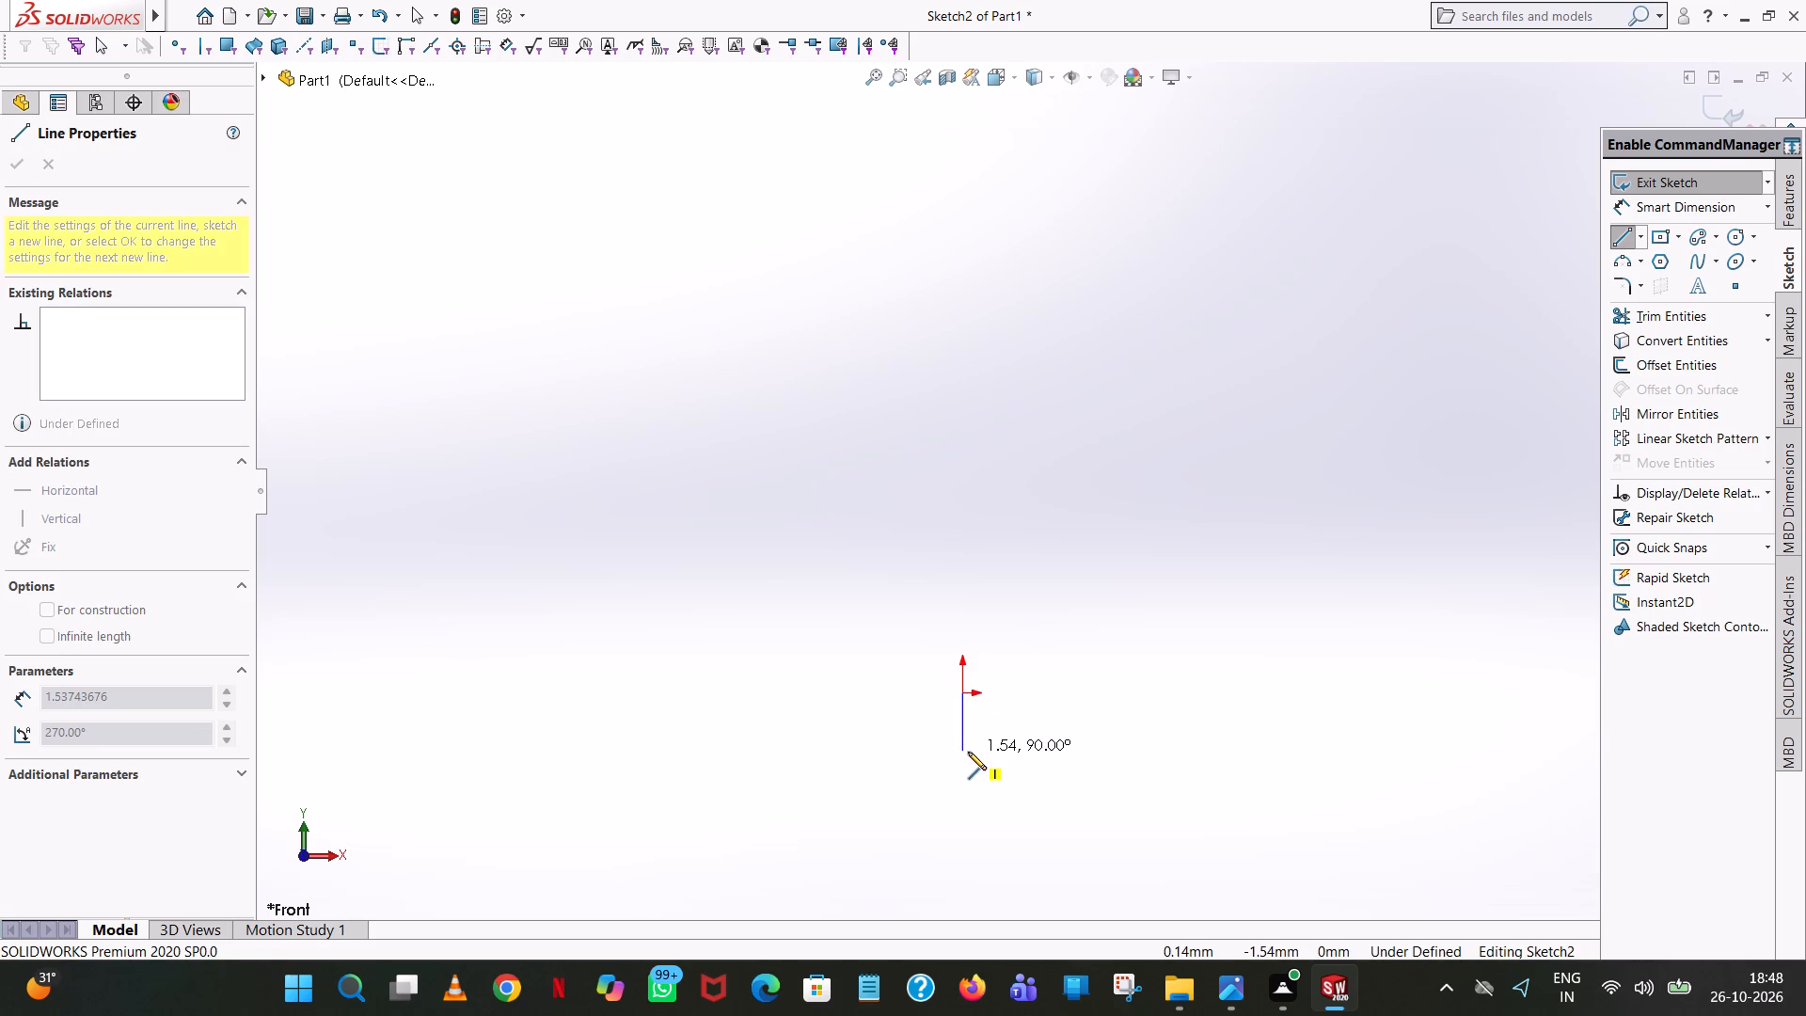
{"action": "left_click", "coordinate": [968, 752]}
{"action": "key", "text": "6"}
{"action": "key", "text": "Return"}
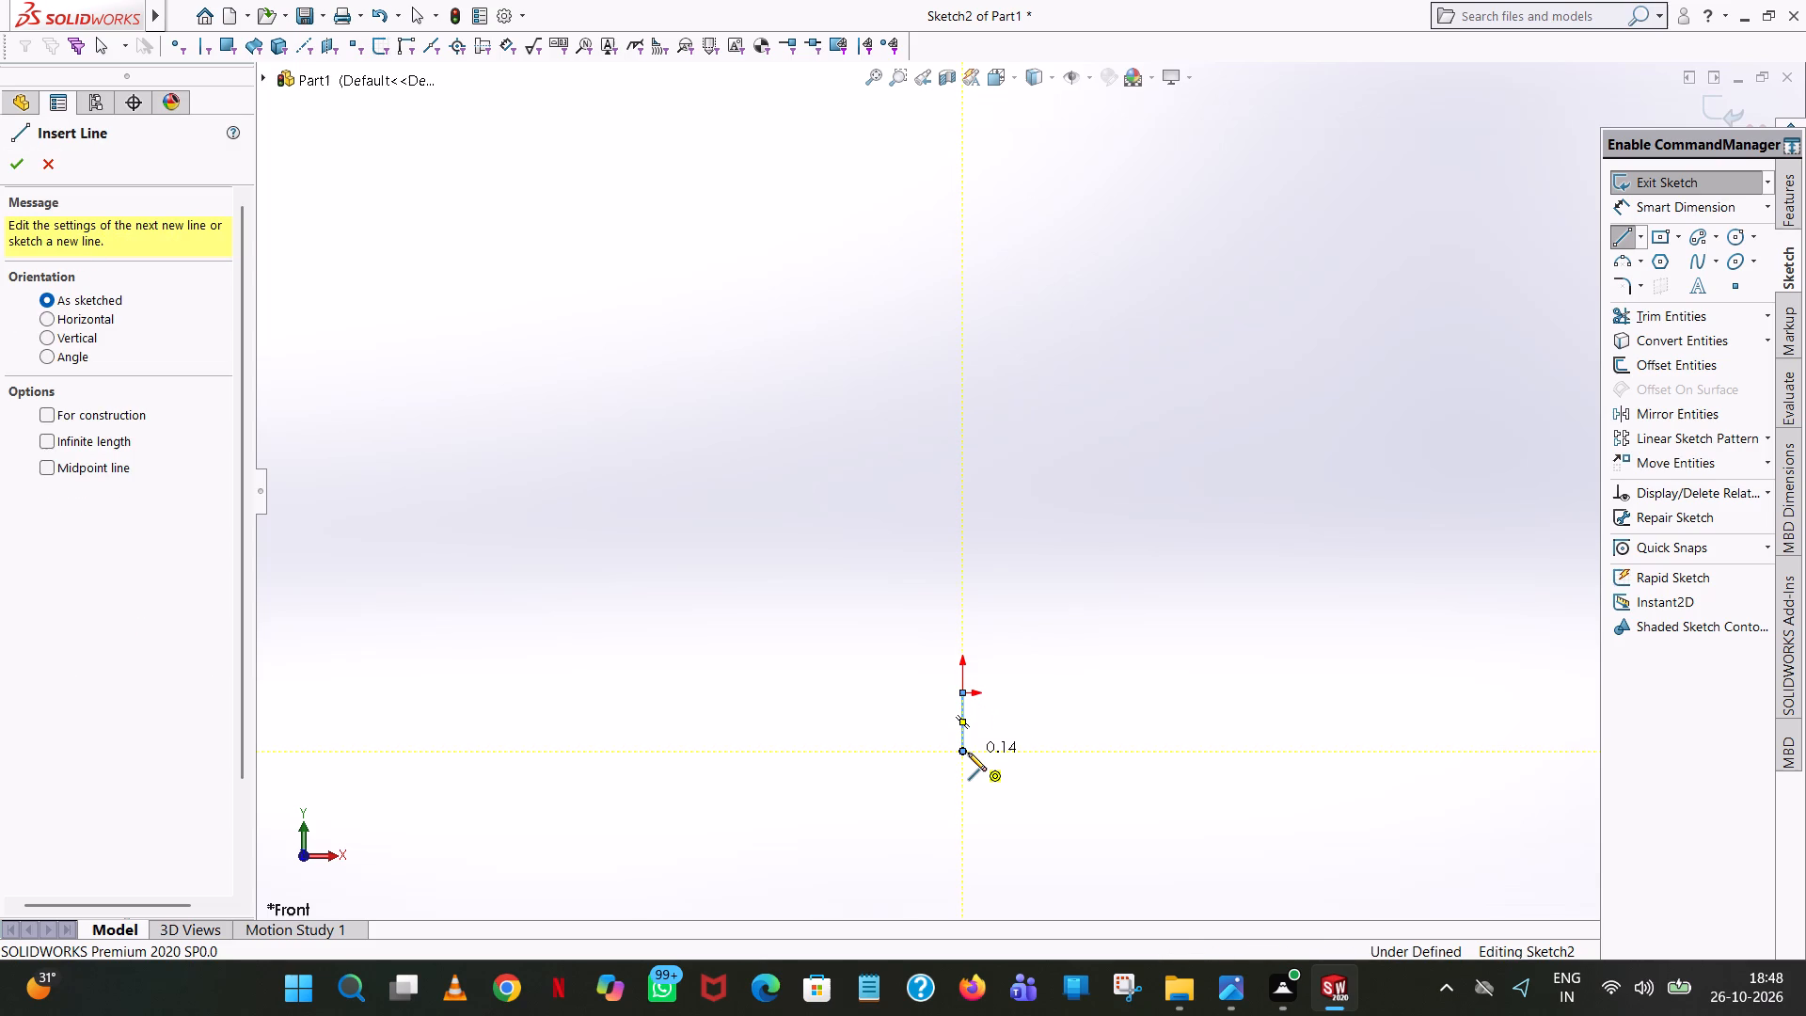
{"action": "right_click", "coordinate": [957, 757]}
{"action": "left_click", "coordinate": [1013, 765]}
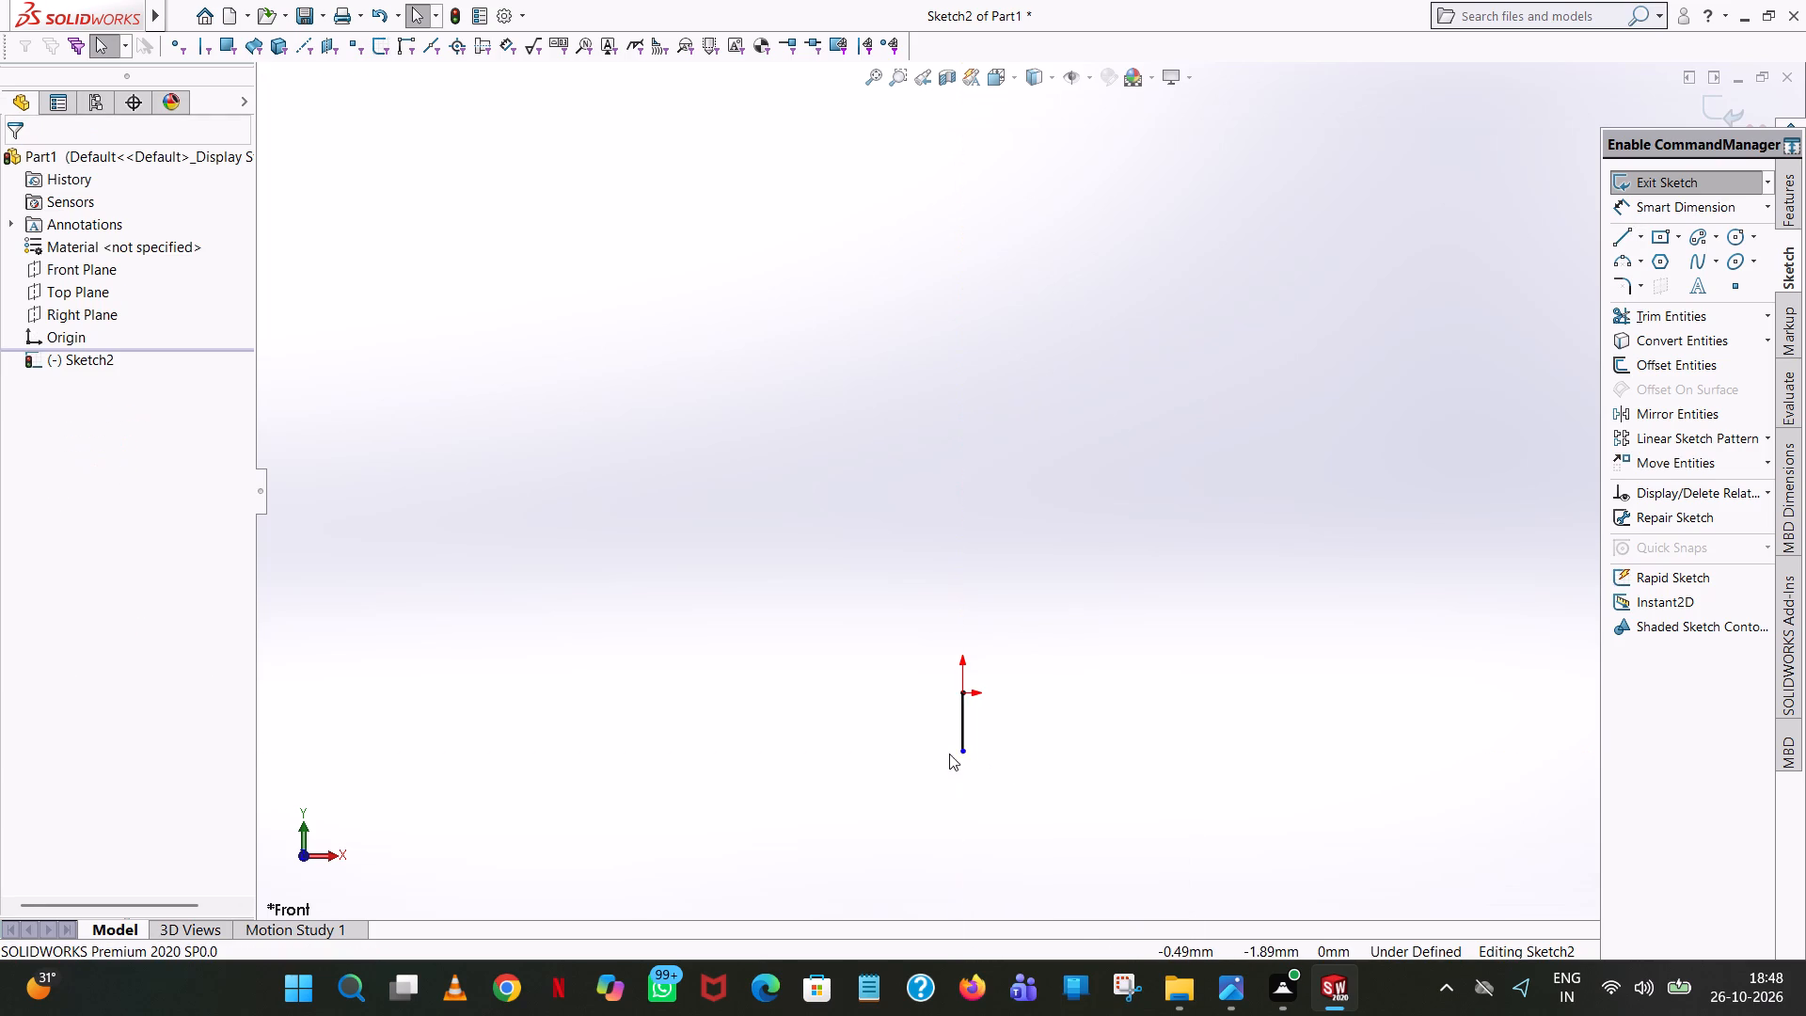
Set the vertical line's length to 6 mm.
{"action": "left_click", "coordinate": [959, 738]}
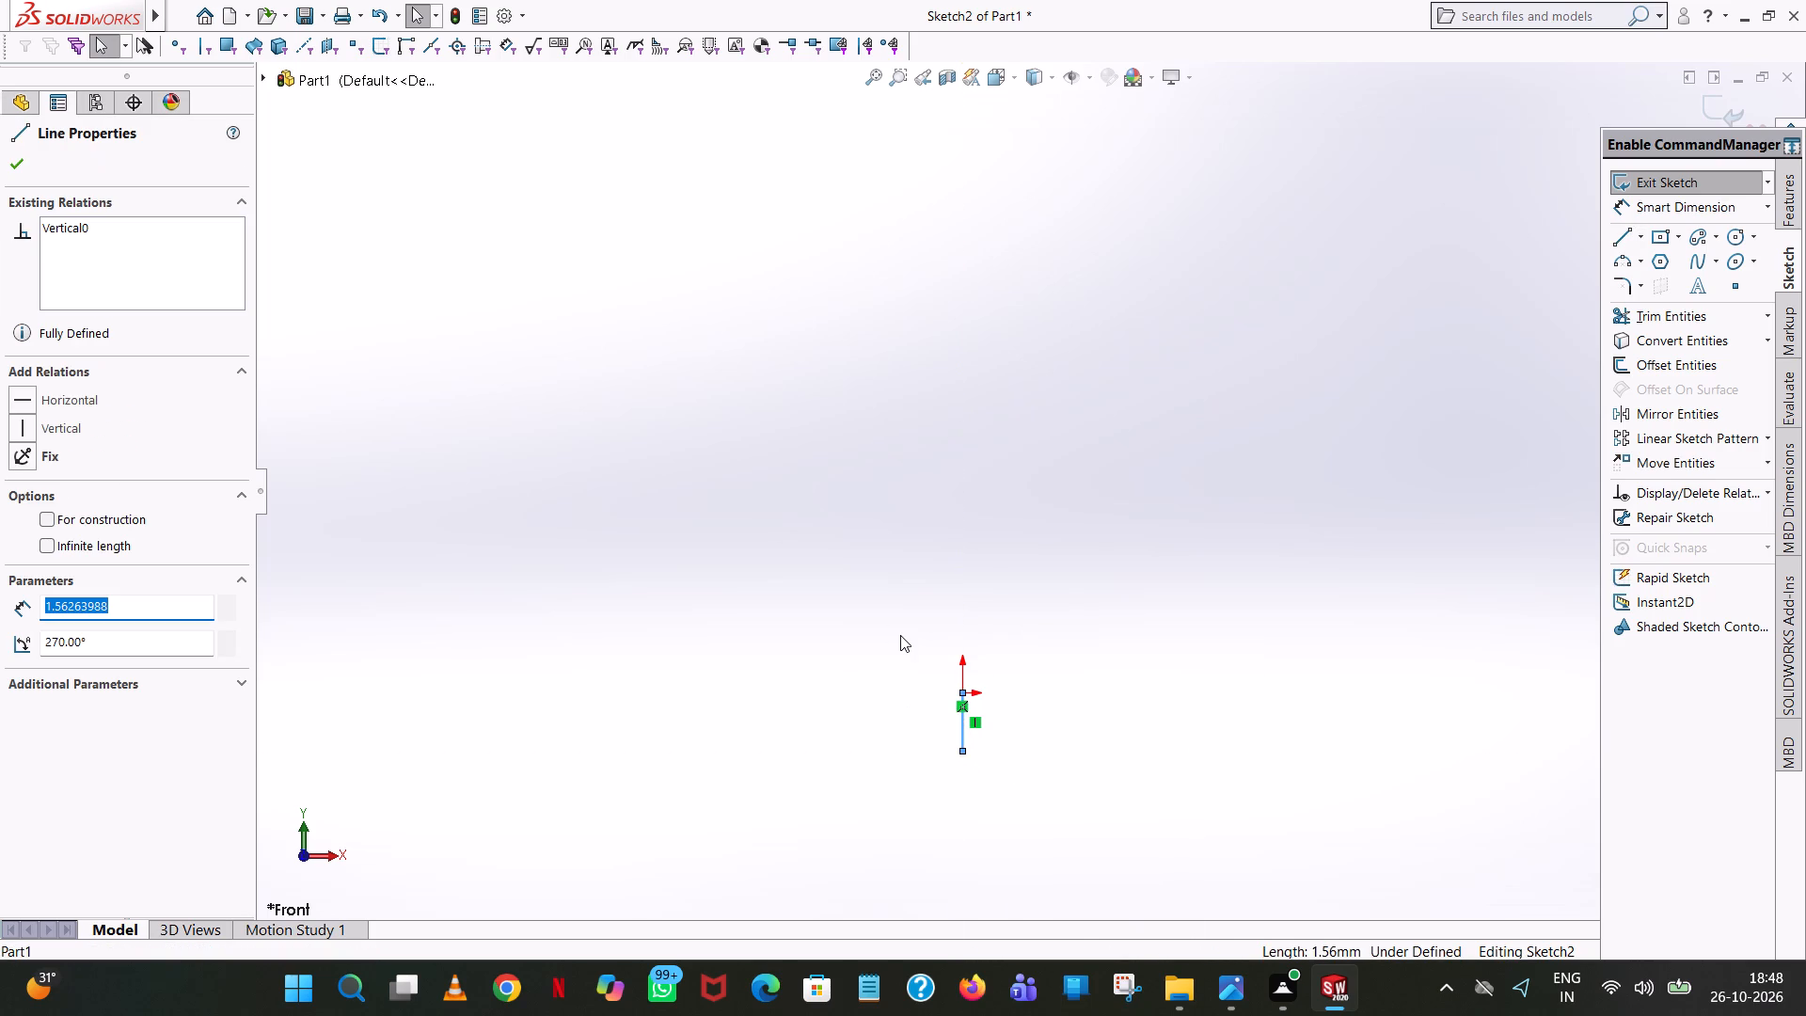
{"action": "key", "text": "6"}
{"action": "key", "text": "Return"}
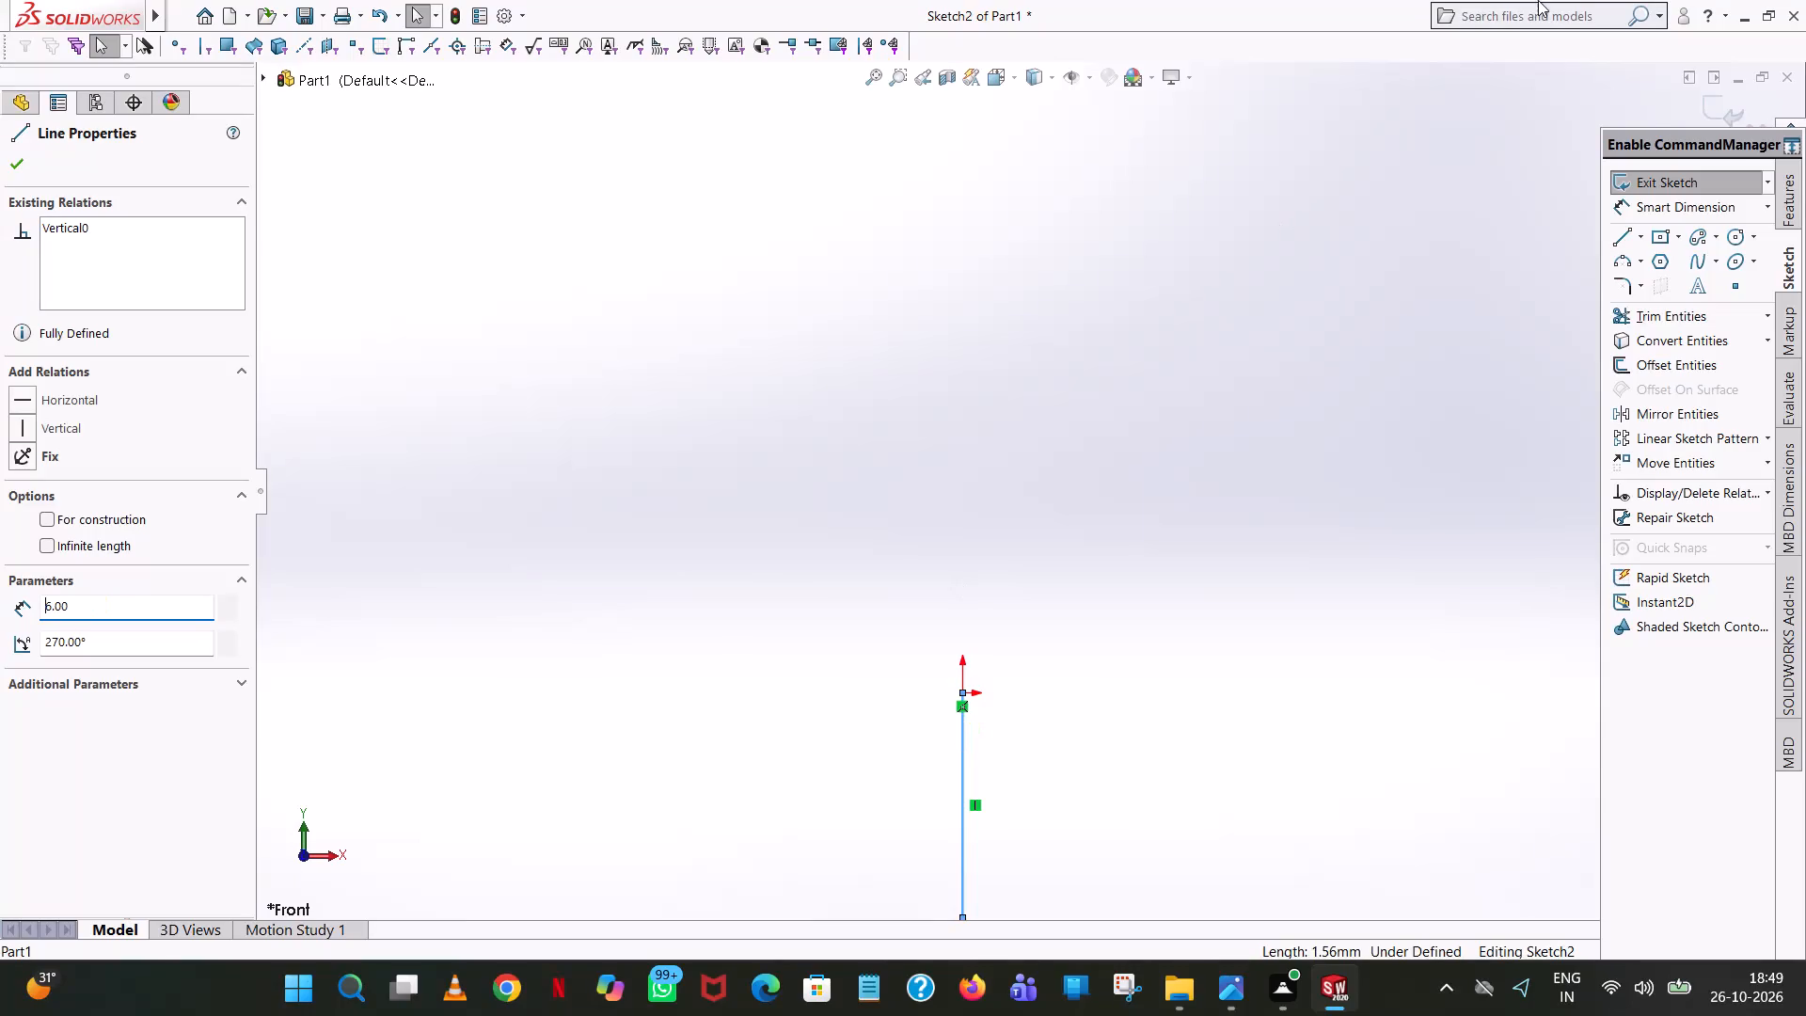
{"action": "left_click", "coordinate": [987, 481]}
{"action": "scroll", "coordinate": [1009, 691], "scroll_direction": "up", "scroll_amount": 3}
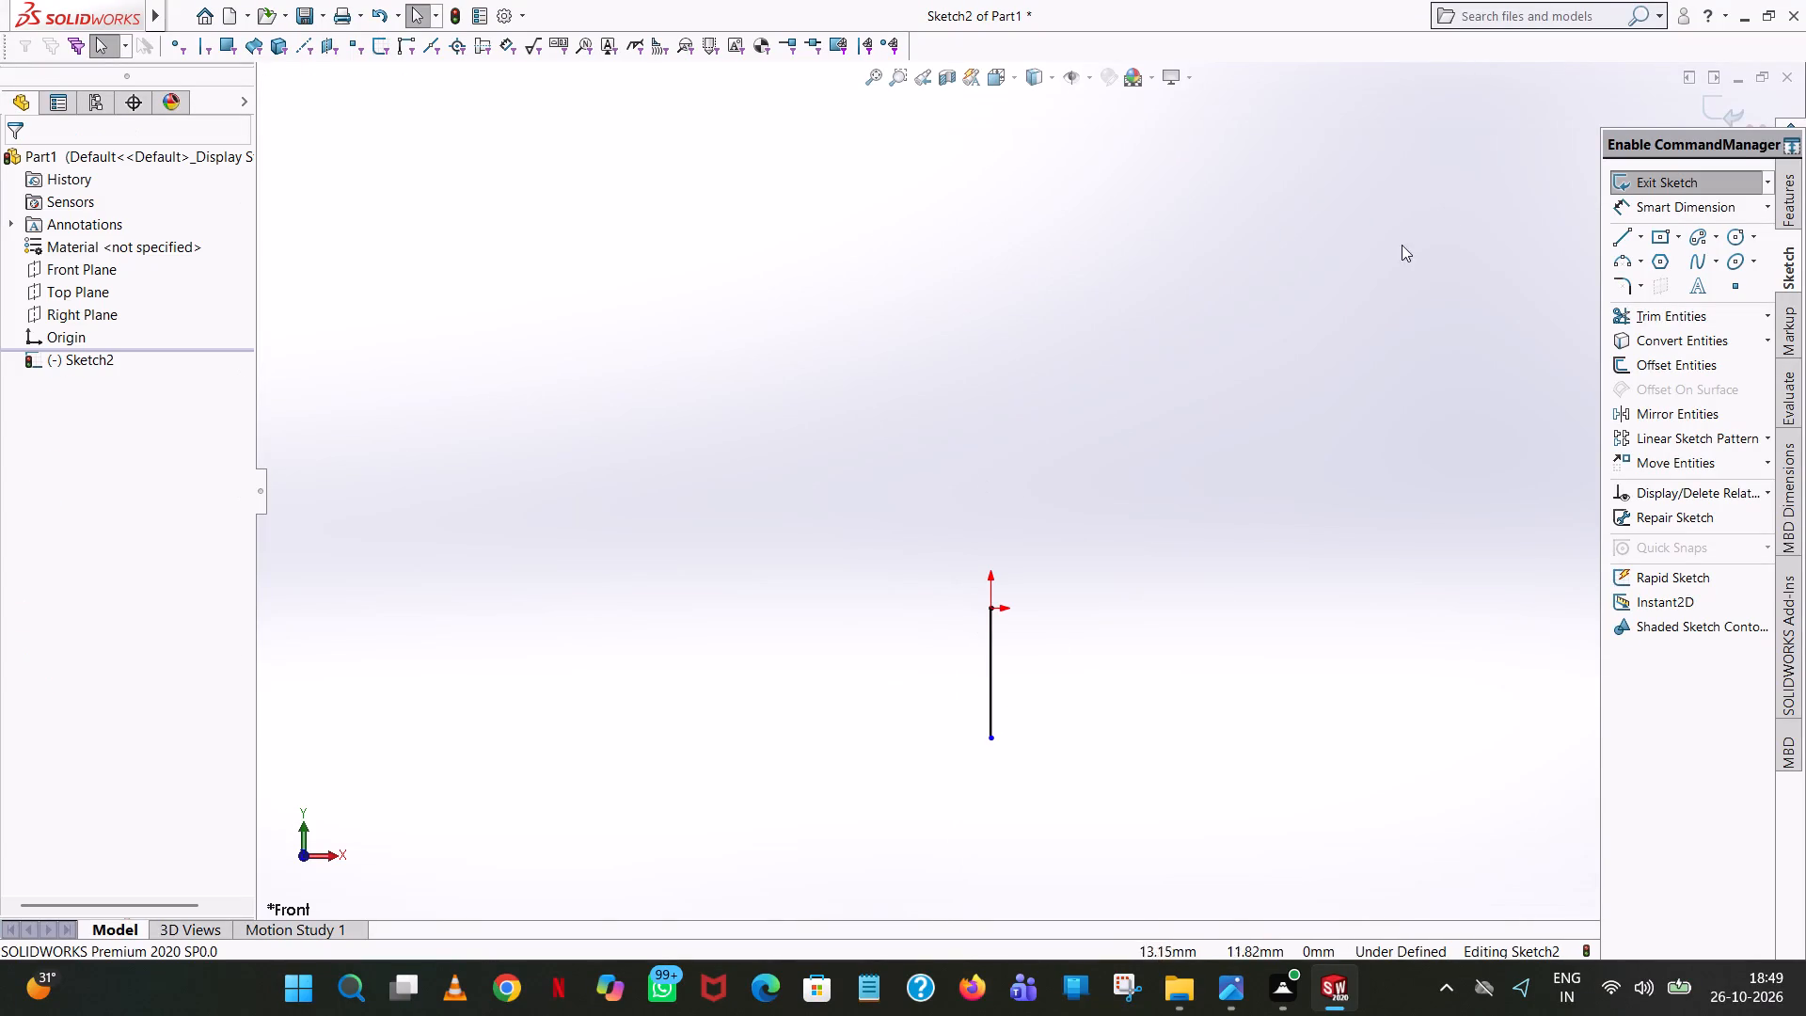
Draw a horizontal line about 19 mm long from the vertical line's lower endpoint in the negative X direction.
{"action": "left_click", "coordinate": [1629, 241]}
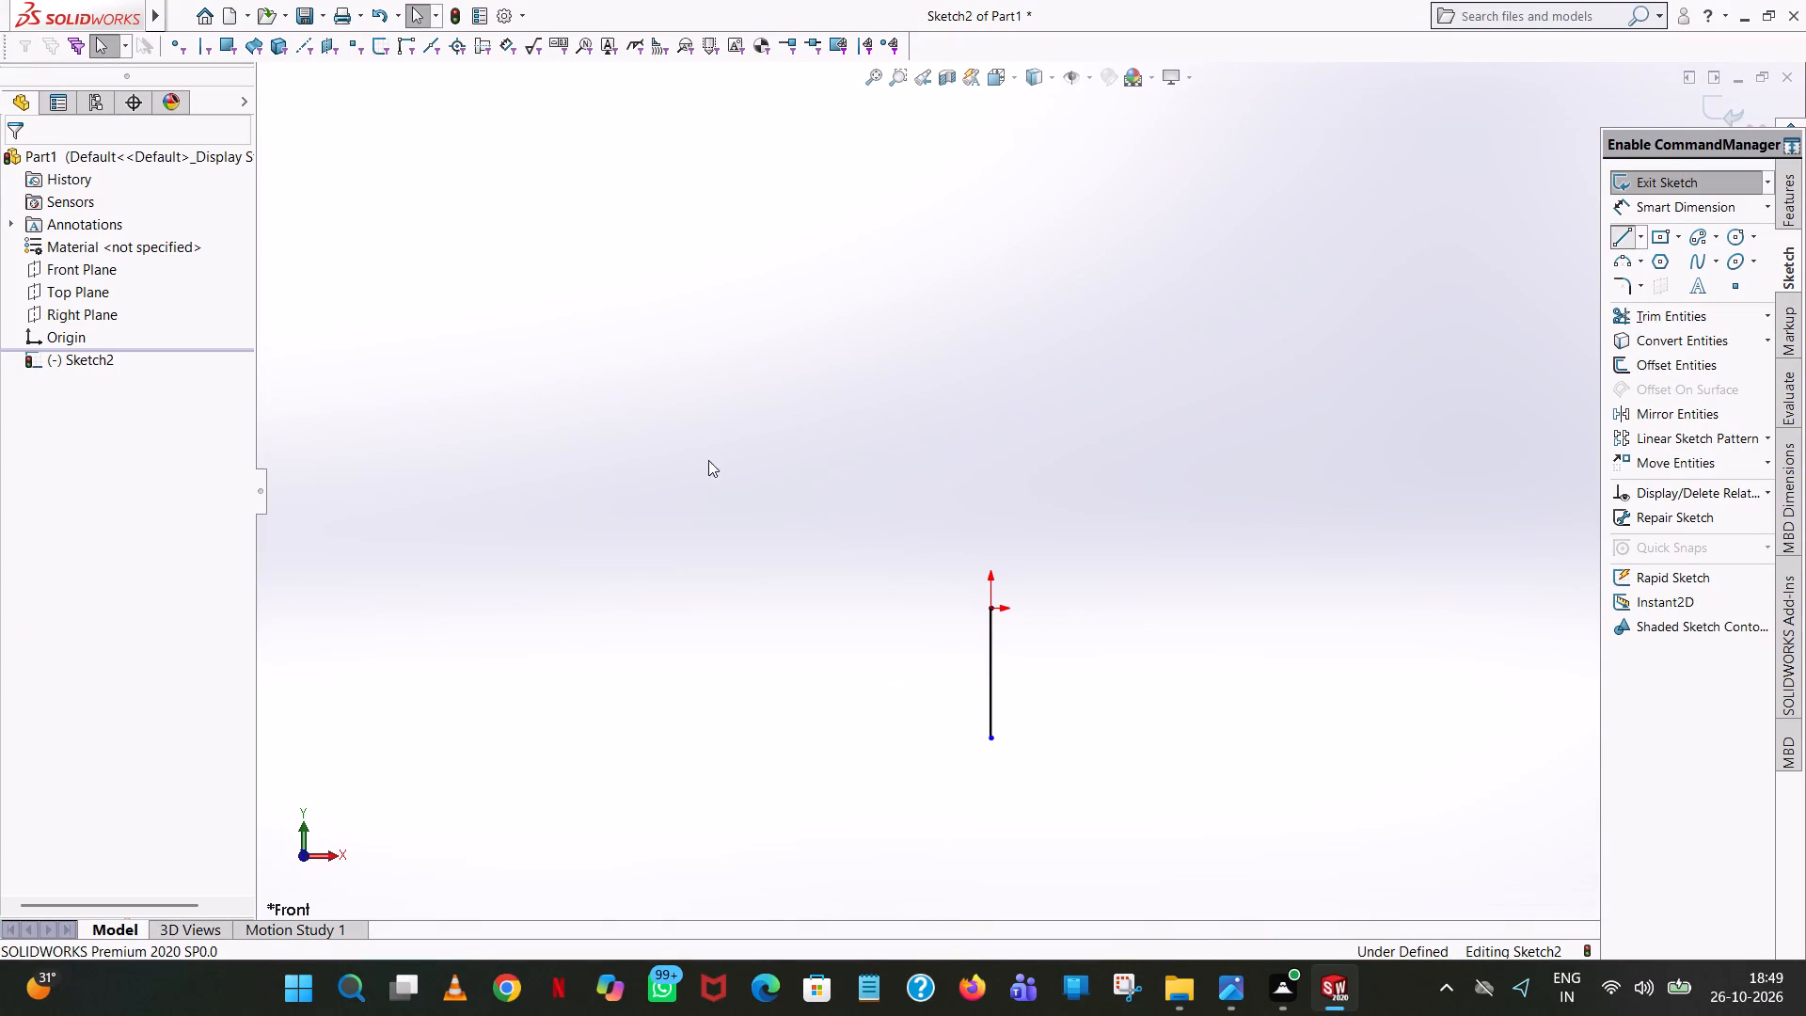
{"action": "left_click", "coordinate": [988, 740]}
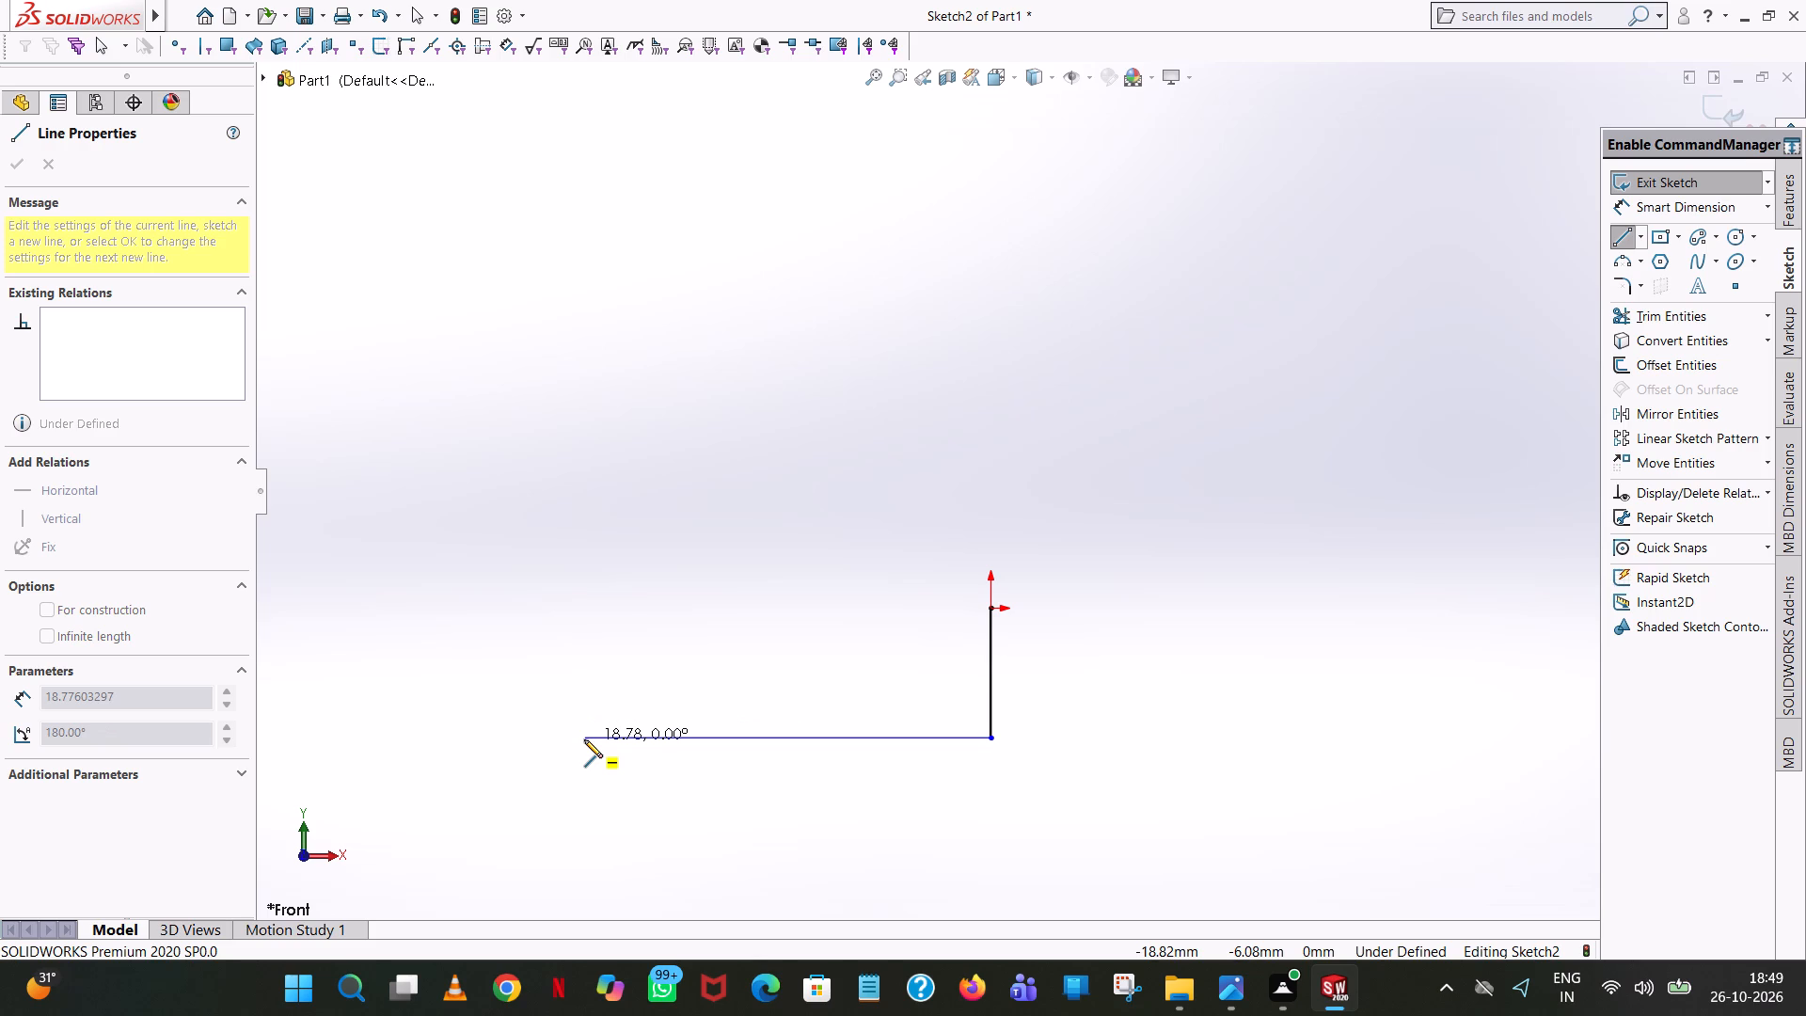
{"action": "left_click", "coordinate": [584, 739]}
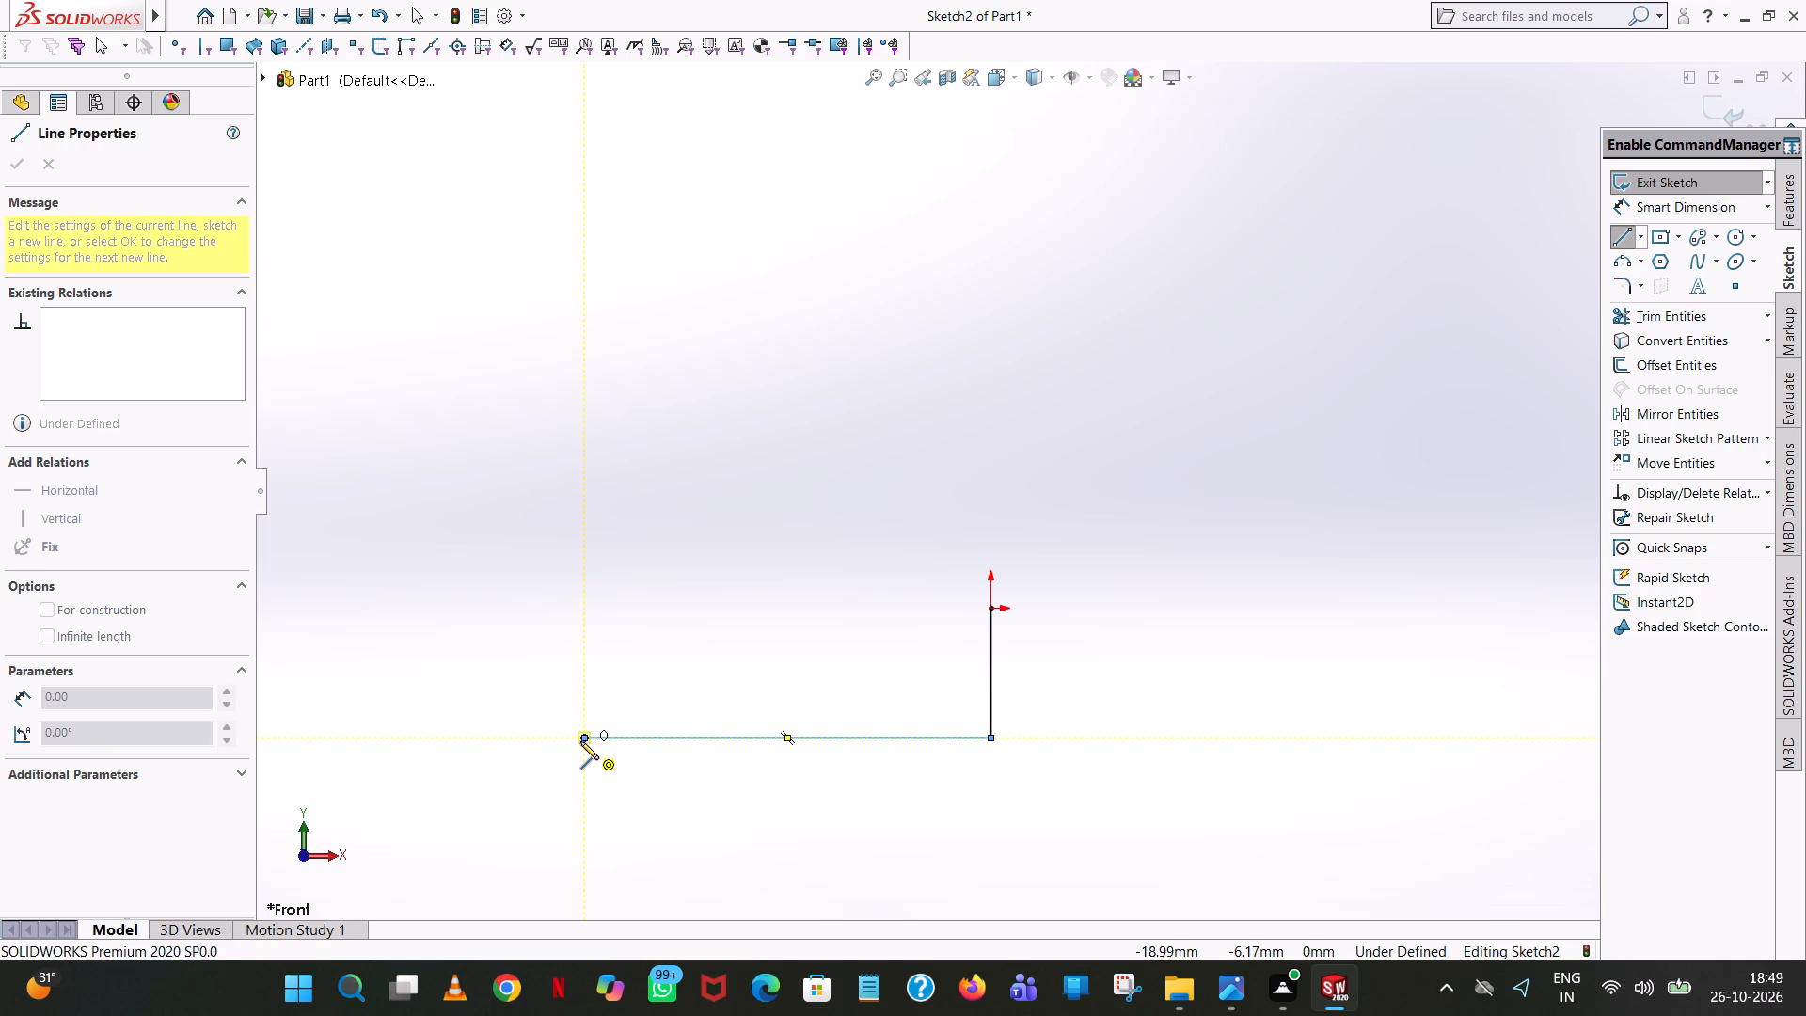
{"action": "right_click", "coordinate": [580, 741]}
{"action": "left_click", "coordinate": [661, 762]}
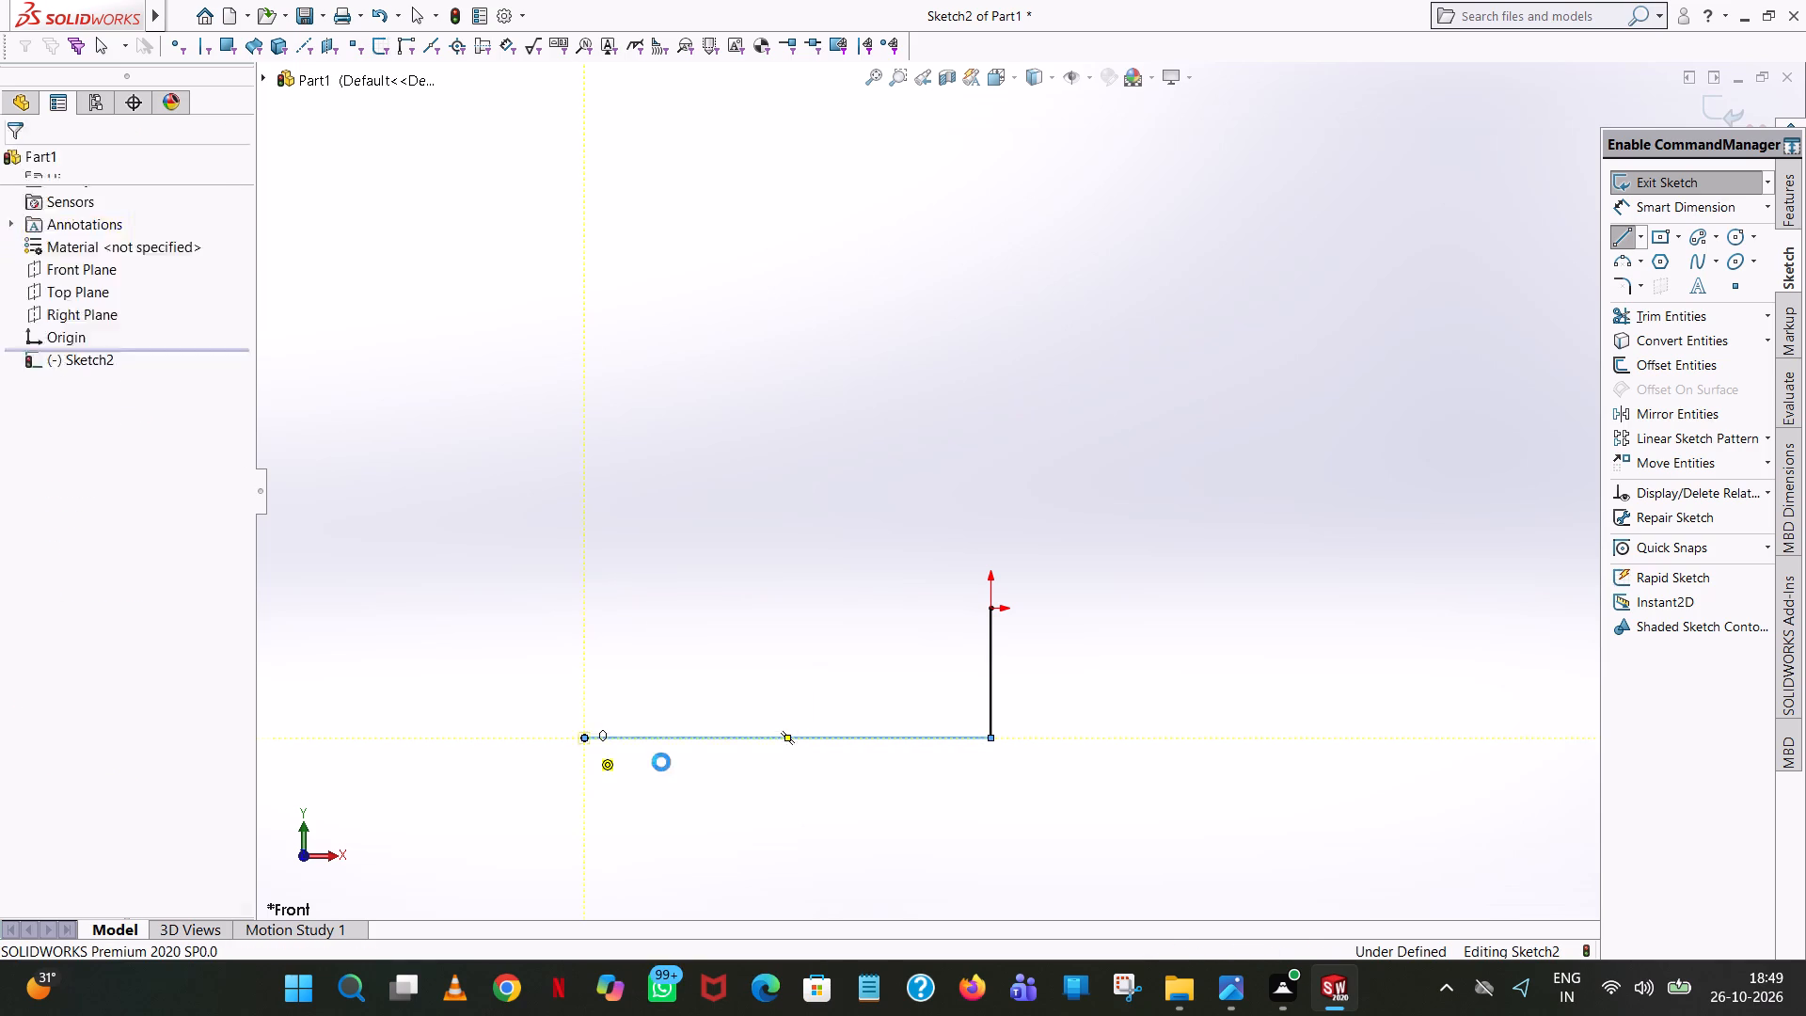
Set the horizontal line's length to 36 mm.
{"action": "left_click", "coordinate": [691, 737]}
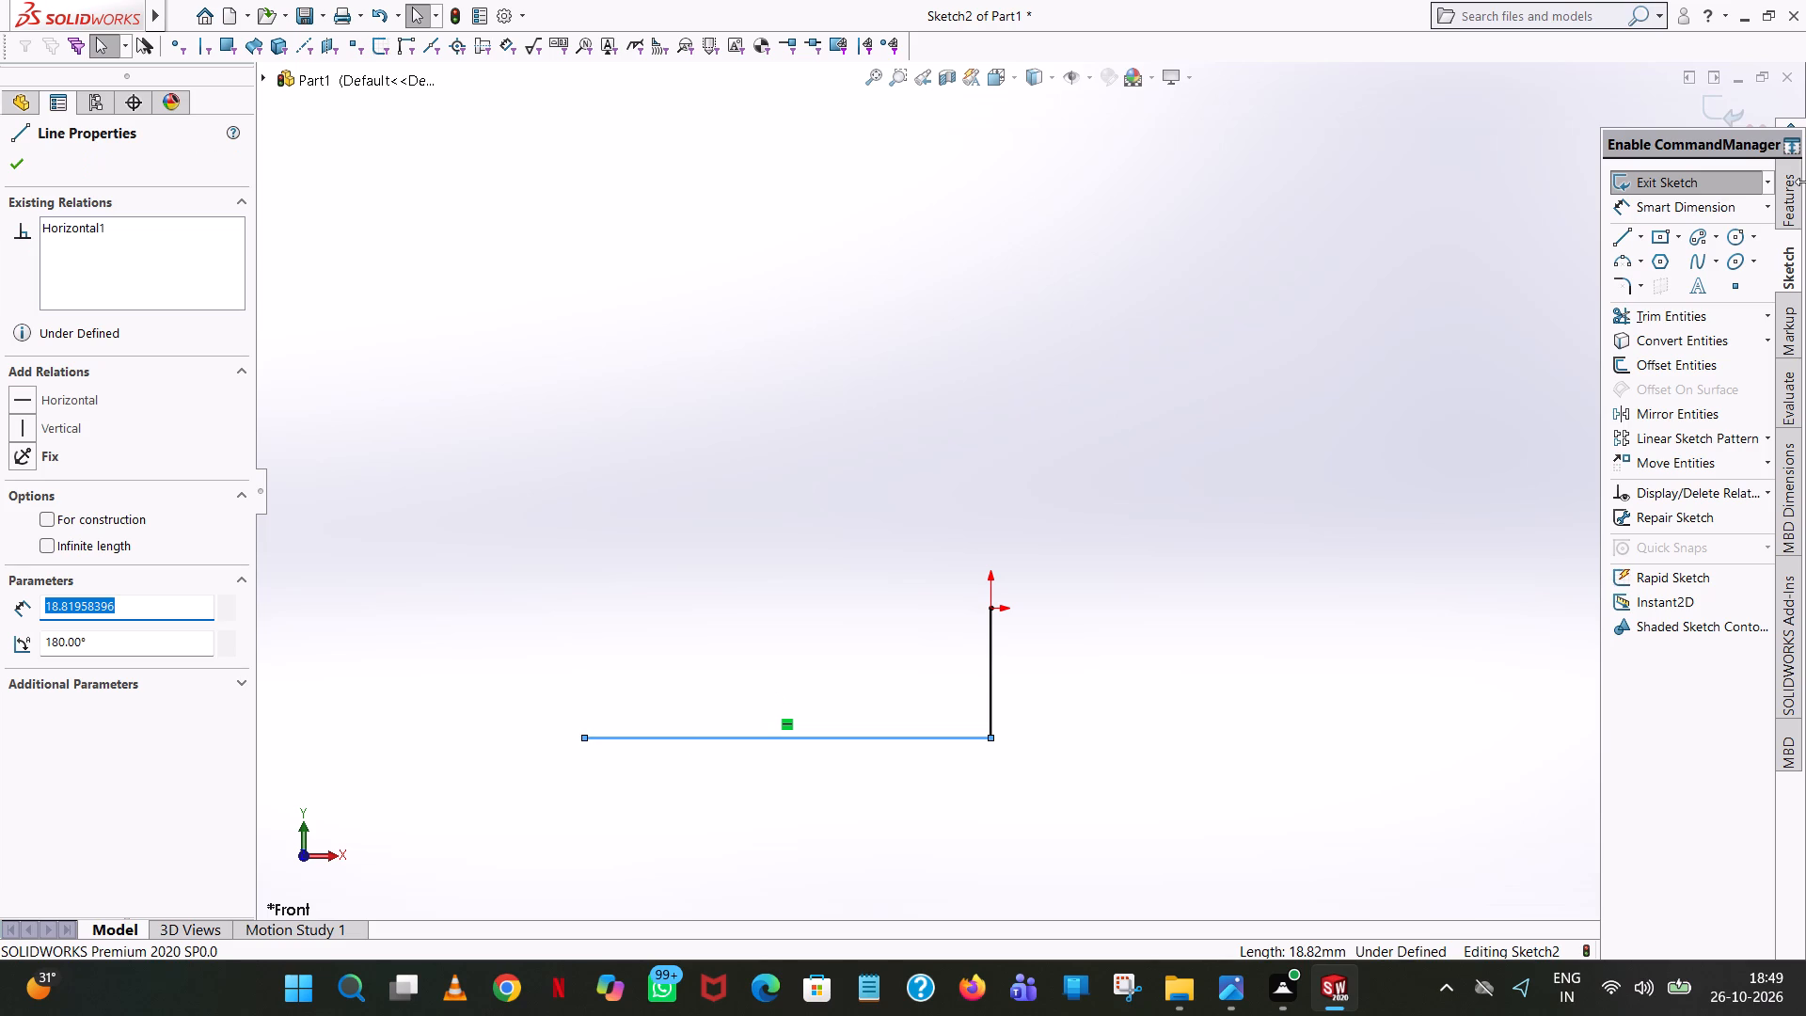
{"action": "type", "text": "36"}
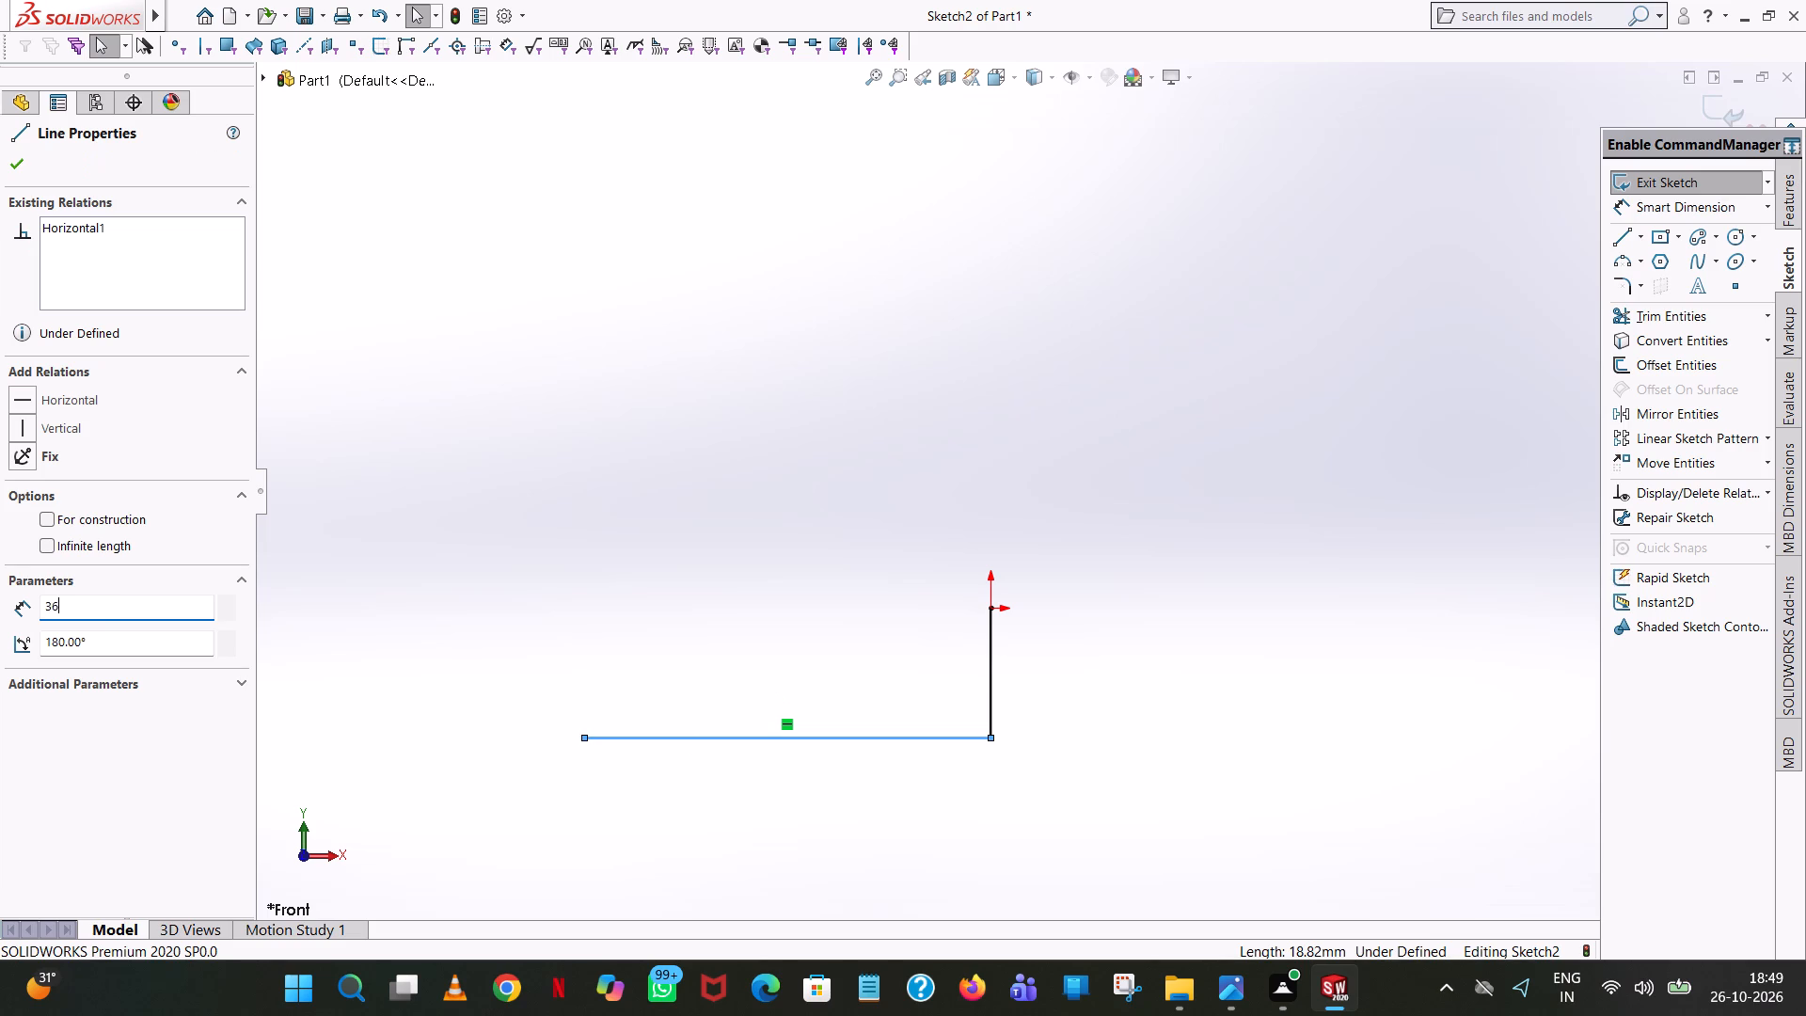
{"action": "key", "text": "Return"}
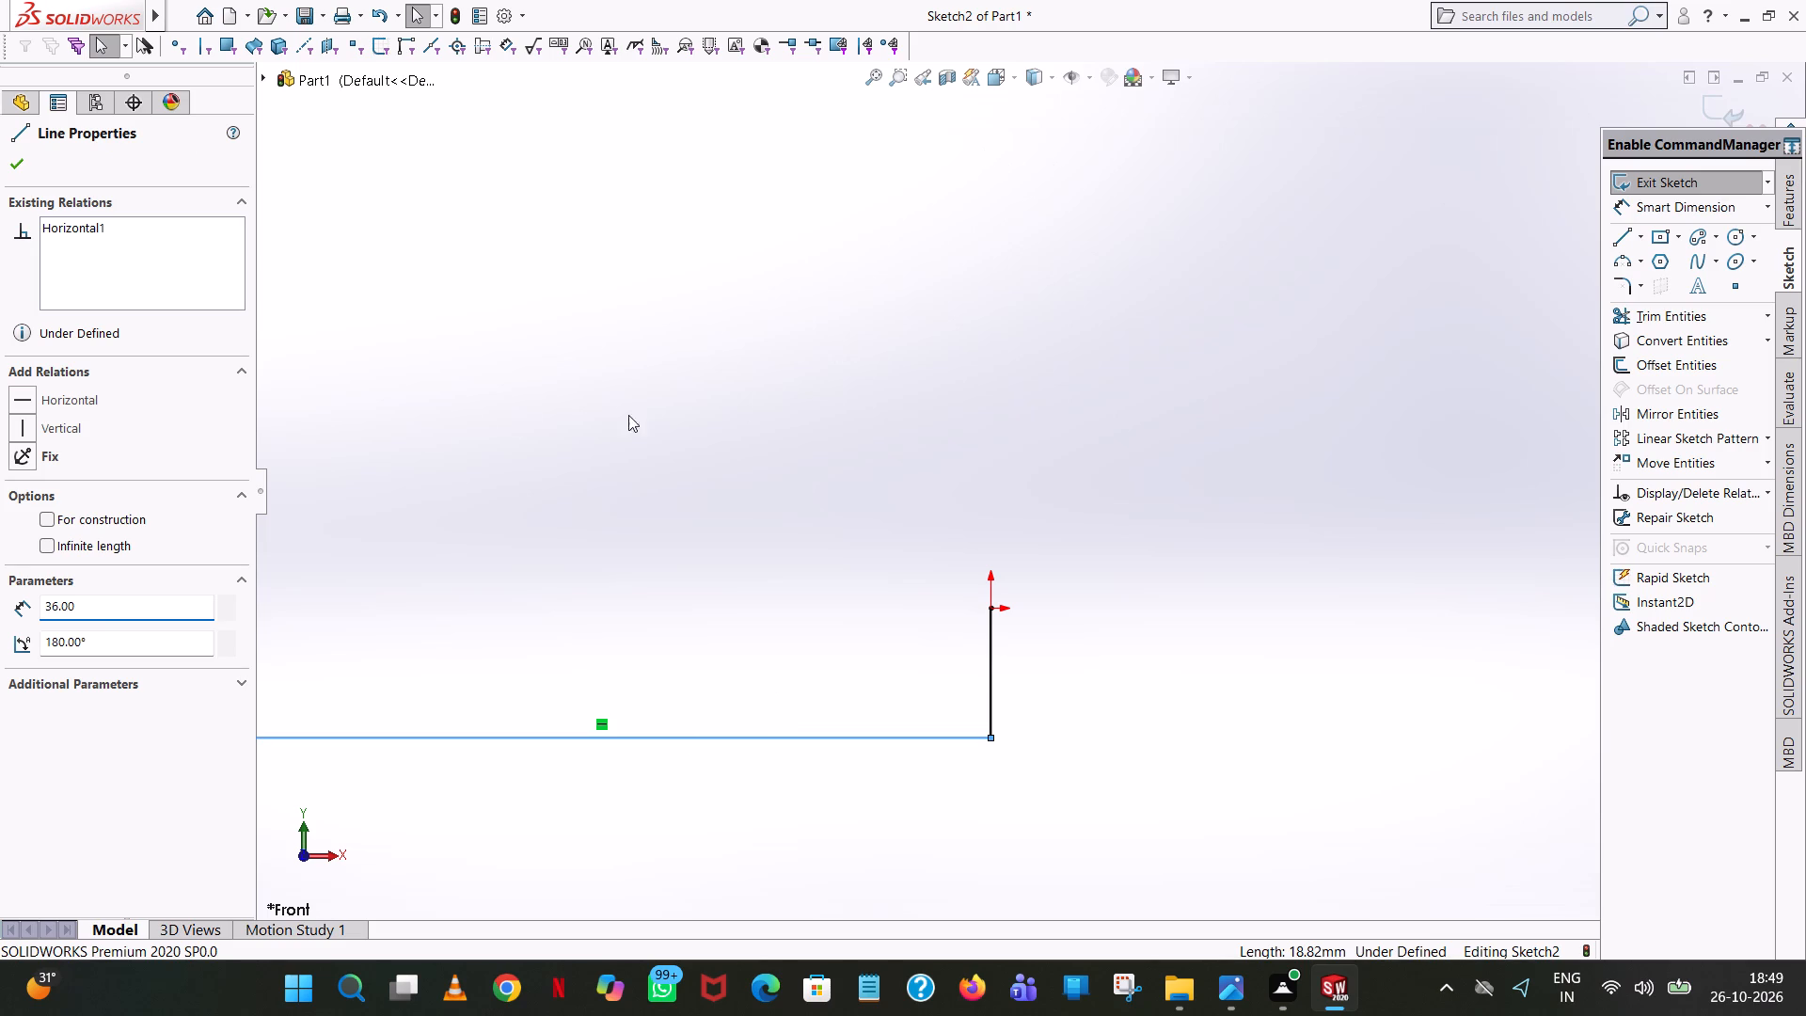
{"action": "scroll", "coordinate": [473, 415], "scroll_direction": "down", "scroll_amount": 1}
{"action": "scroll", "coordinate": [498, 415], "scroll_direction": "up", "scroll_amount": 4}
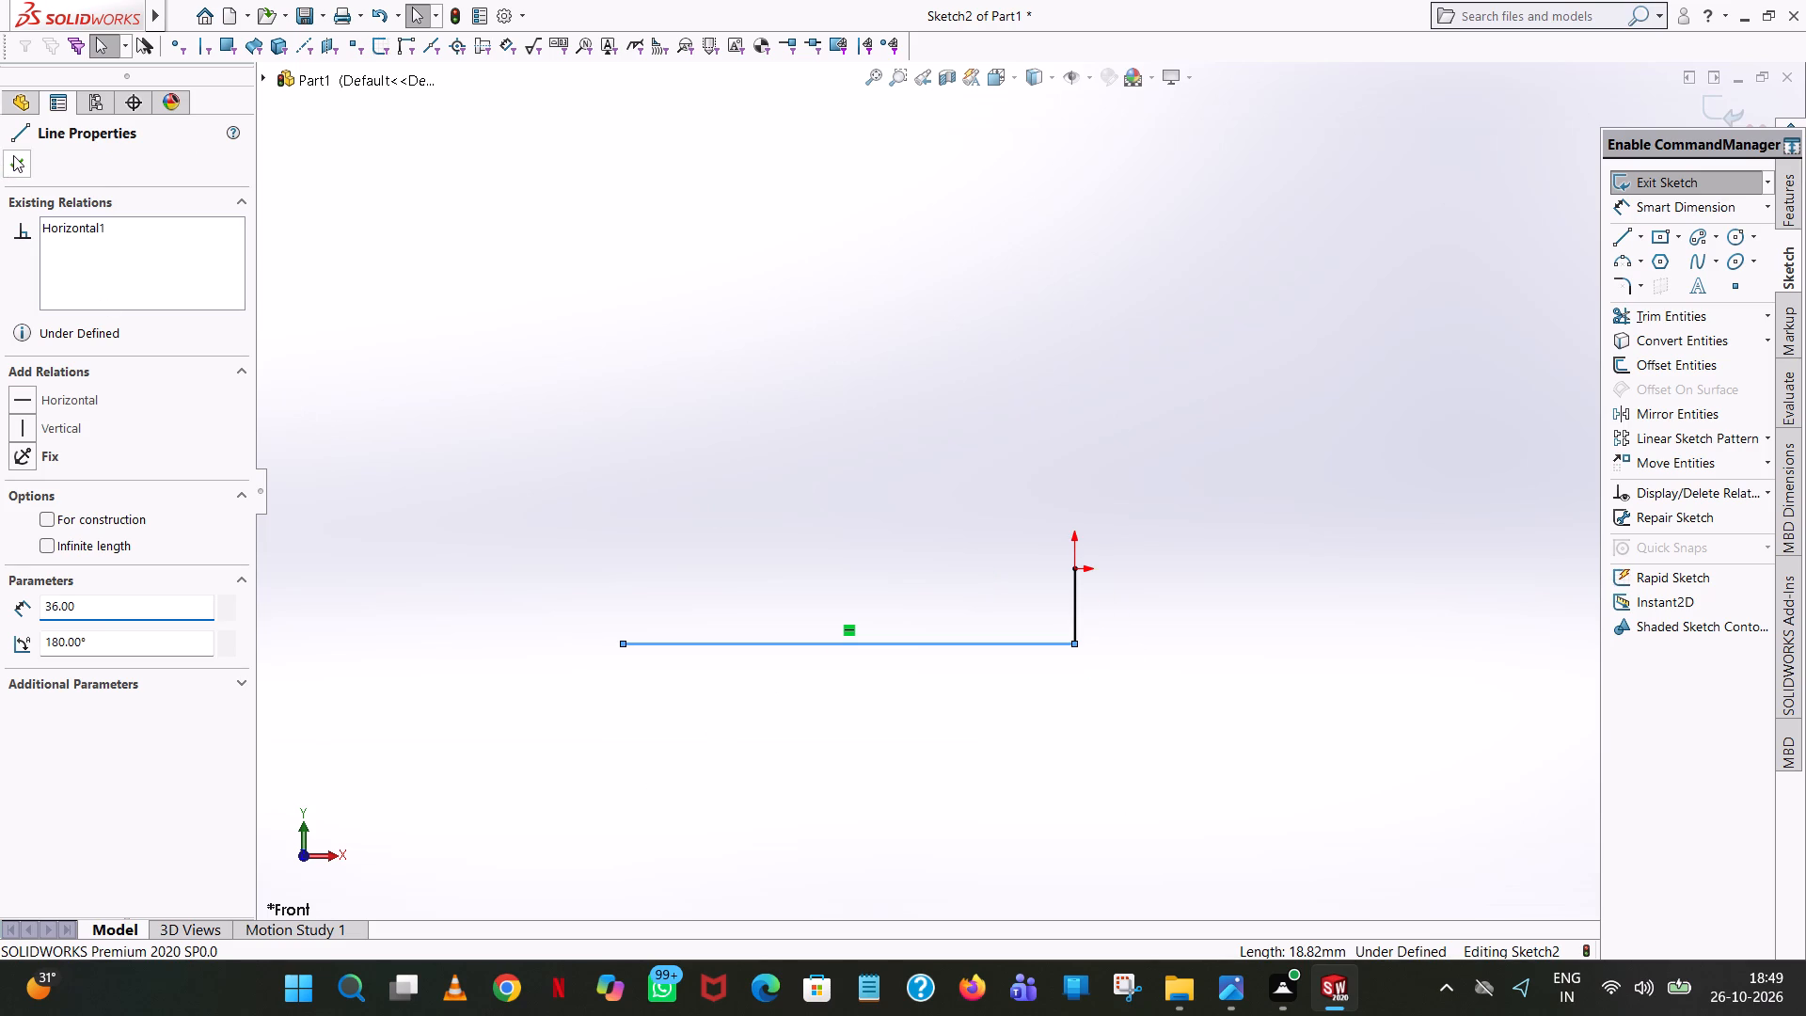
{"action": "left_click", "coordinate": [13, 155]}
{"action": "left_click", "coordinate": [717, 334]}
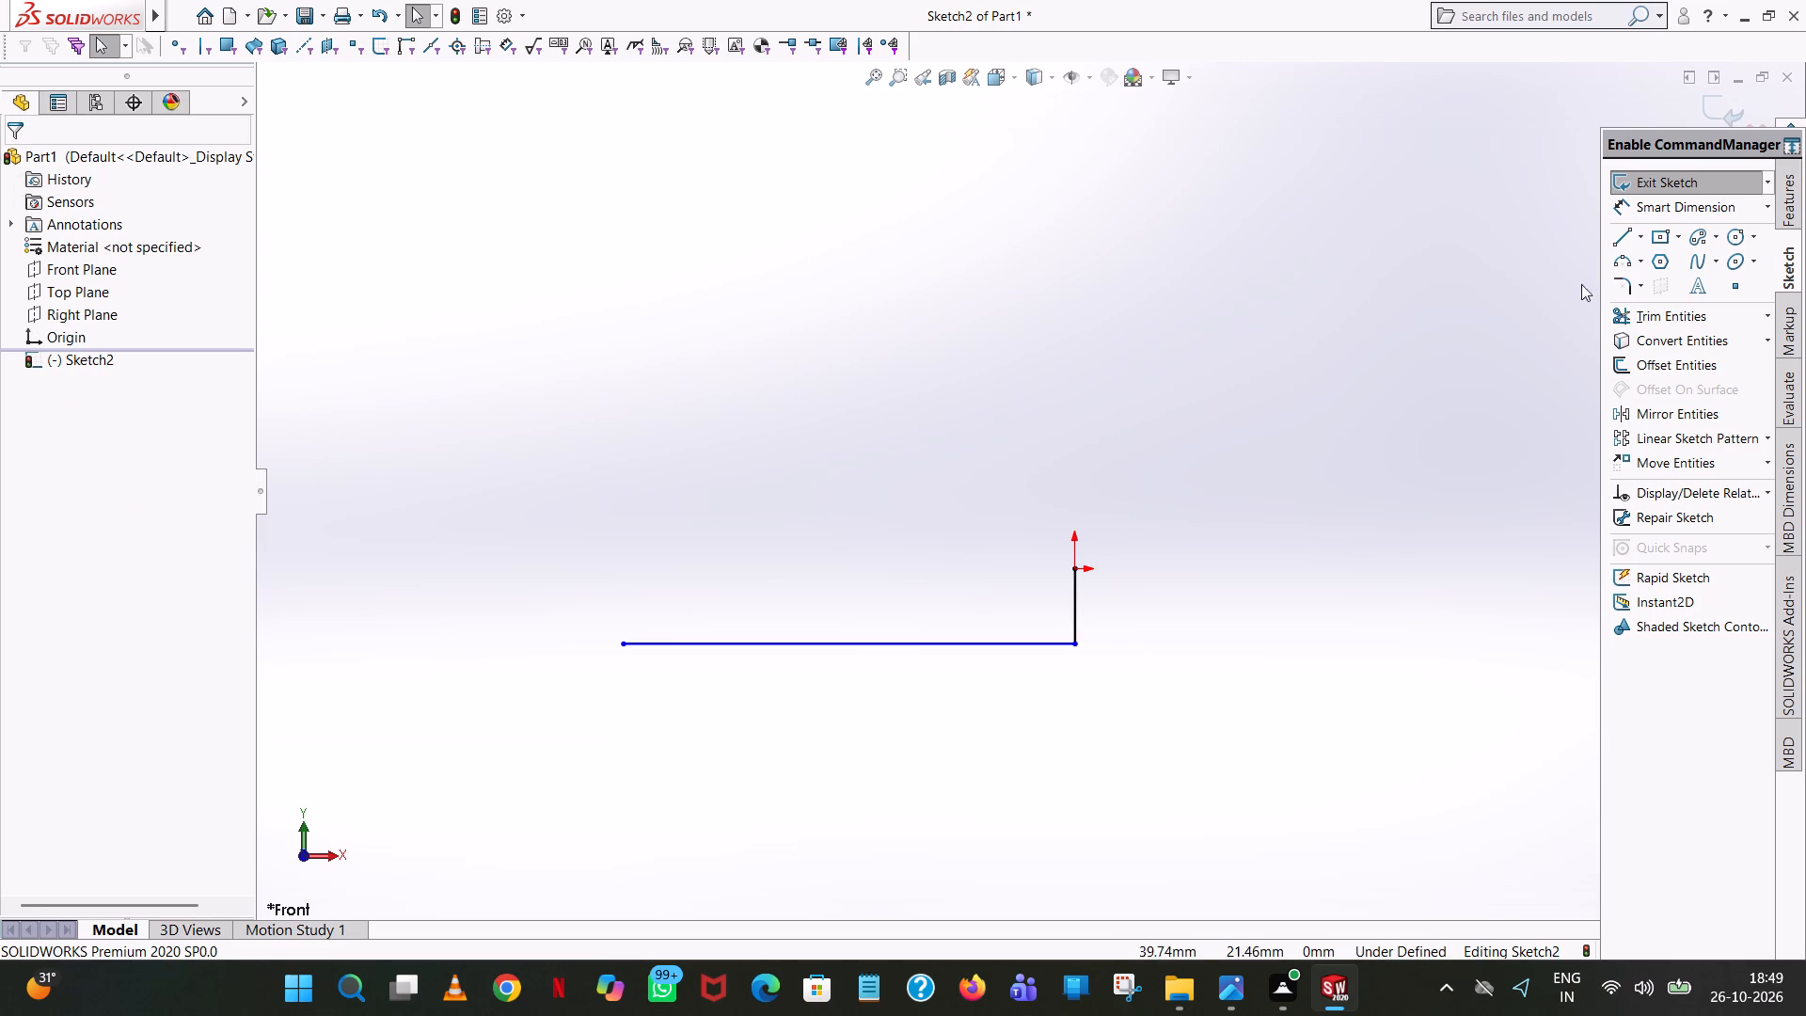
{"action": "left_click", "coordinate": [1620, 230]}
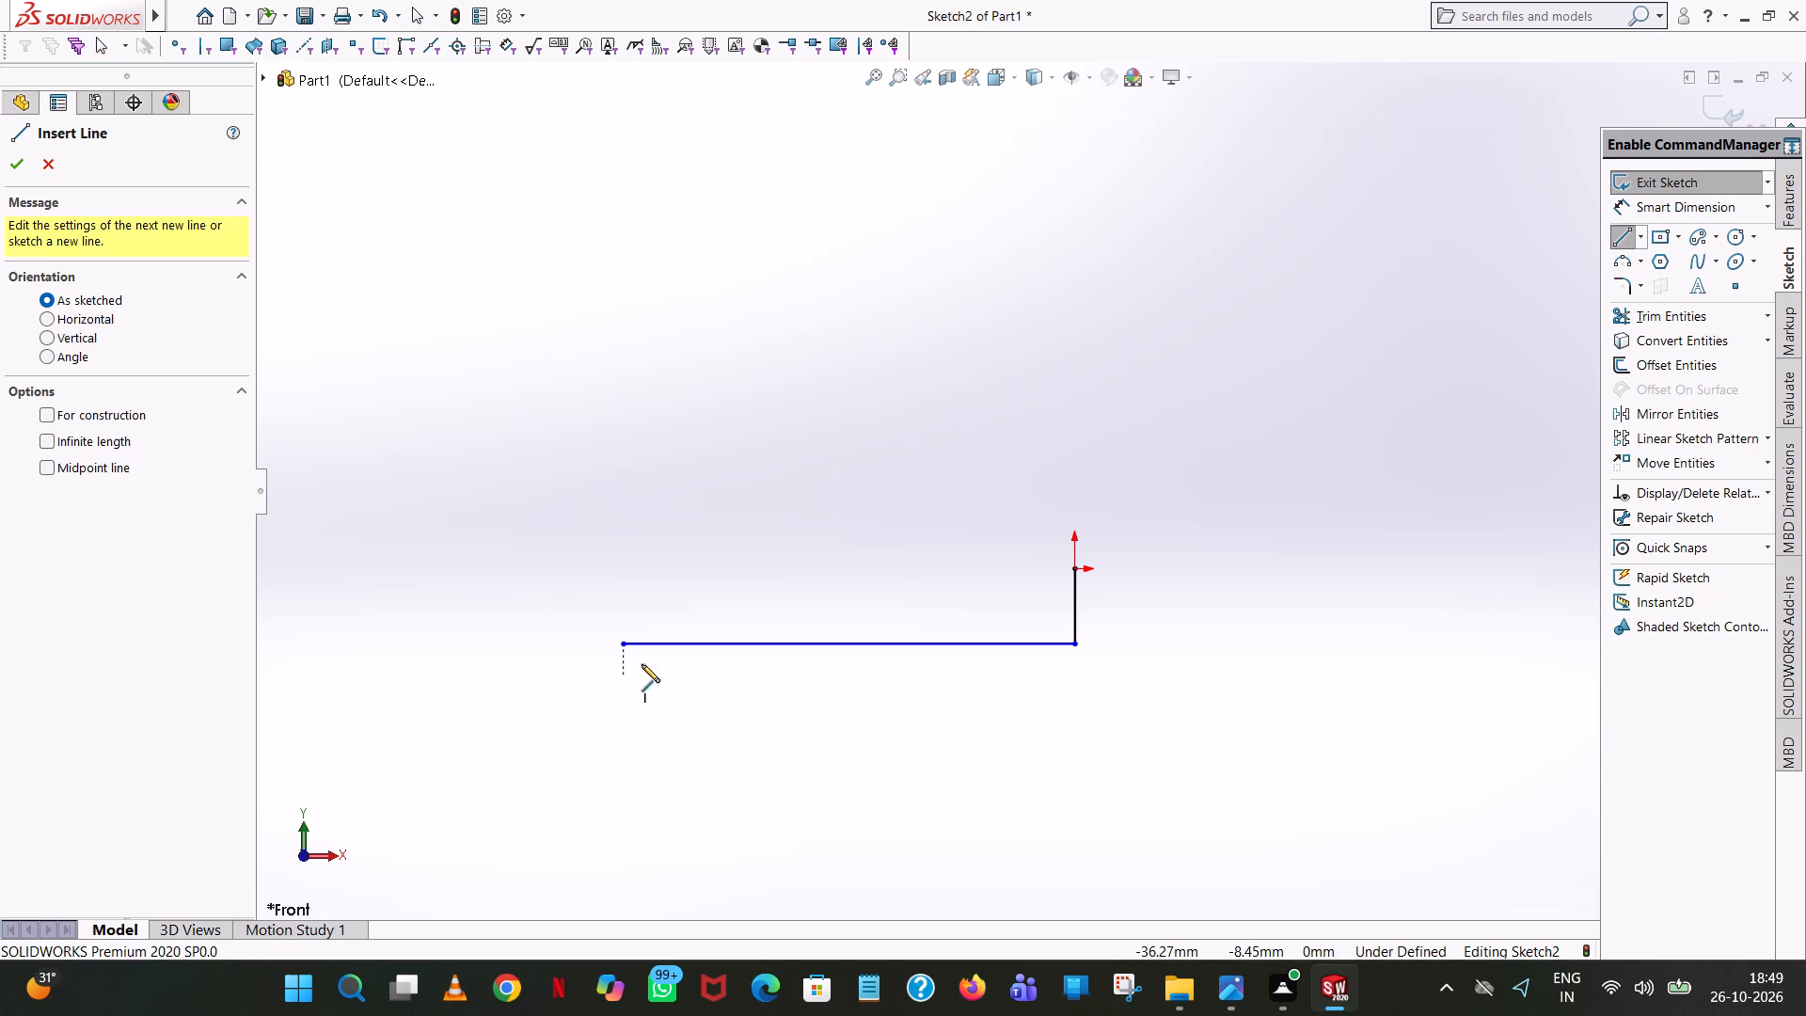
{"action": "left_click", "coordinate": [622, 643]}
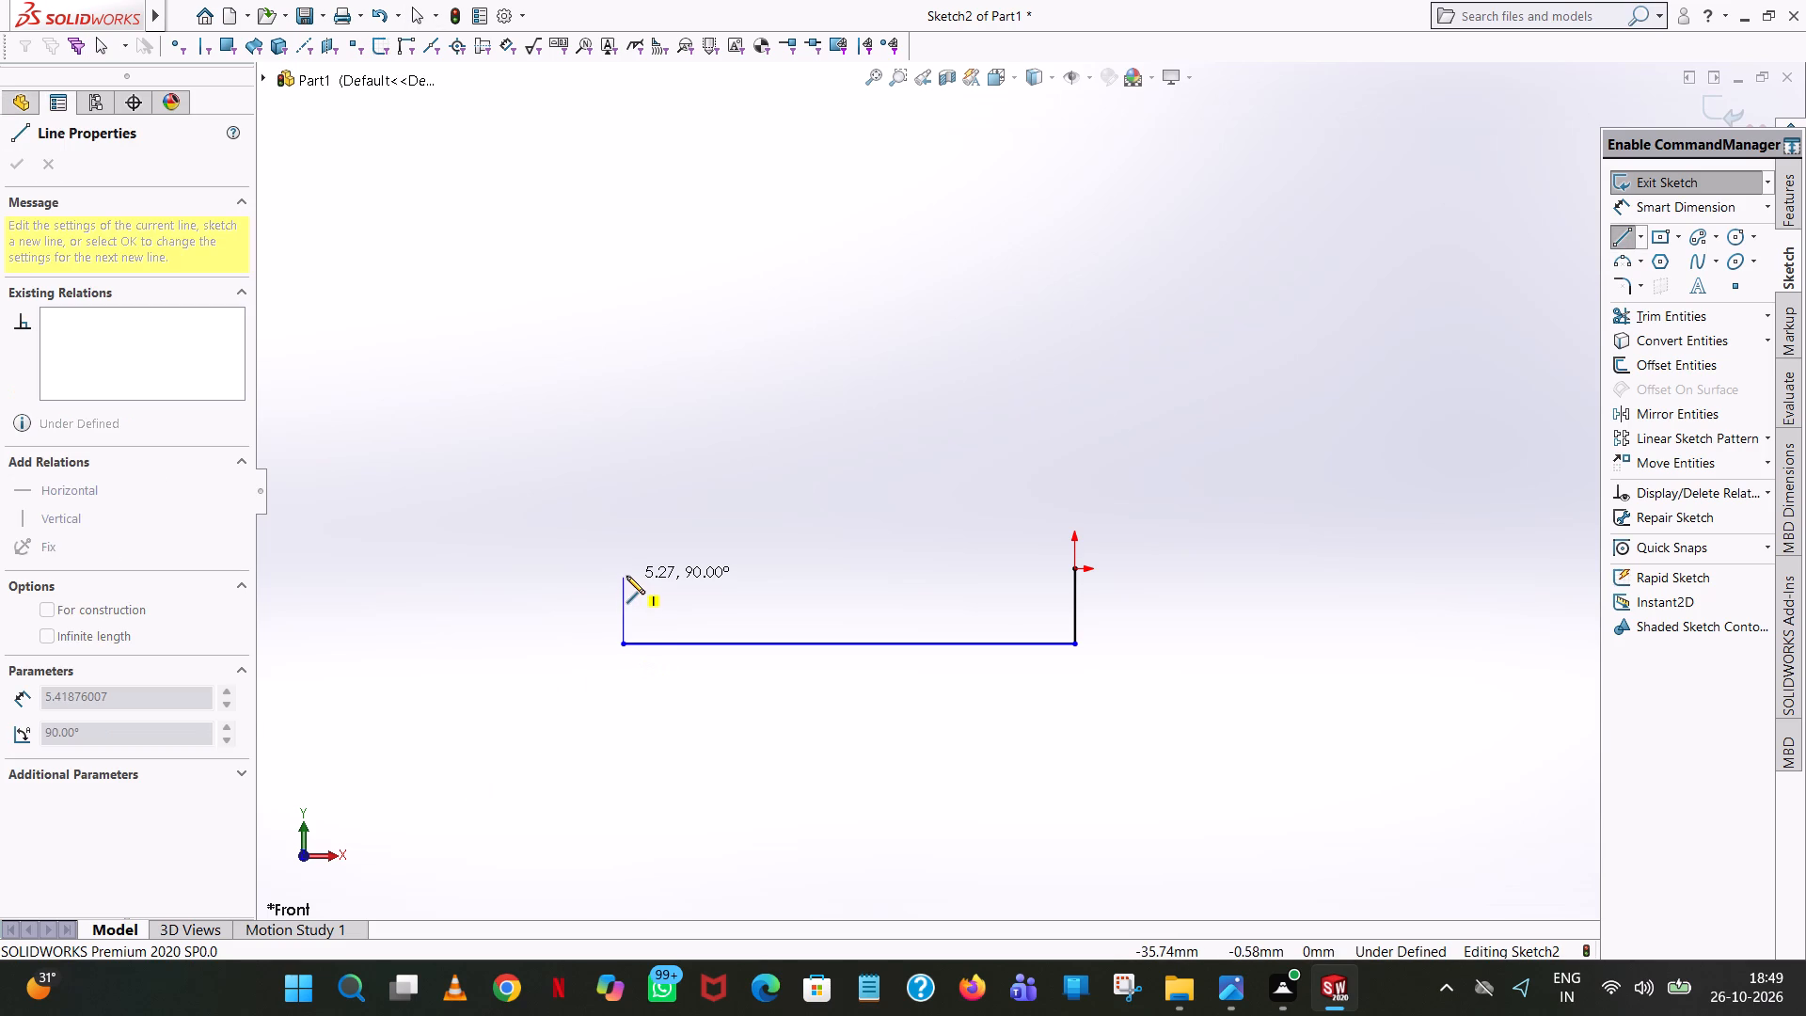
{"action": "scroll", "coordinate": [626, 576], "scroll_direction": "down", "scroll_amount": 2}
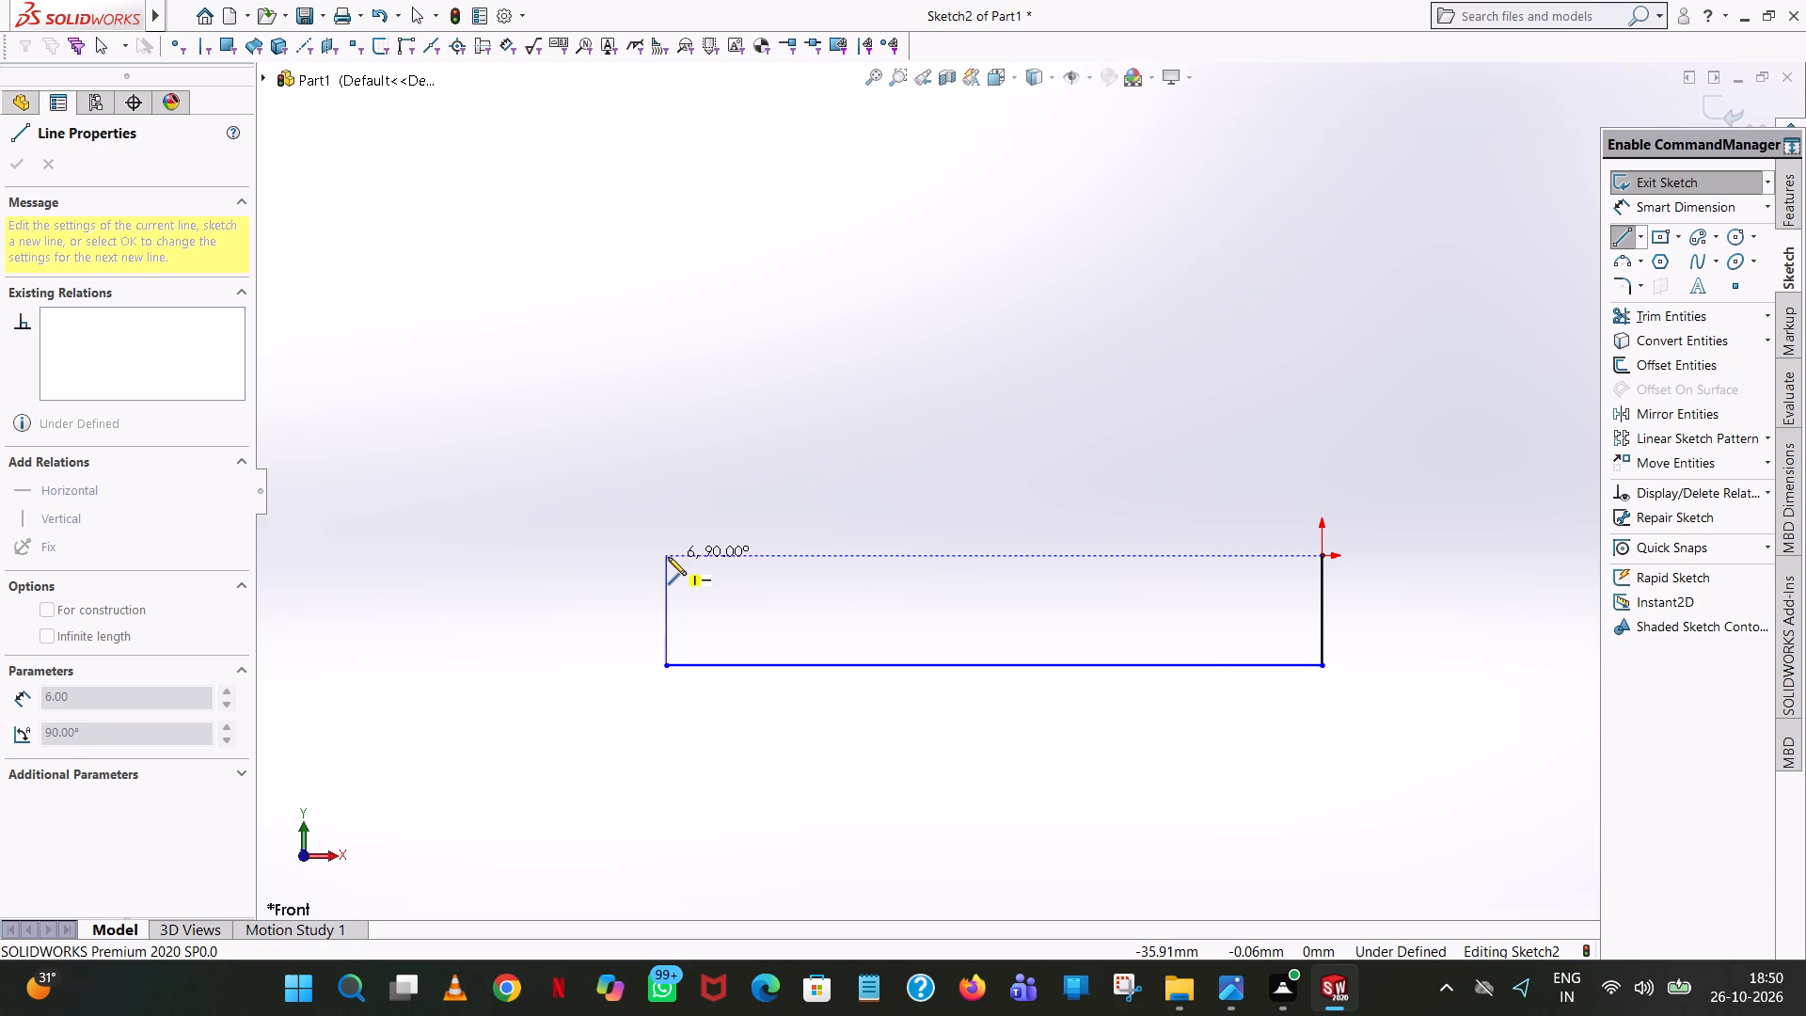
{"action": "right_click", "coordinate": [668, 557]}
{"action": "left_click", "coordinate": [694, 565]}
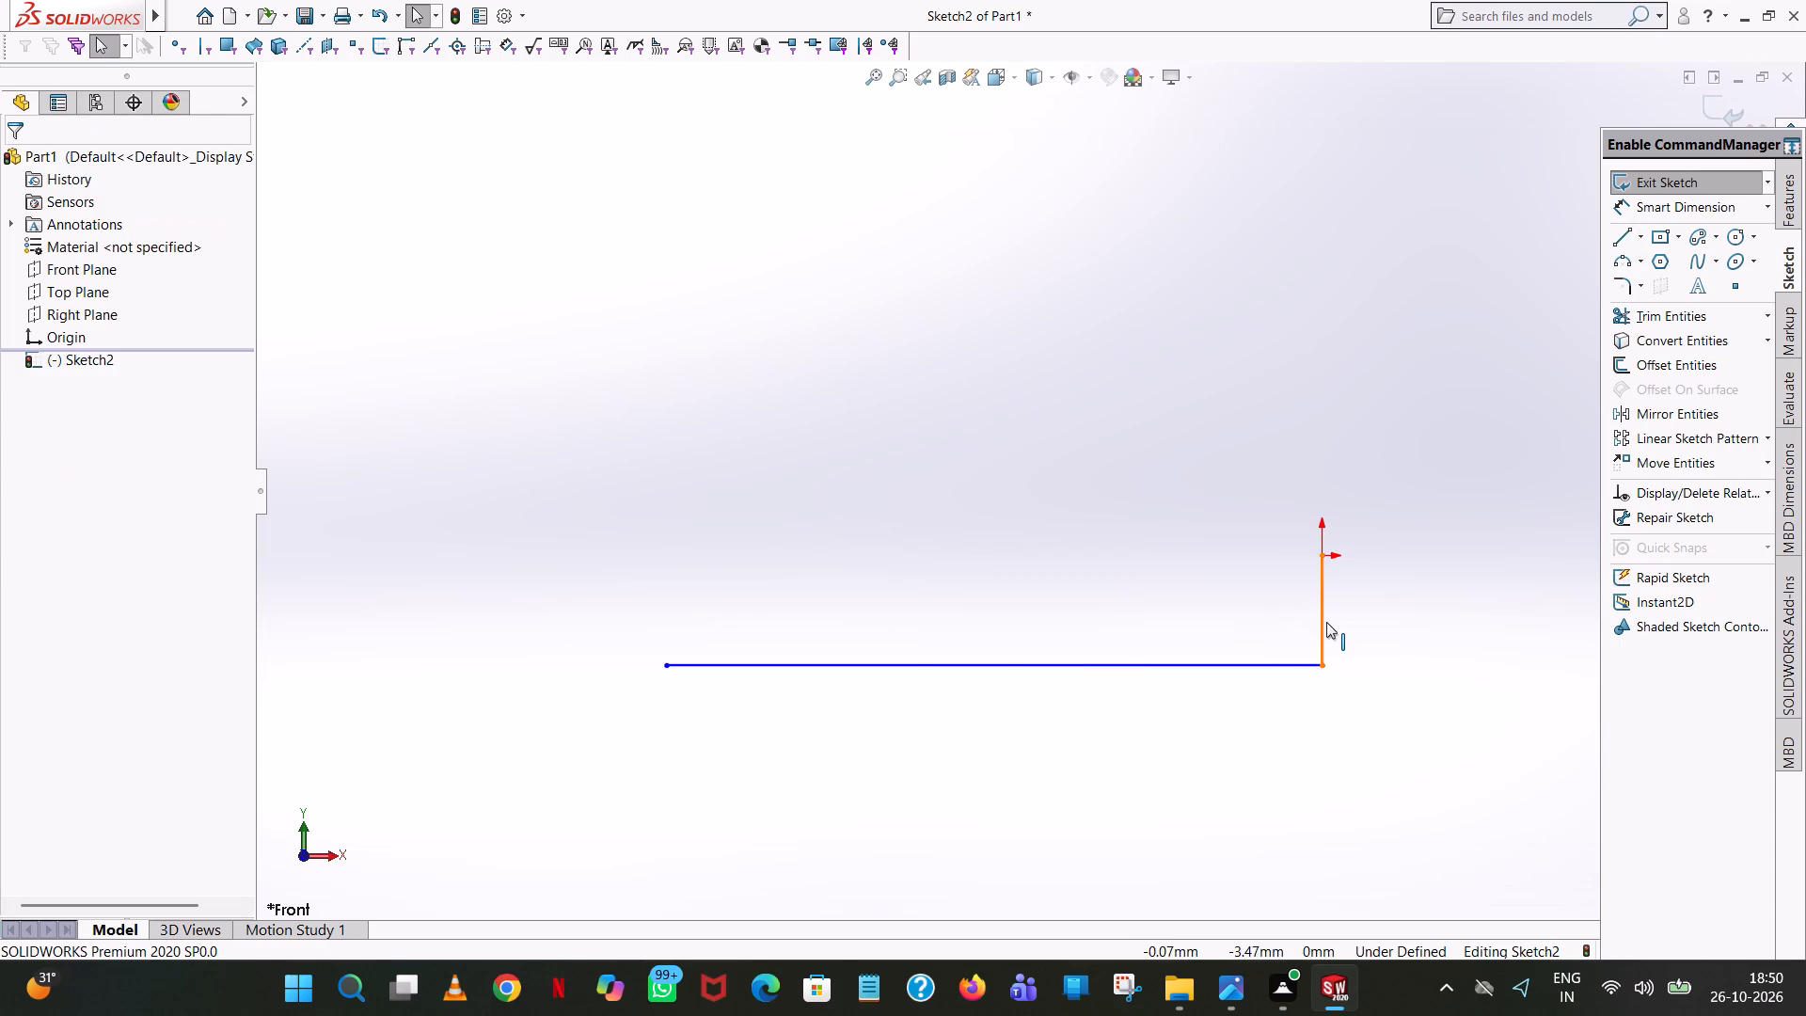
Set the length of the vertical line below the origin to 9 mm.
{"action": "left_click", "coordinate": [1326, 622]}
{"action": "key", "text": "9"}
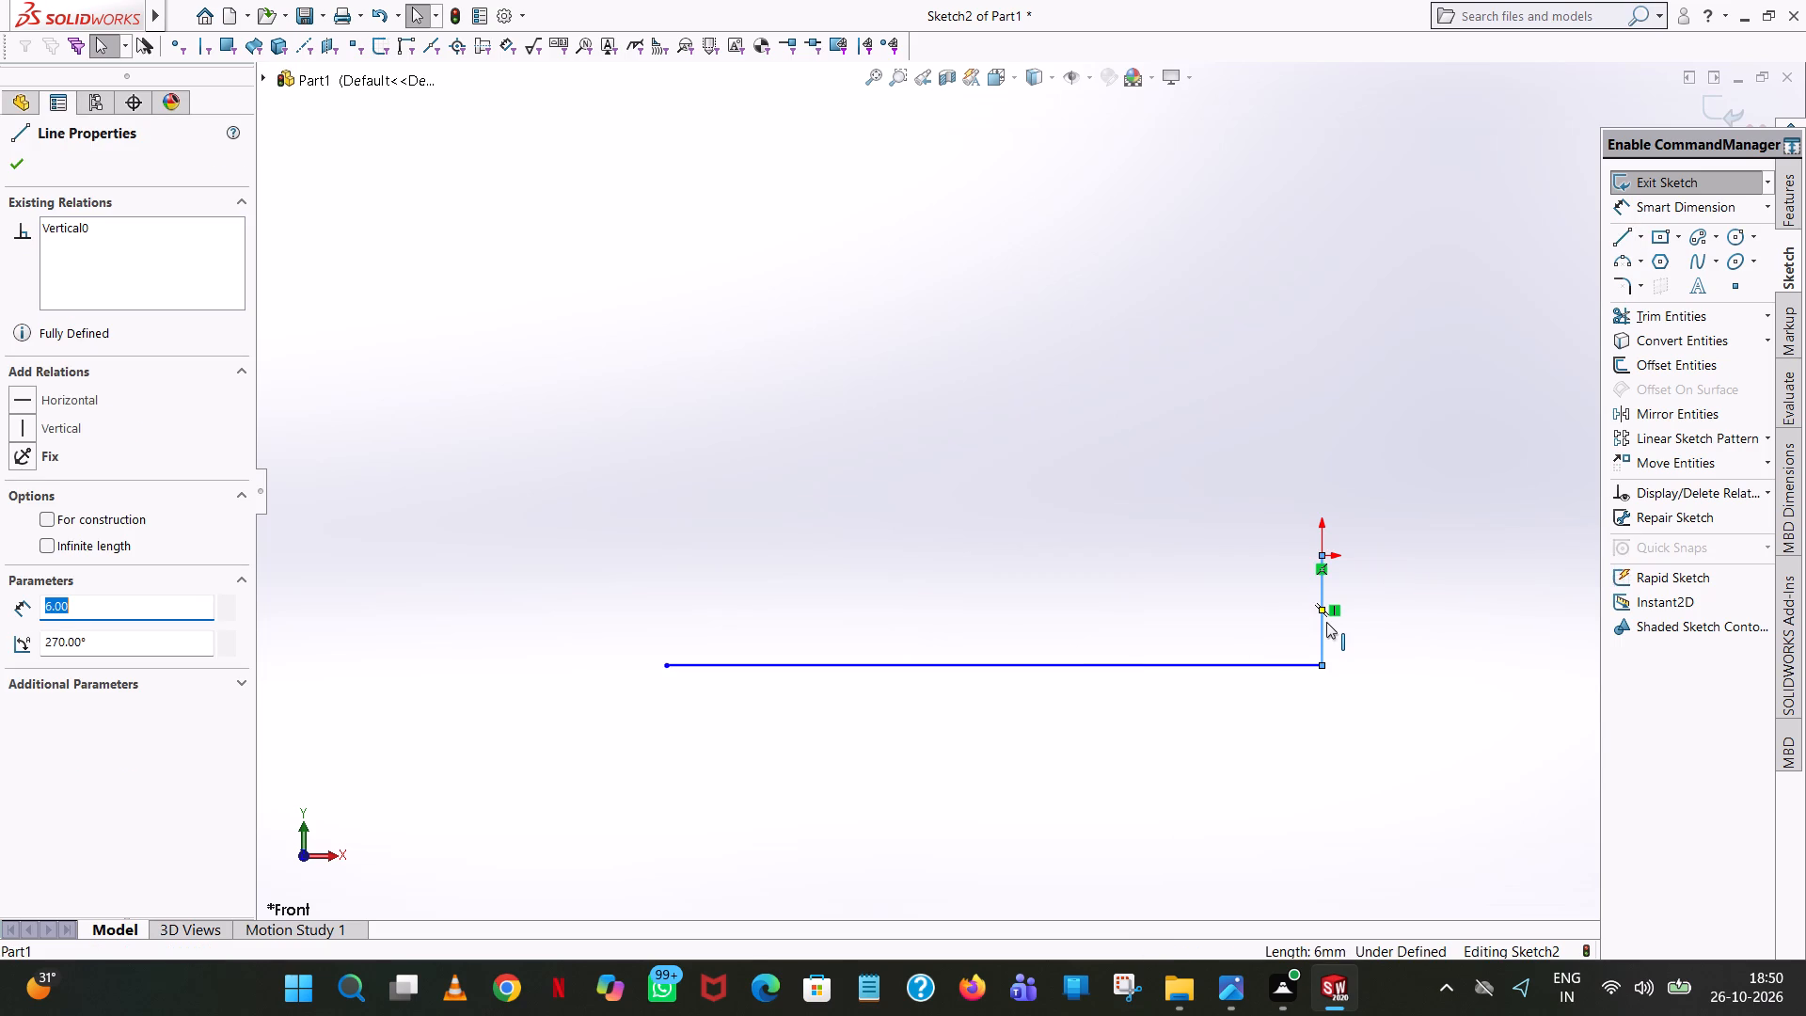
{"action": "key", "text": "Return"}
{"action": "left_click", "coordinate": [1106, 460]}
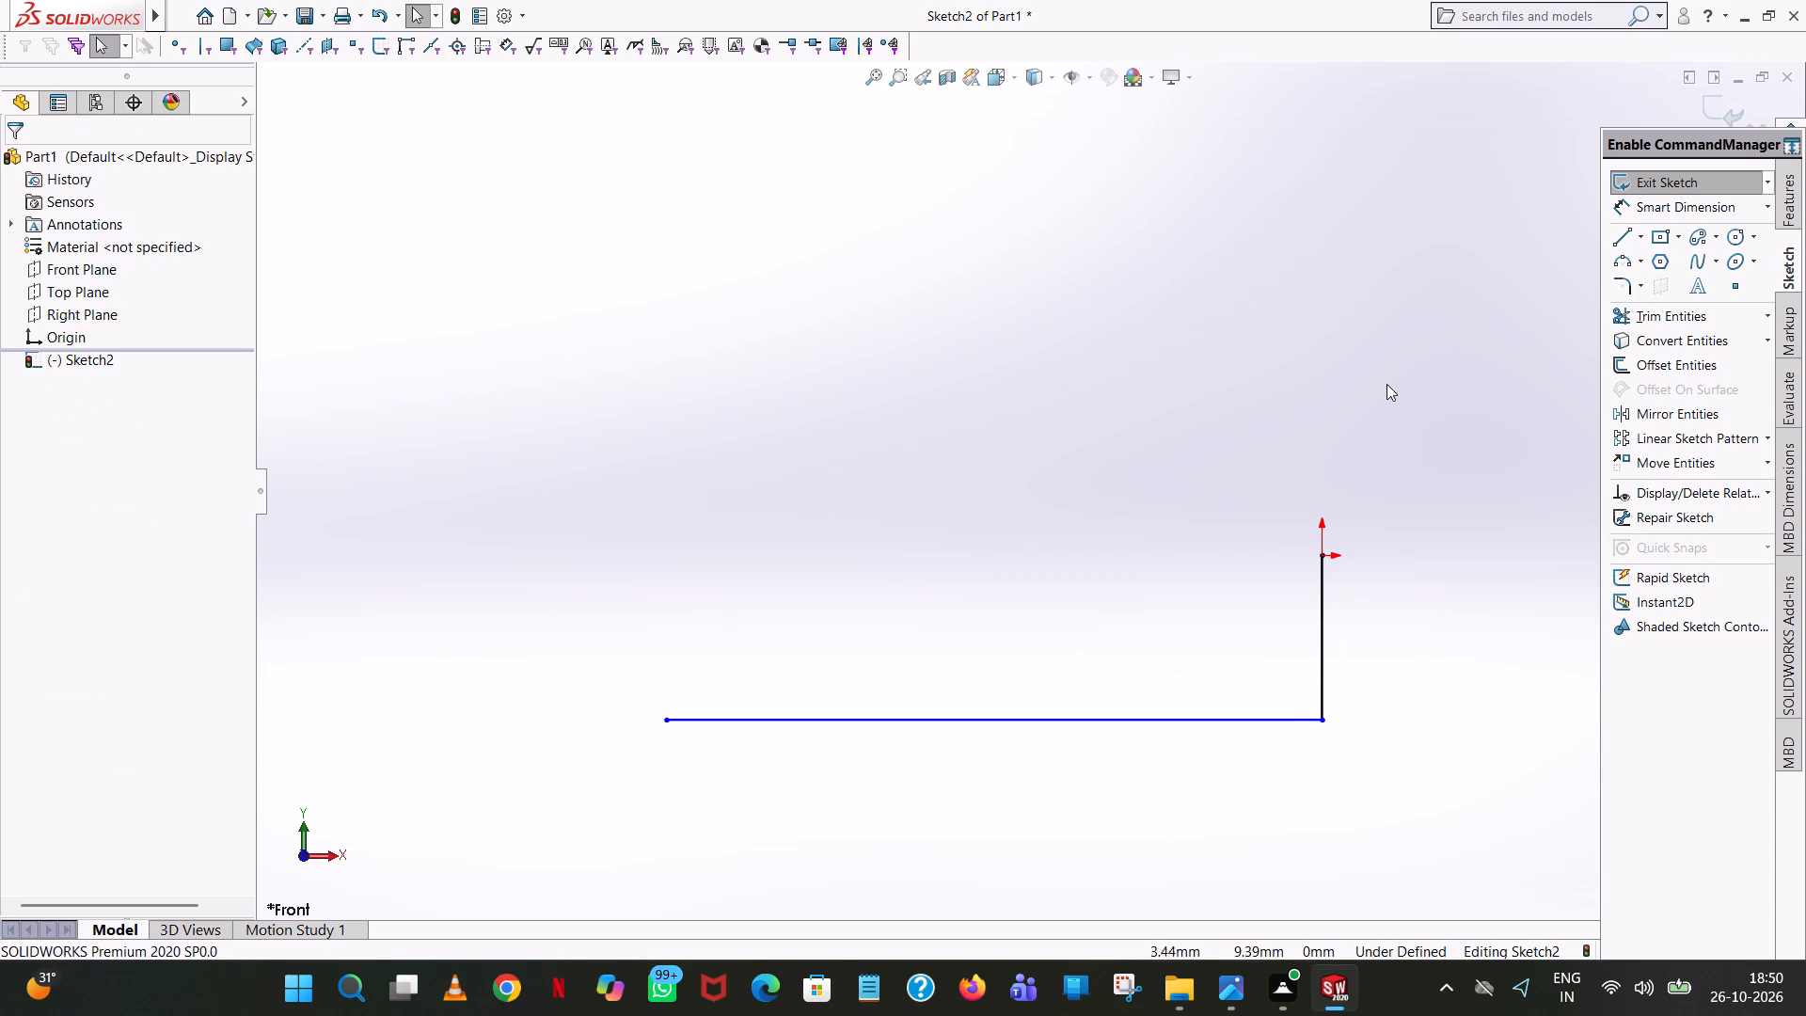
Draw a 6 mm vertical line up from the bottom line's free endpoint and a 9 mm horizontal line from its top toward positive X.
{"action": "left_click", "coordinate": [1615, 237]}
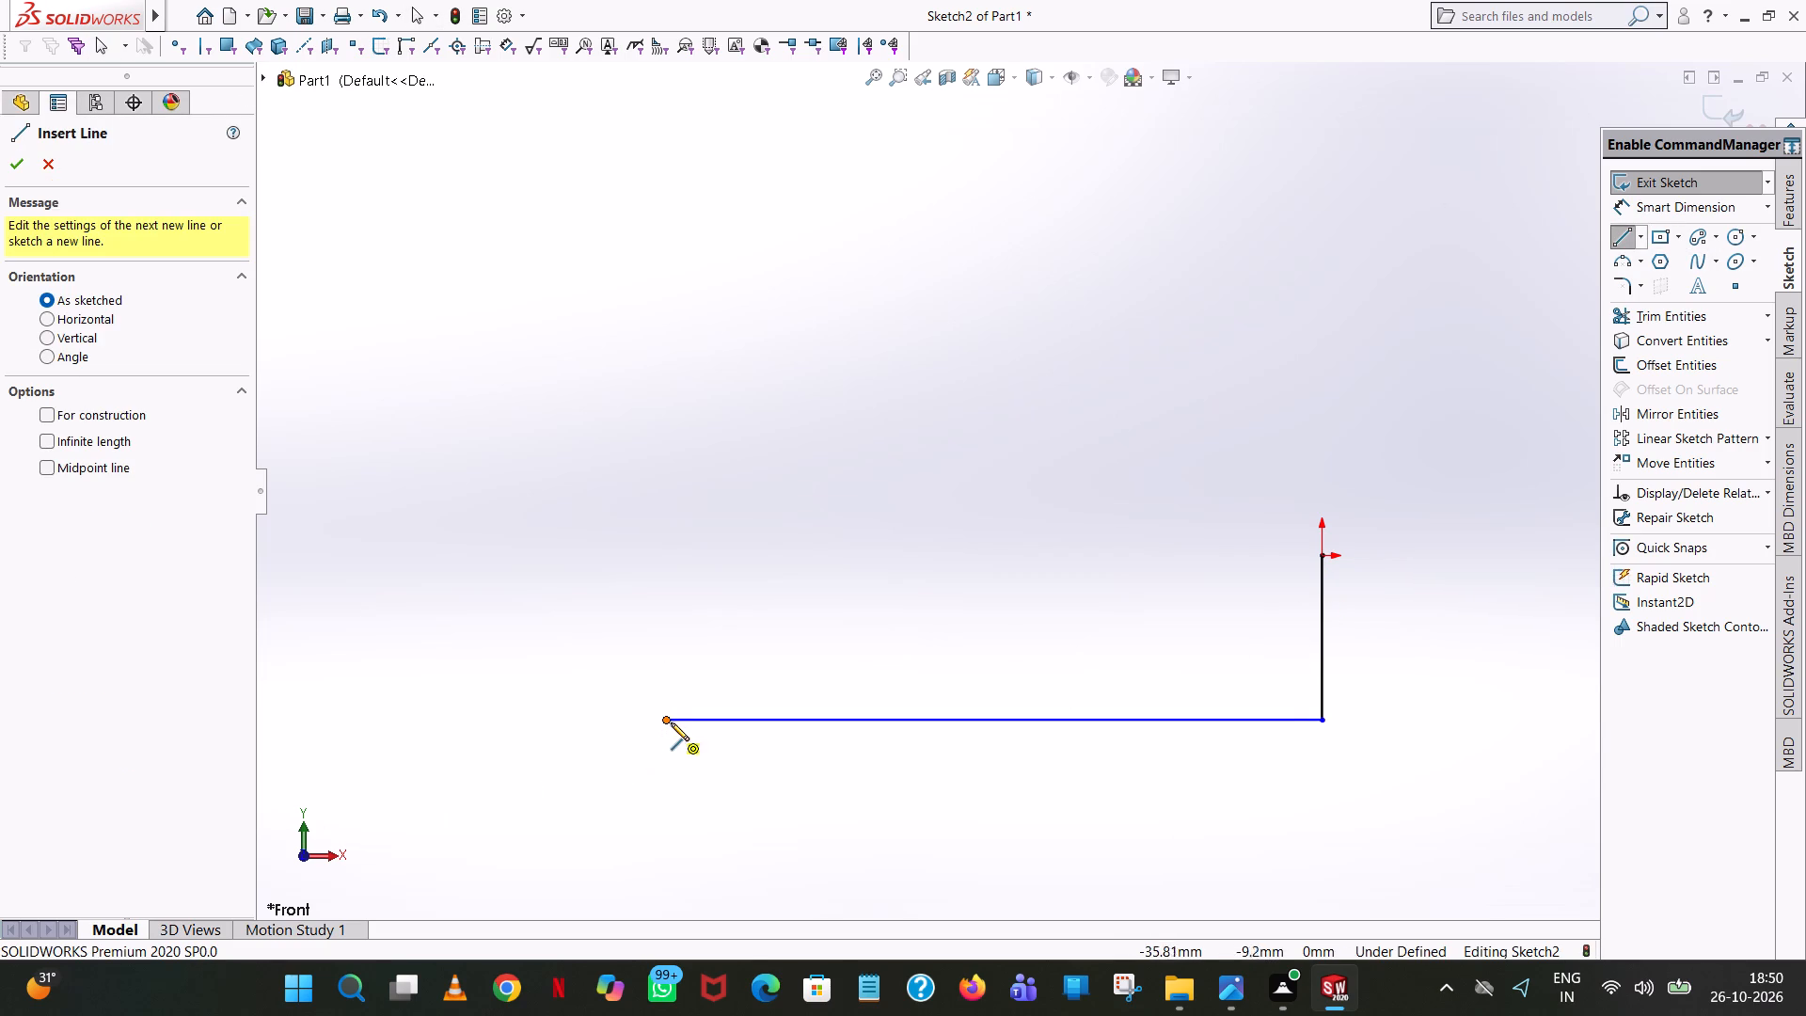
{"action": "left_click", "coordinate": [671, 722]}
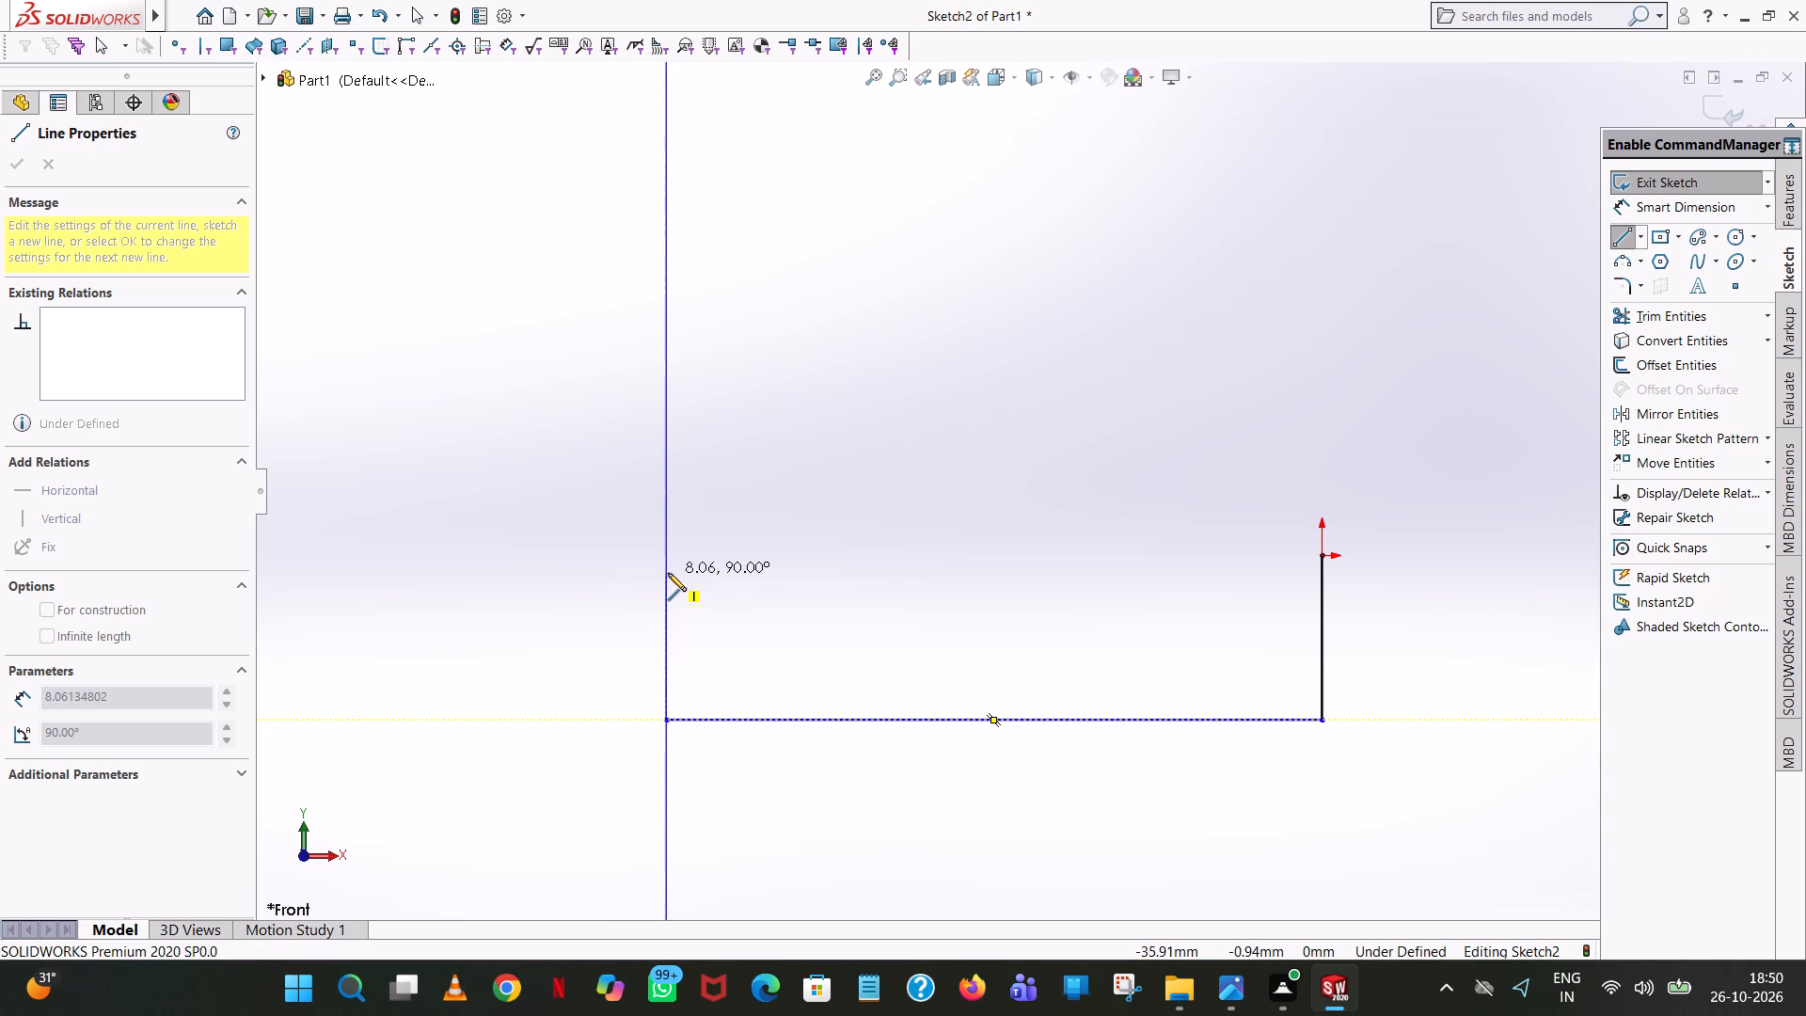
{"action": "left_click", "coordinate": [668, 573]}
{"action": "key", "text": "6"}
{"action": "key", "text": "Return"}
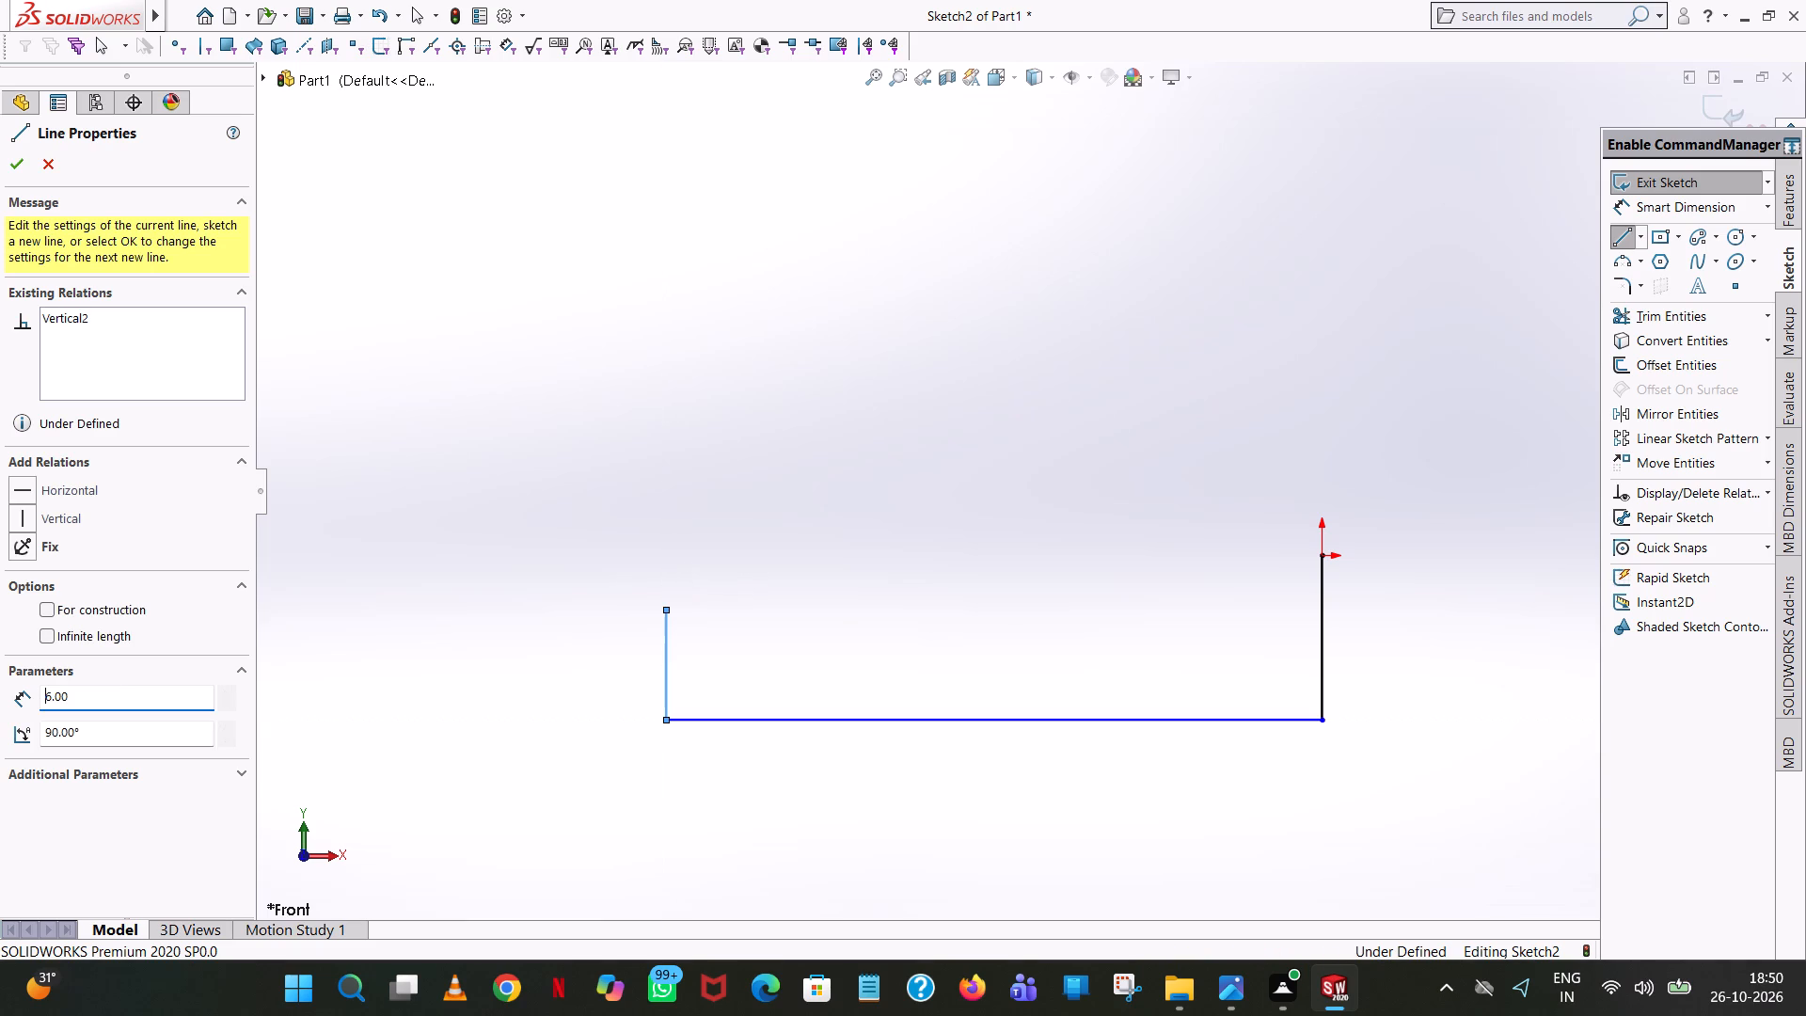
{"action": "left_click", "coordinate": [927, 608]}
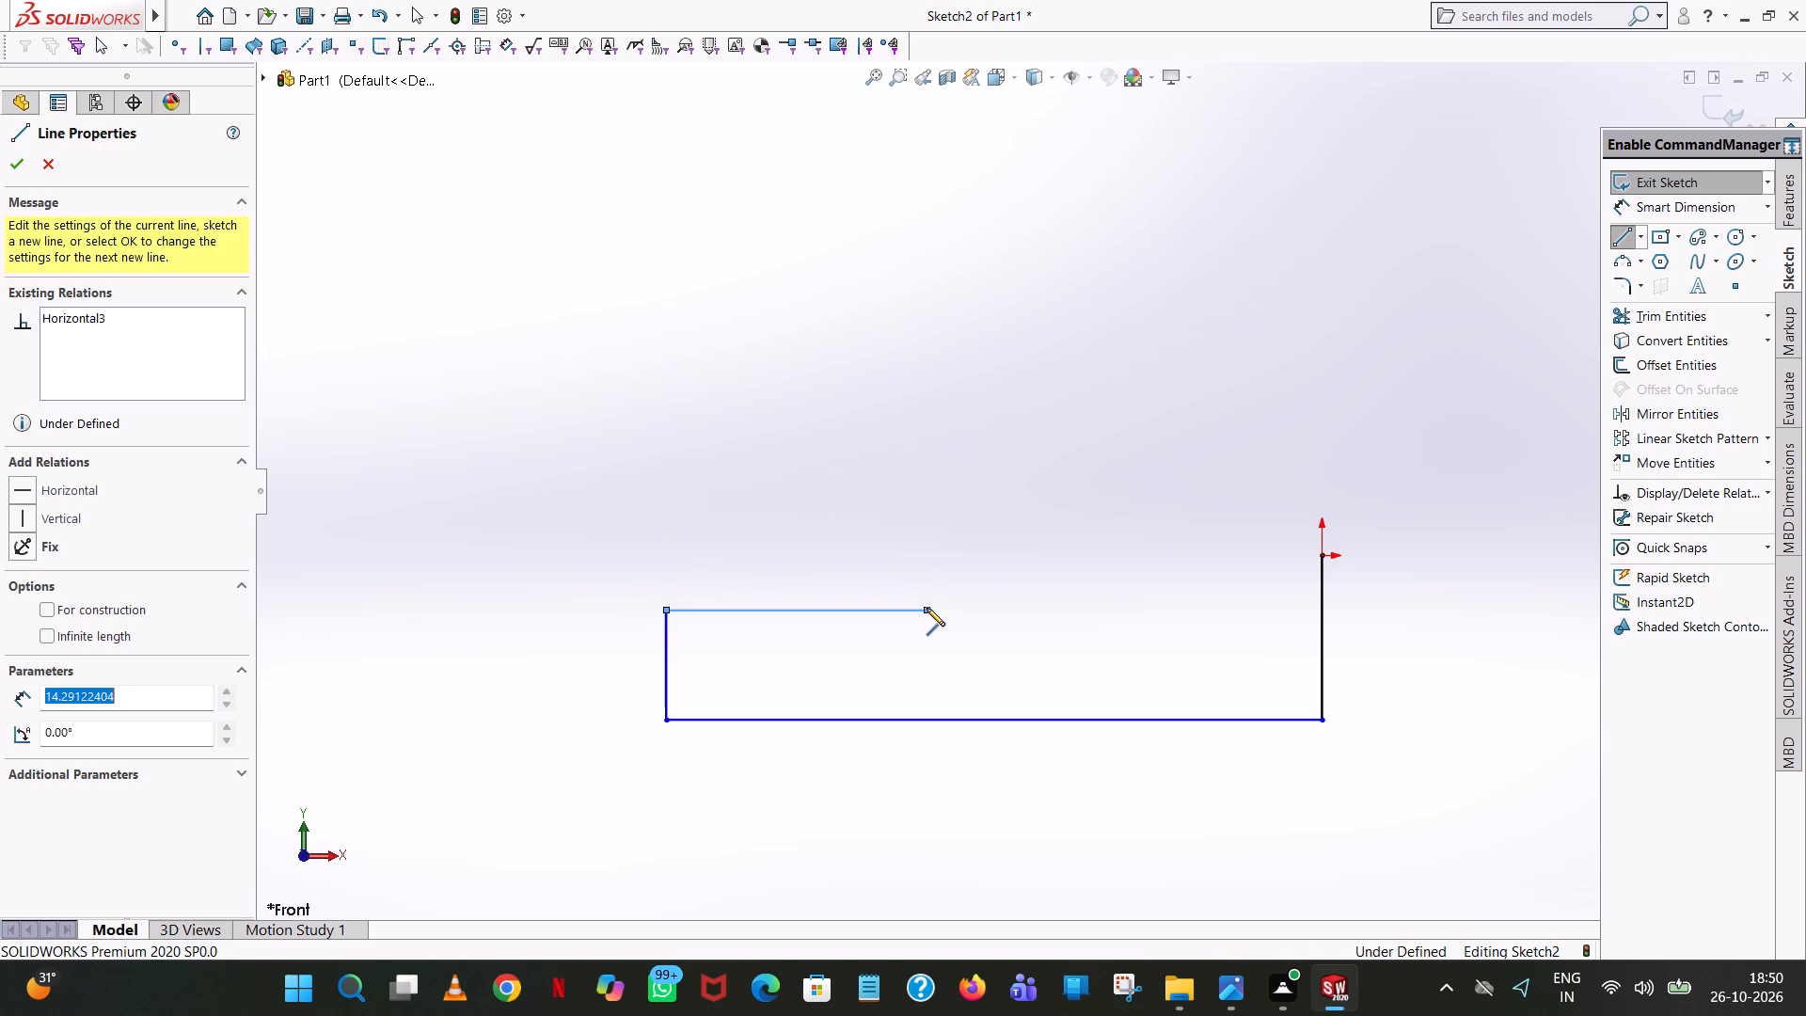
{"action": "key", "text": "9"}
{"action": "key", "text": "Return"}
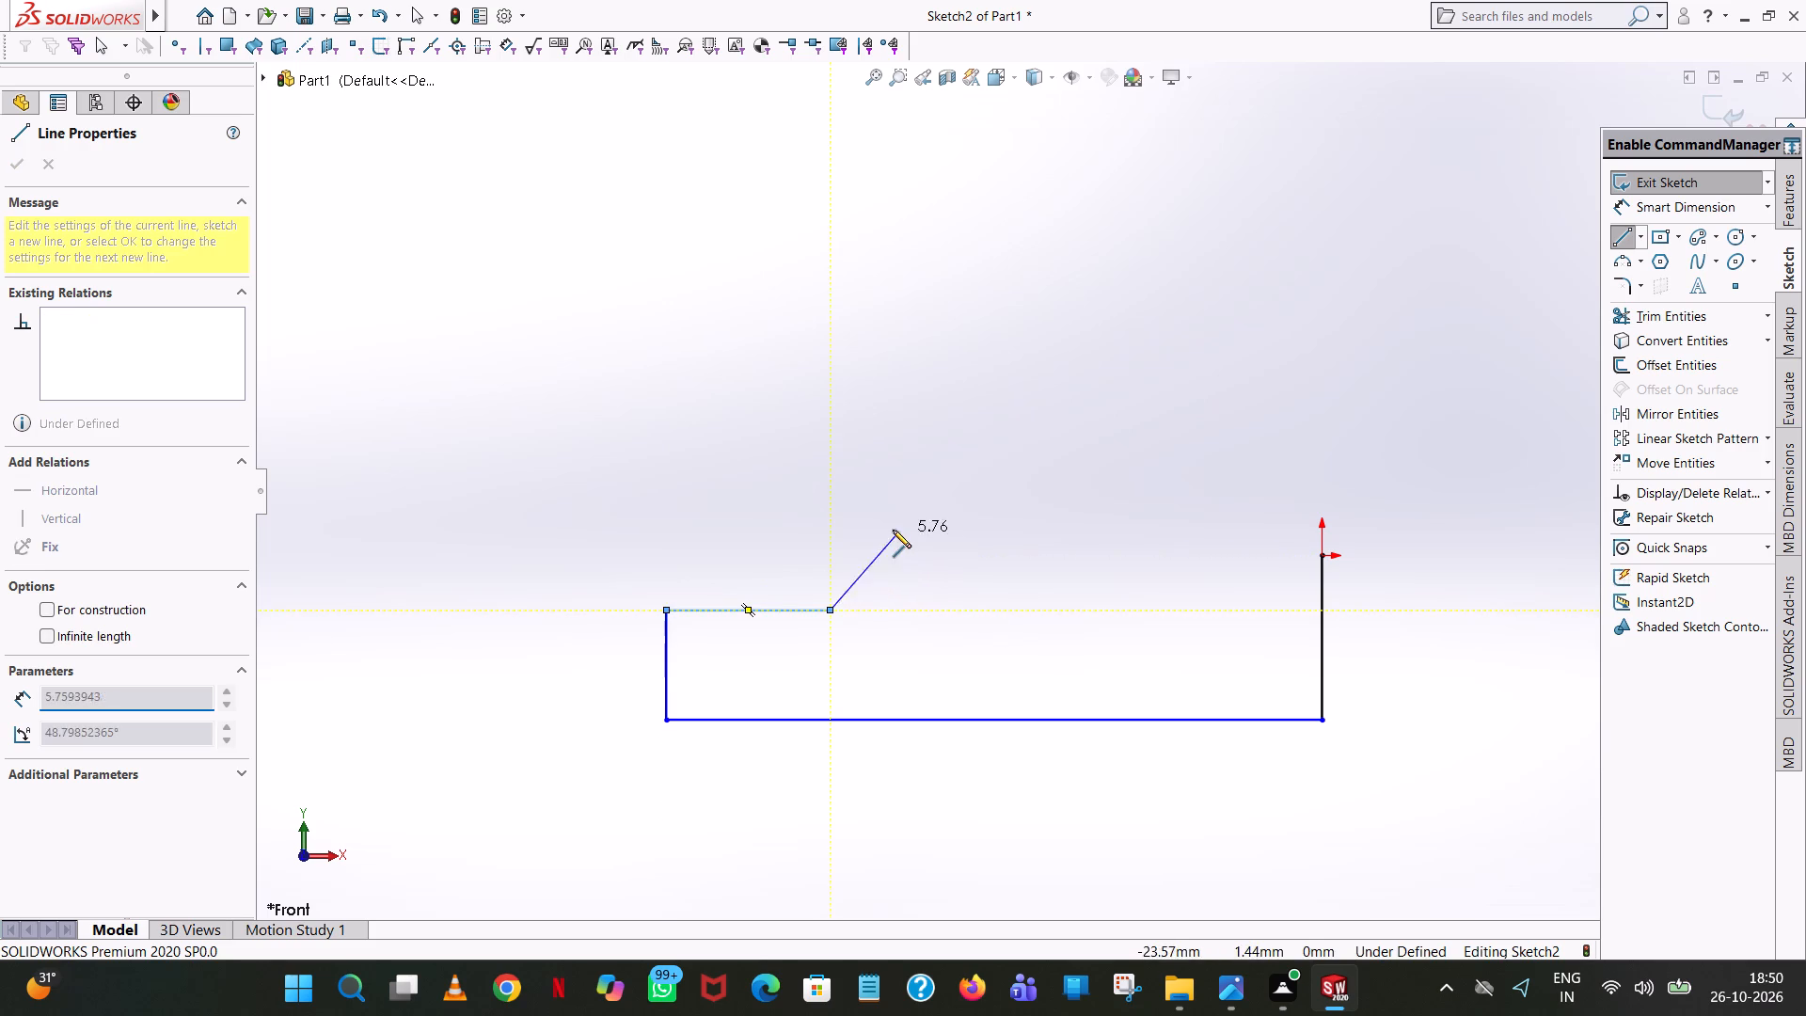
Close the stepped profile with a short vertical line up to the origin's level and a 27 mm horizontal line ending at the origin.
{"action": "left_click", "coordinate": [831, 555]}
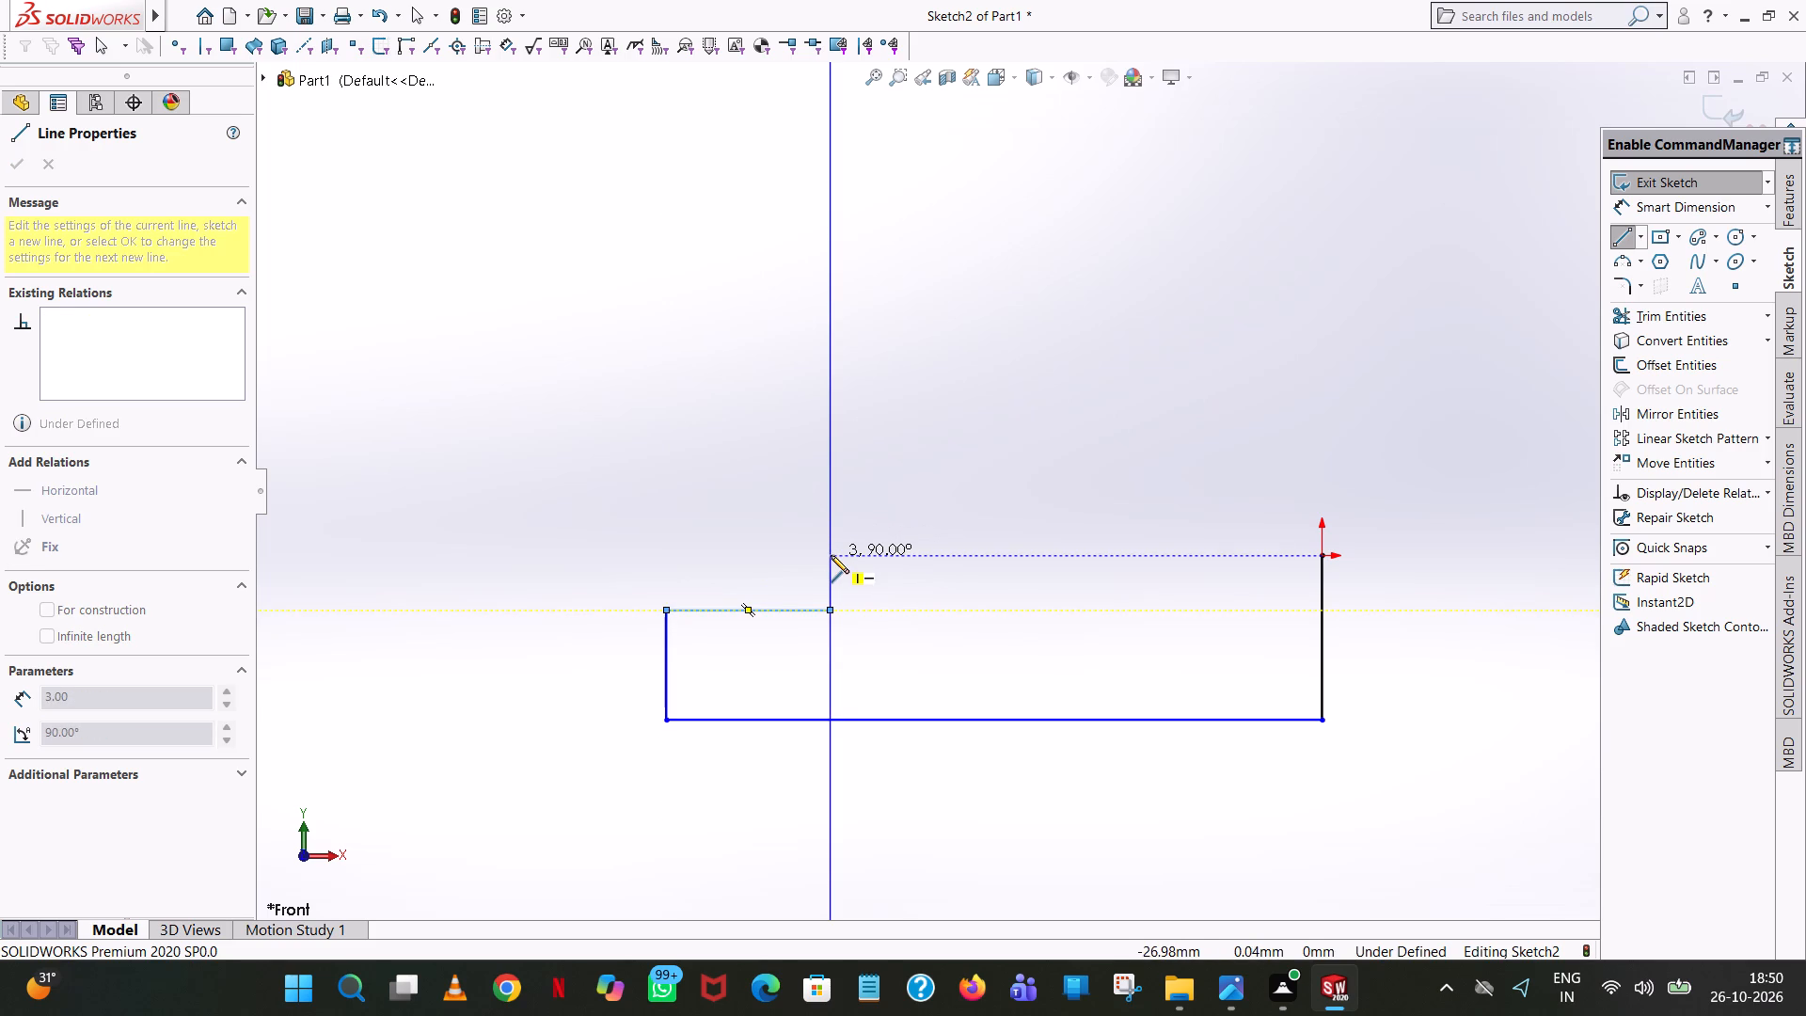
{"action": "left_click", "coordinate": [1323, 558]}
{"action": "right_click", "coordinate": [1323, 558]}
{"action": "left_click", "coordinate": [1368, 567]}
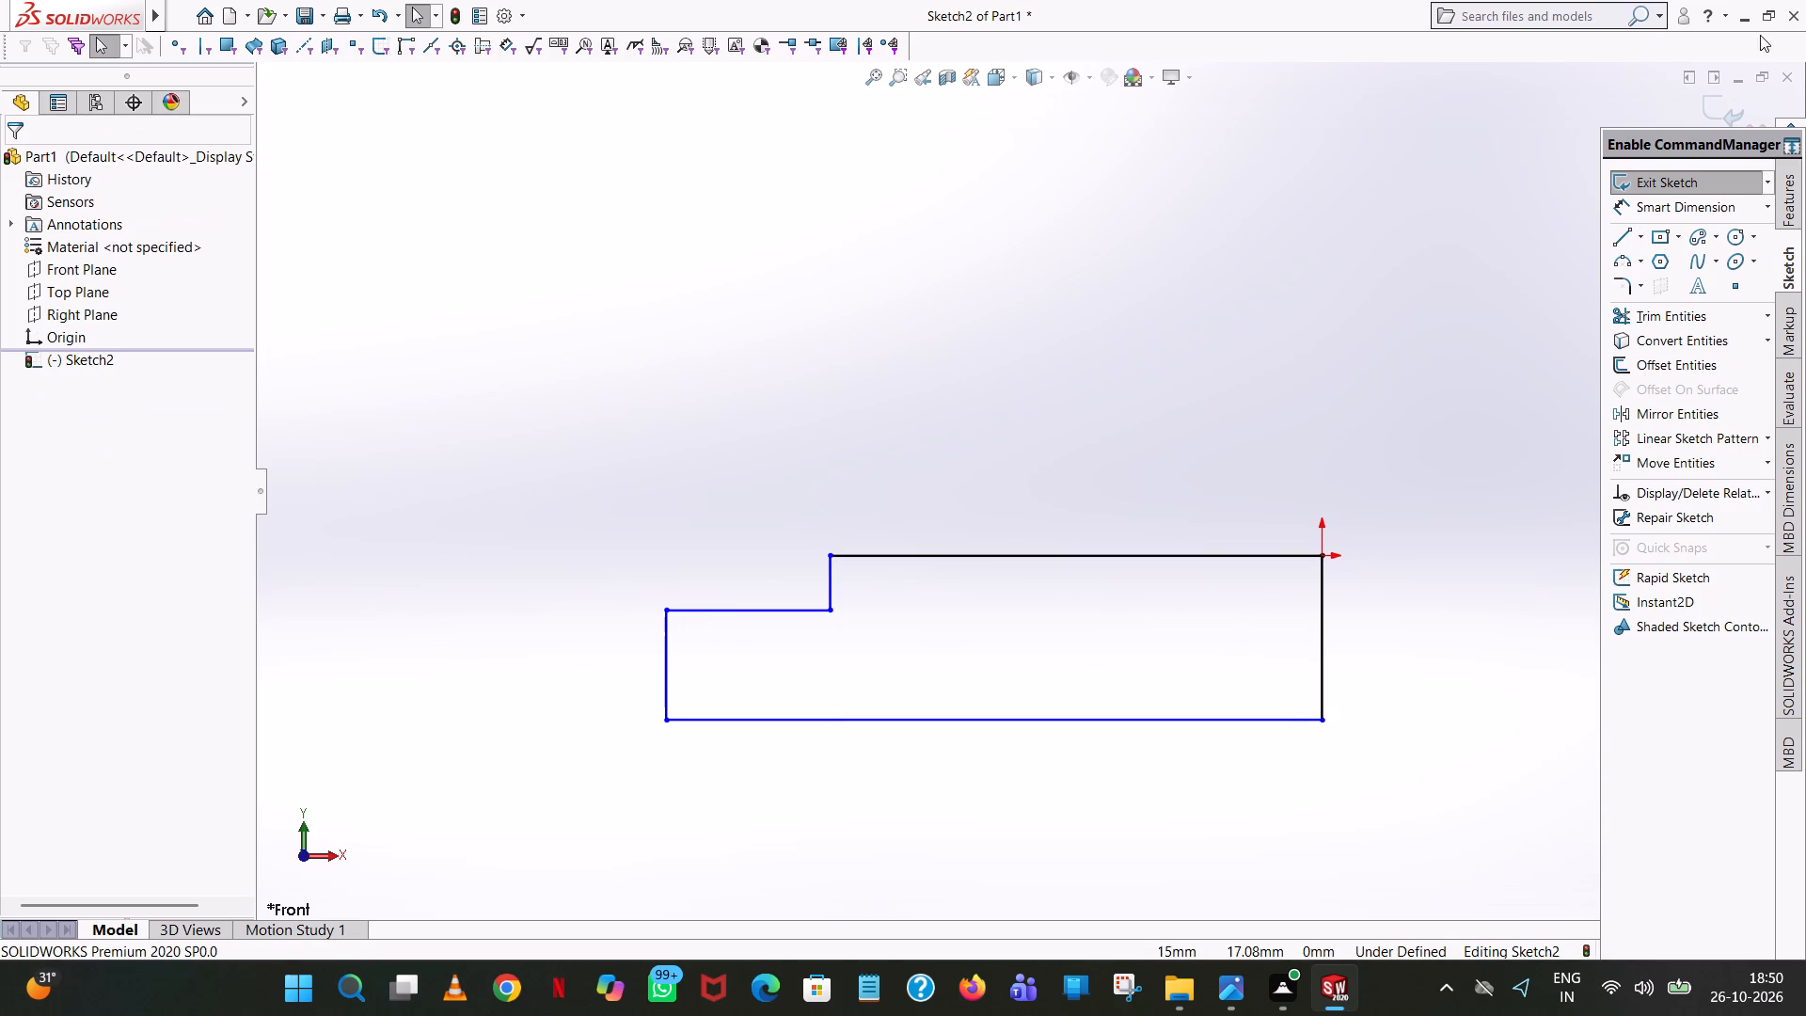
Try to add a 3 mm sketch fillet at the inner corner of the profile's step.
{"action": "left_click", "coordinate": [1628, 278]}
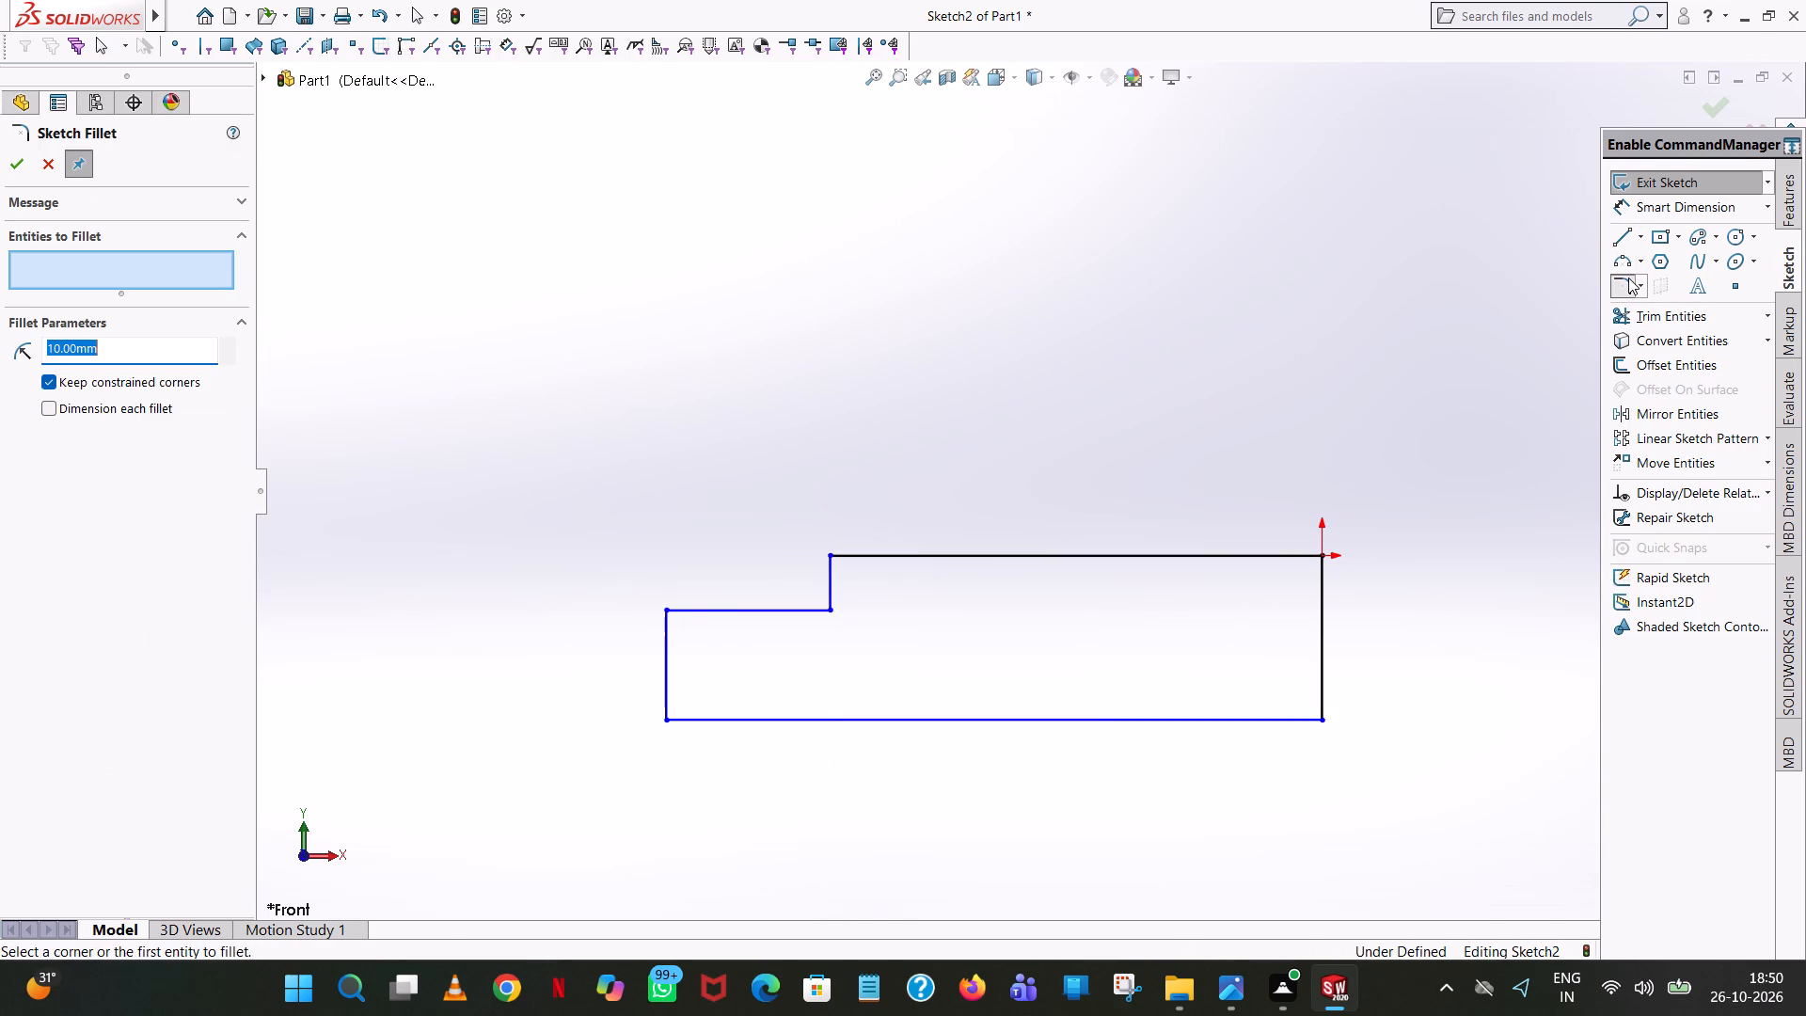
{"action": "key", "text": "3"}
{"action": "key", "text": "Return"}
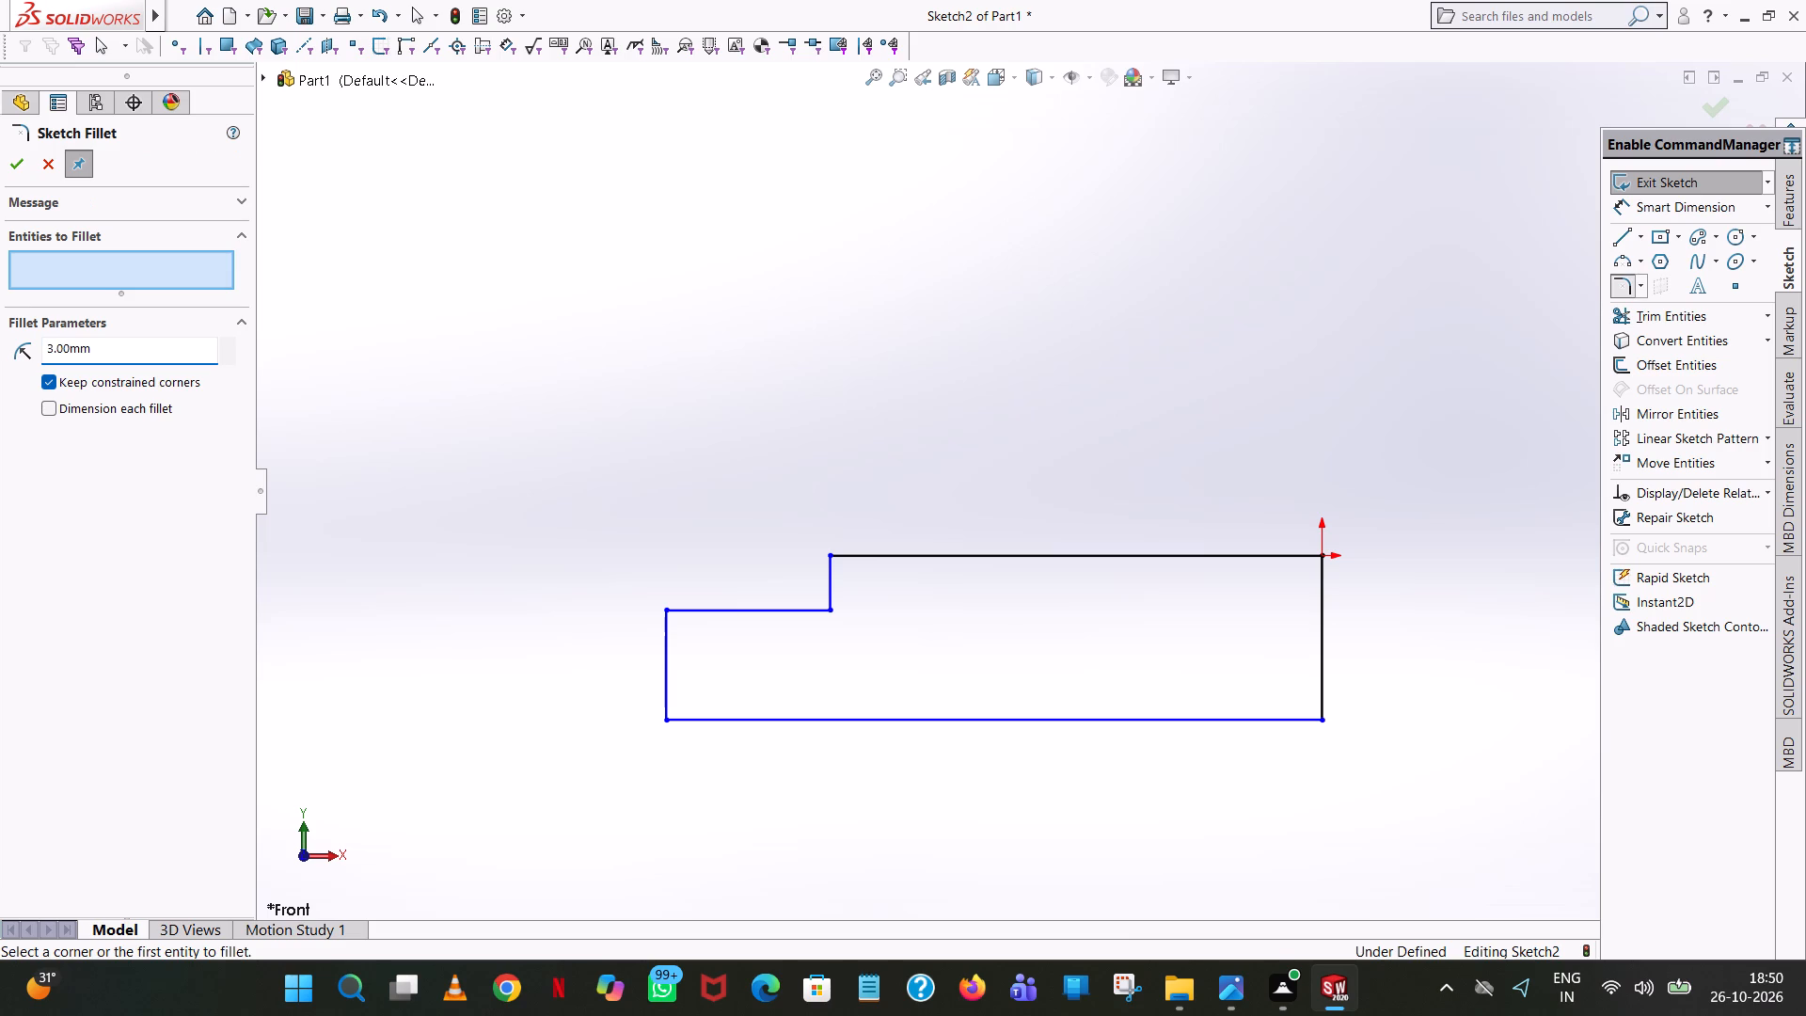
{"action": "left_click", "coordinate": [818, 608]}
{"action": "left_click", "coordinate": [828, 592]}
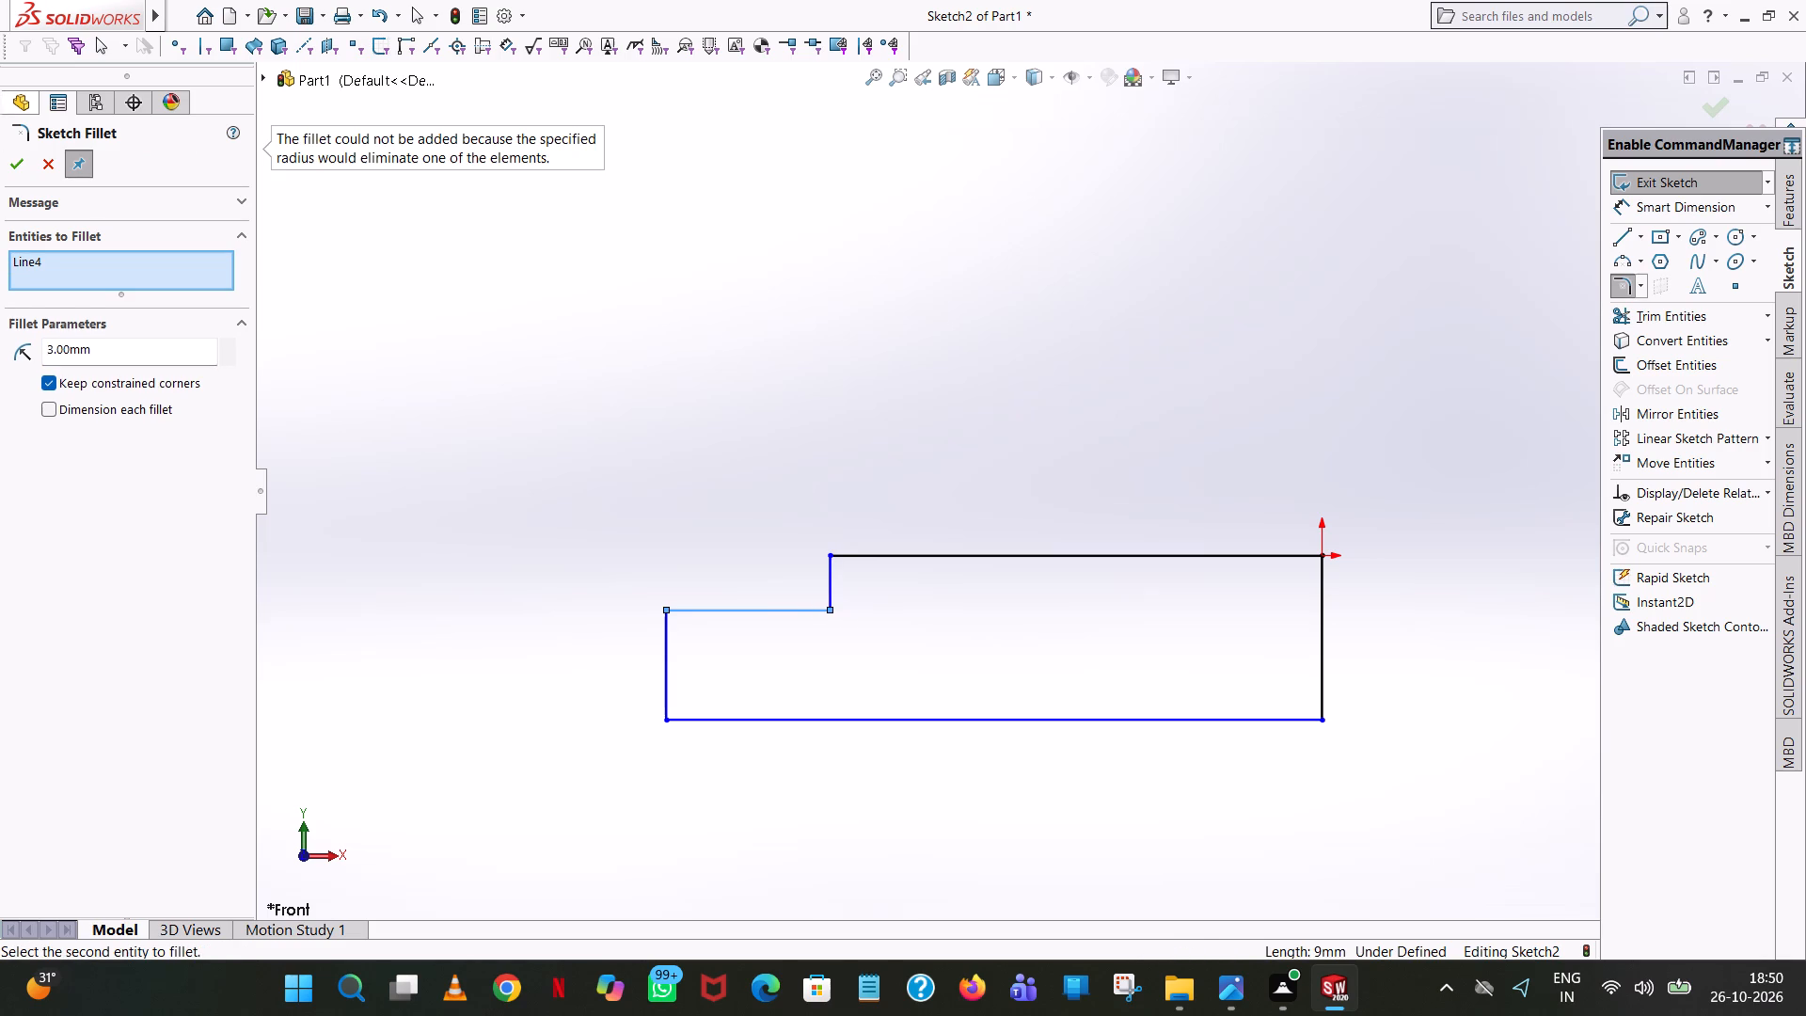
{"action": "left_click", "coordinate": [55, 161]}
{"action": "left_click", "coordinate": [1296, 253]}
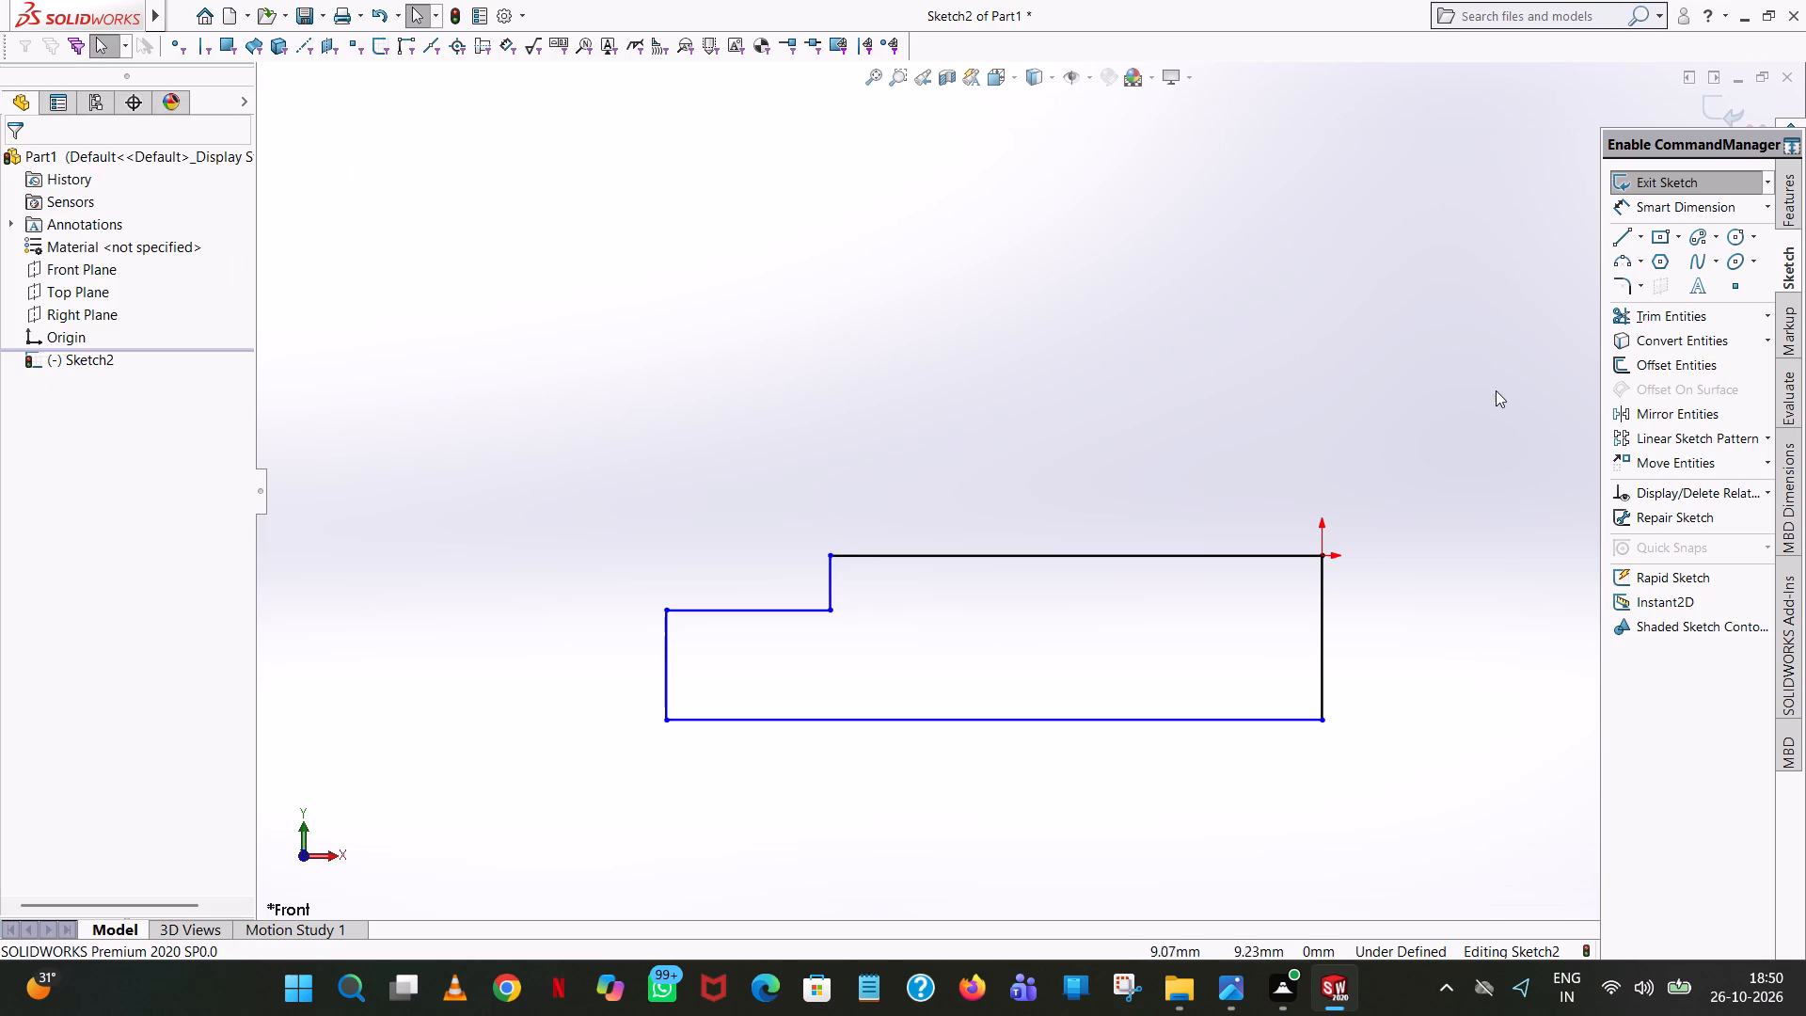
Dimension the profile's full height beside the origin edge and, below the profile, the horizontal length of its taller section.
{"action": "left_click", "coordinate": [1665, 204]}
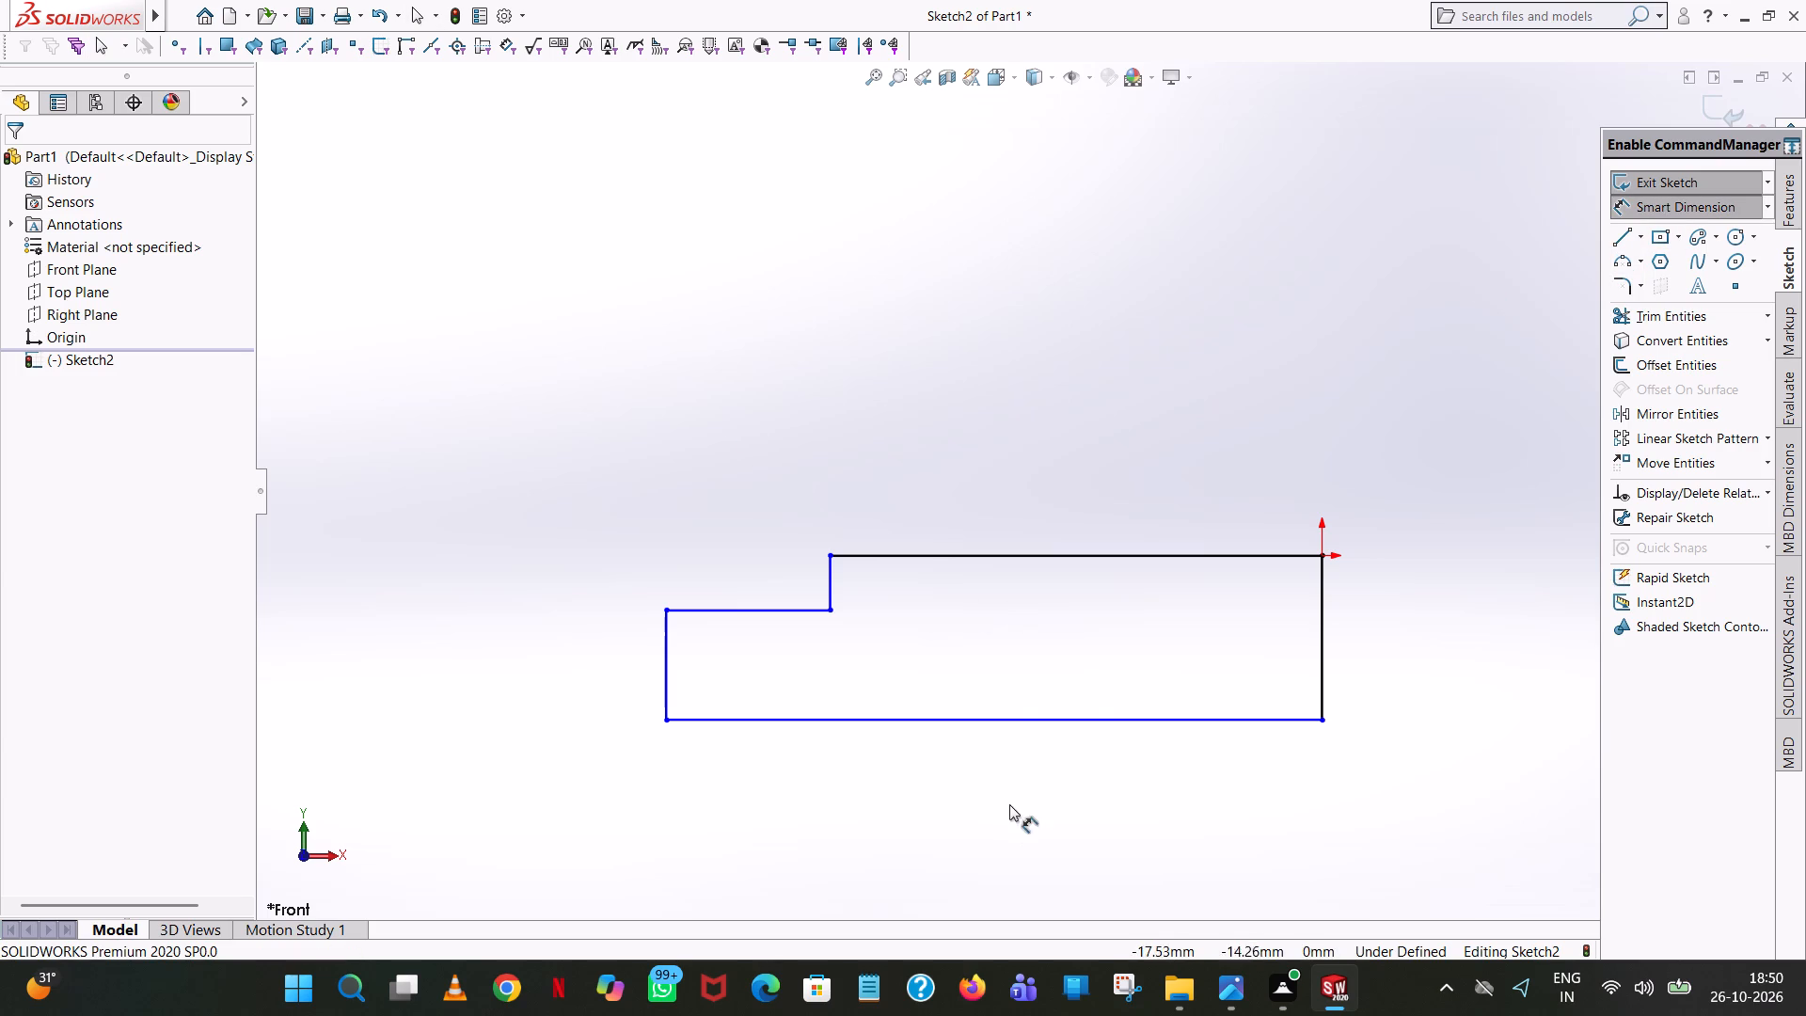
{"action": "left_click", "coordinate": [1072, 720]}
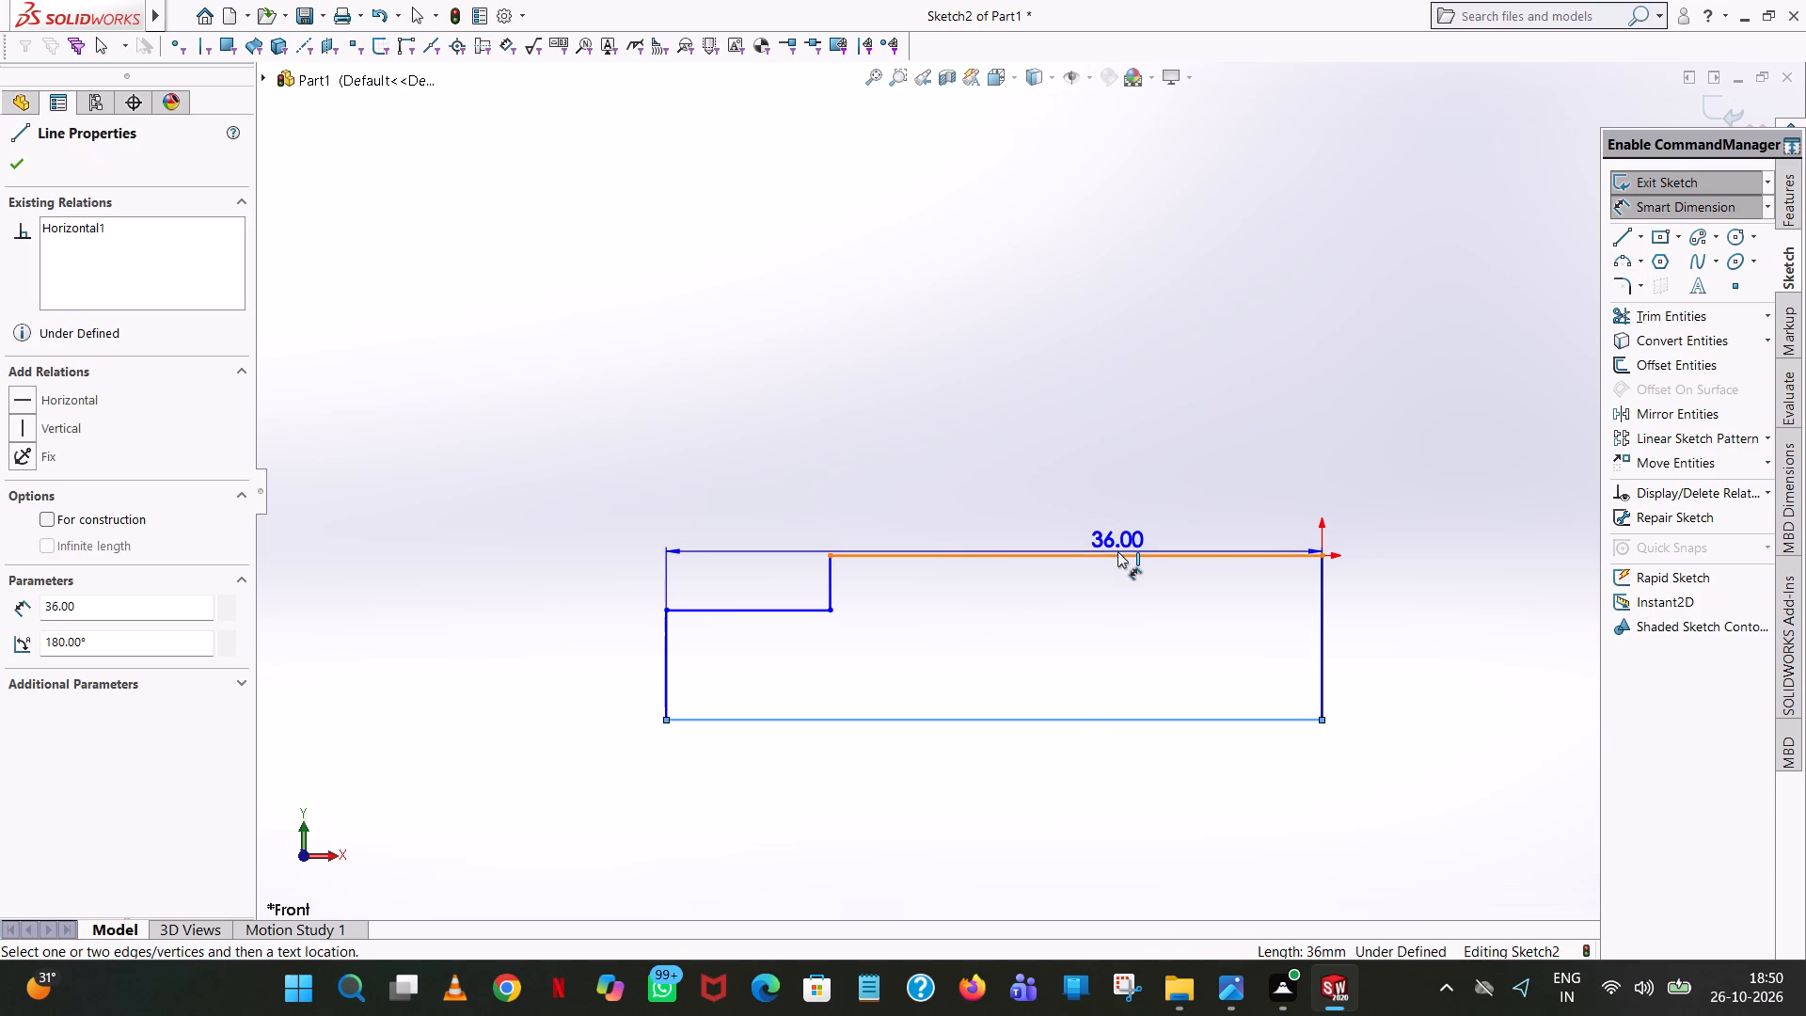
{"action": "left_click", "coordinate": [1117, 551]}
{"action": "left_click", "coordinate": [1499, 571]}
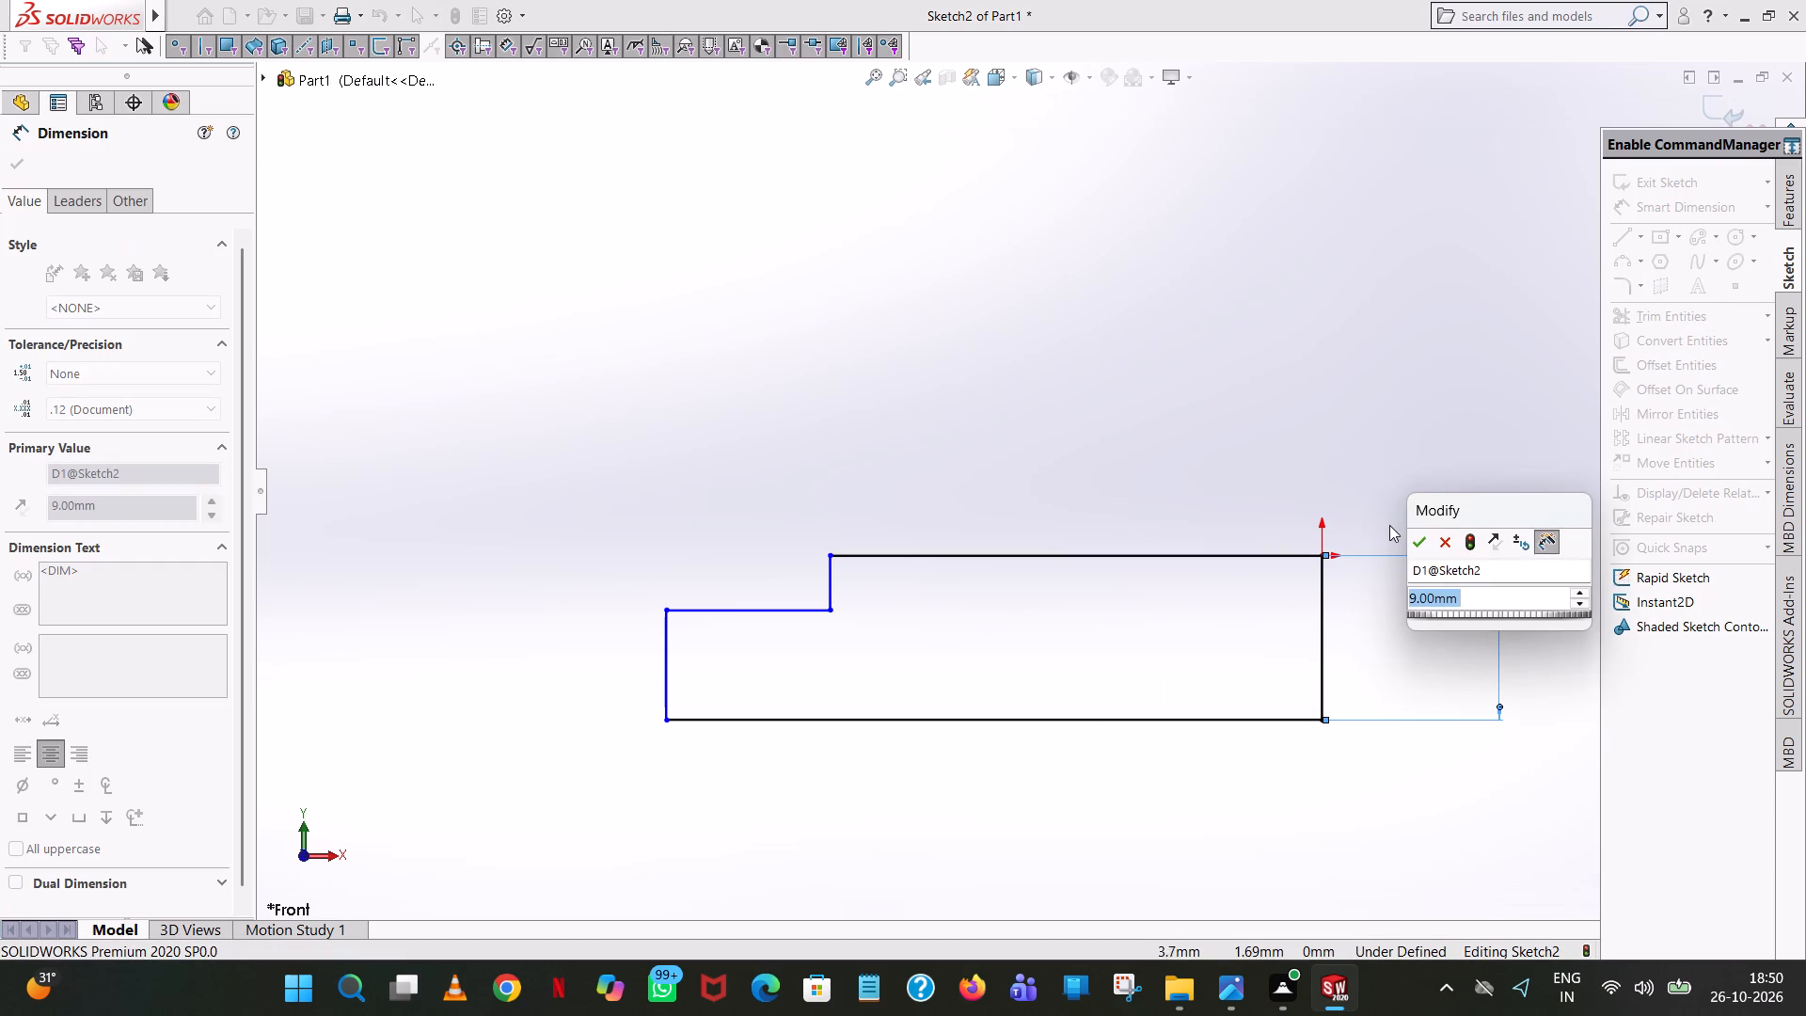
{"action": "left_click", "coordinate": [1413, 545]}
{"action": "left_click", "coordinate": [810, 381]}
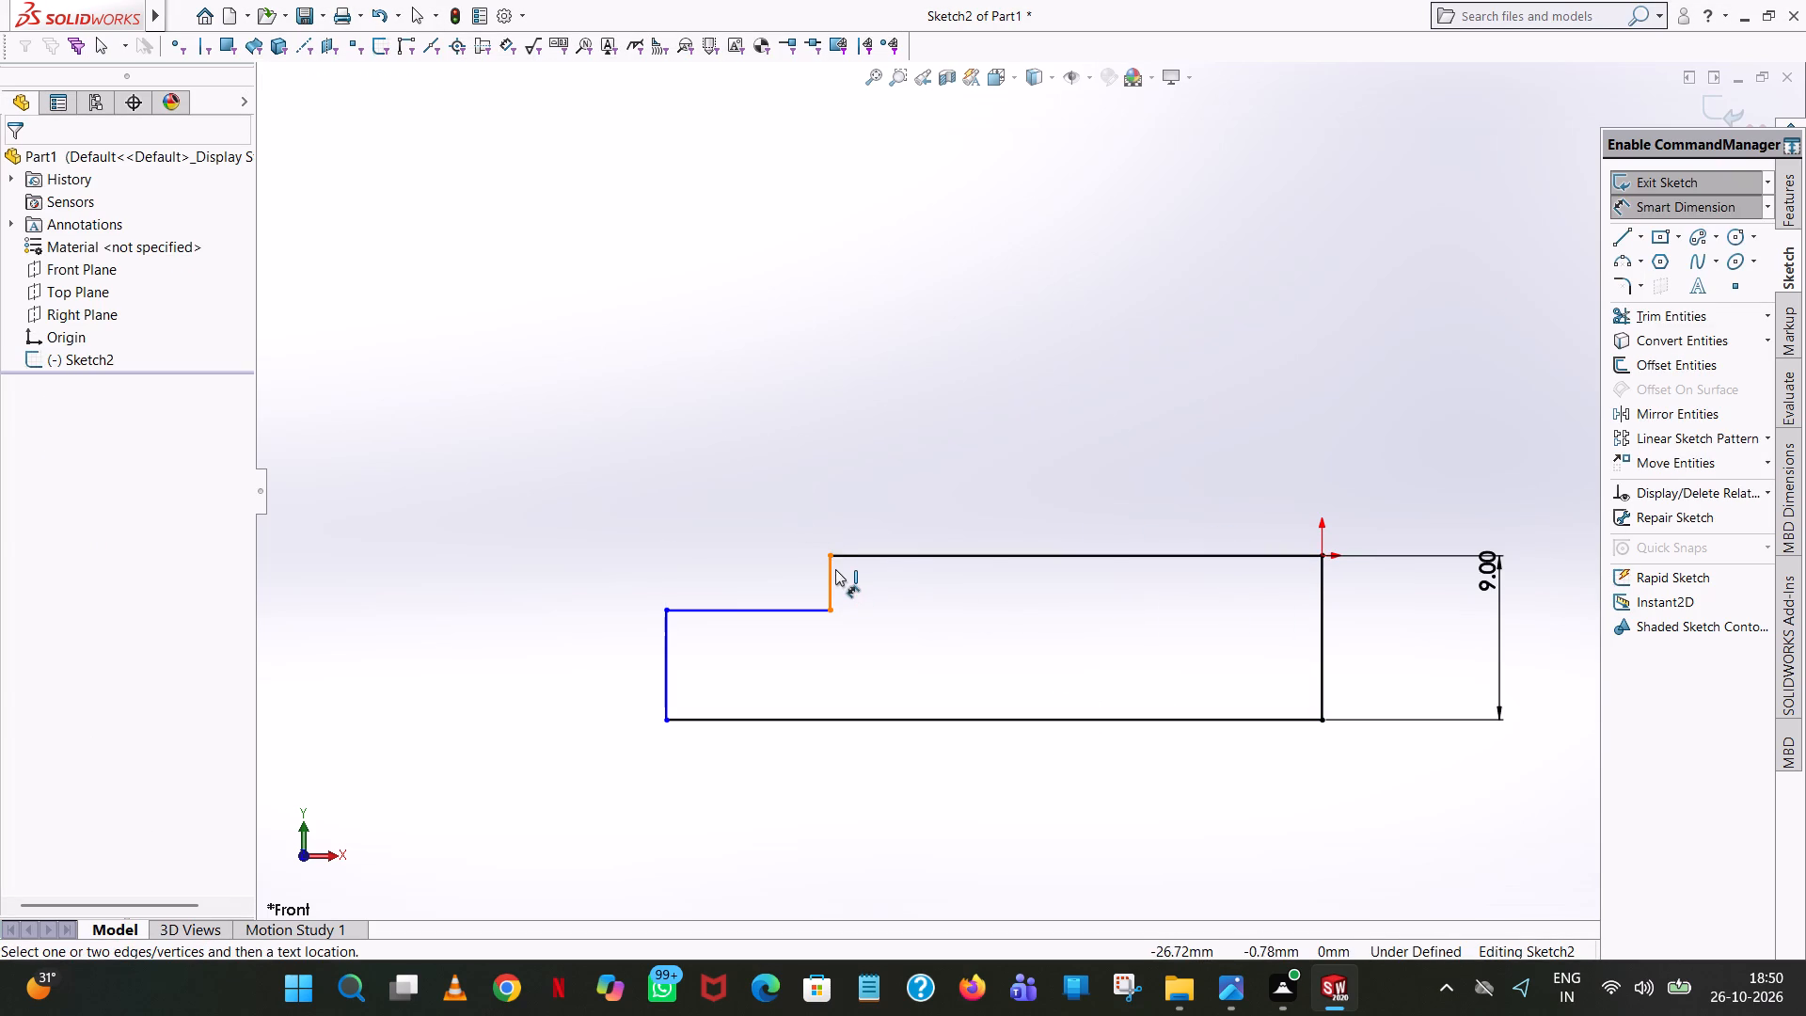
{"action": "left_click", "coordinate": [835, 569]}
{"action": "left_click", "coordinate": [1321, 610]}
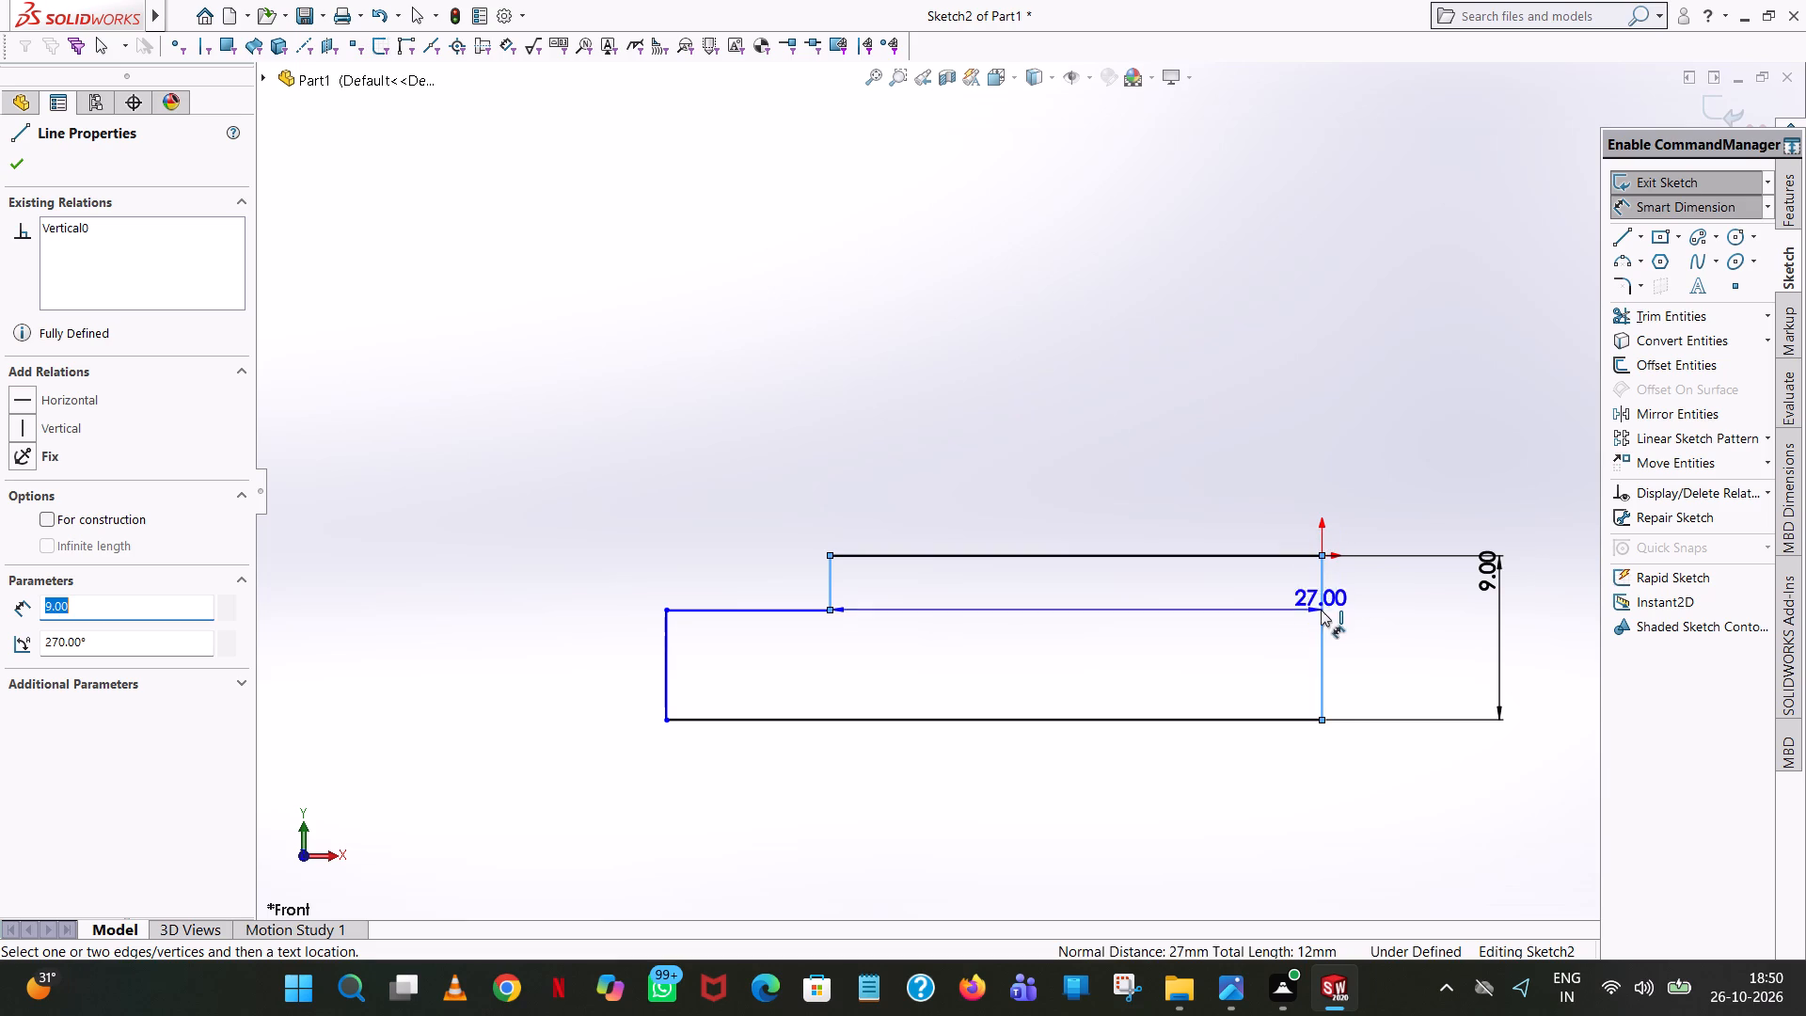
{"action": "left_click", "coordinate": [1251, 860]}
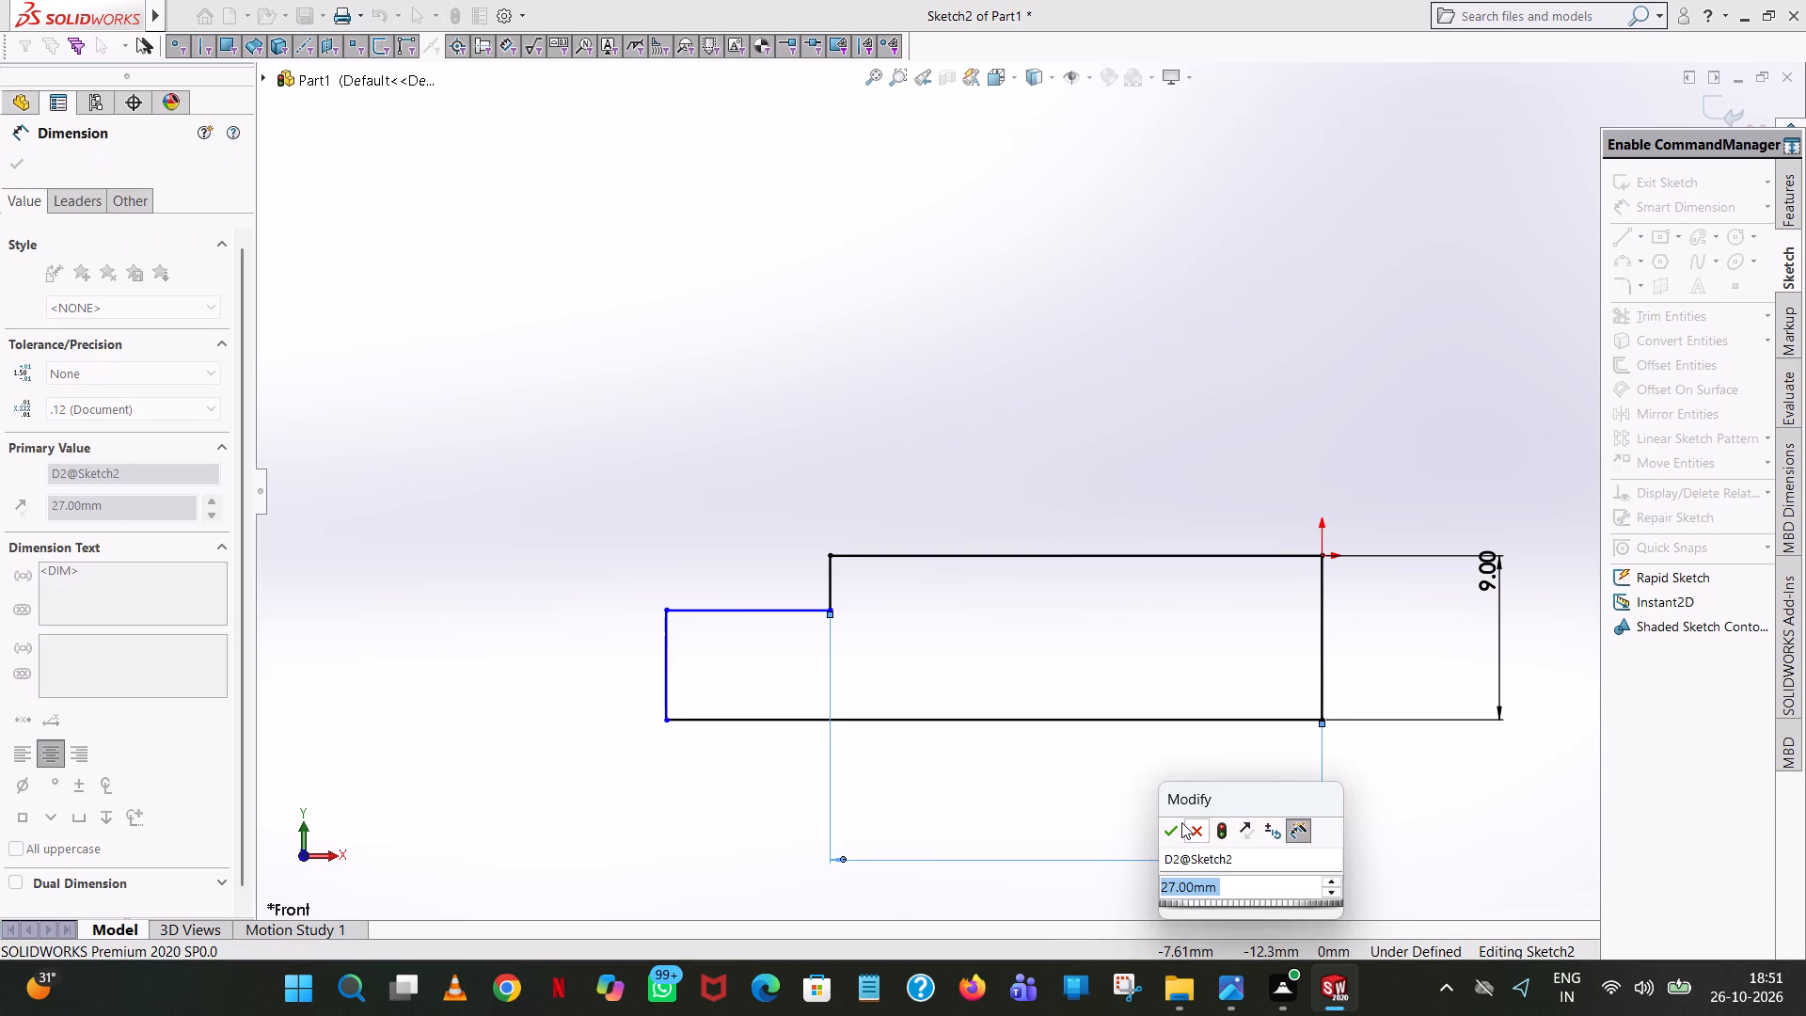
{"action": "left_click", "coordinate": [1176, 825]}
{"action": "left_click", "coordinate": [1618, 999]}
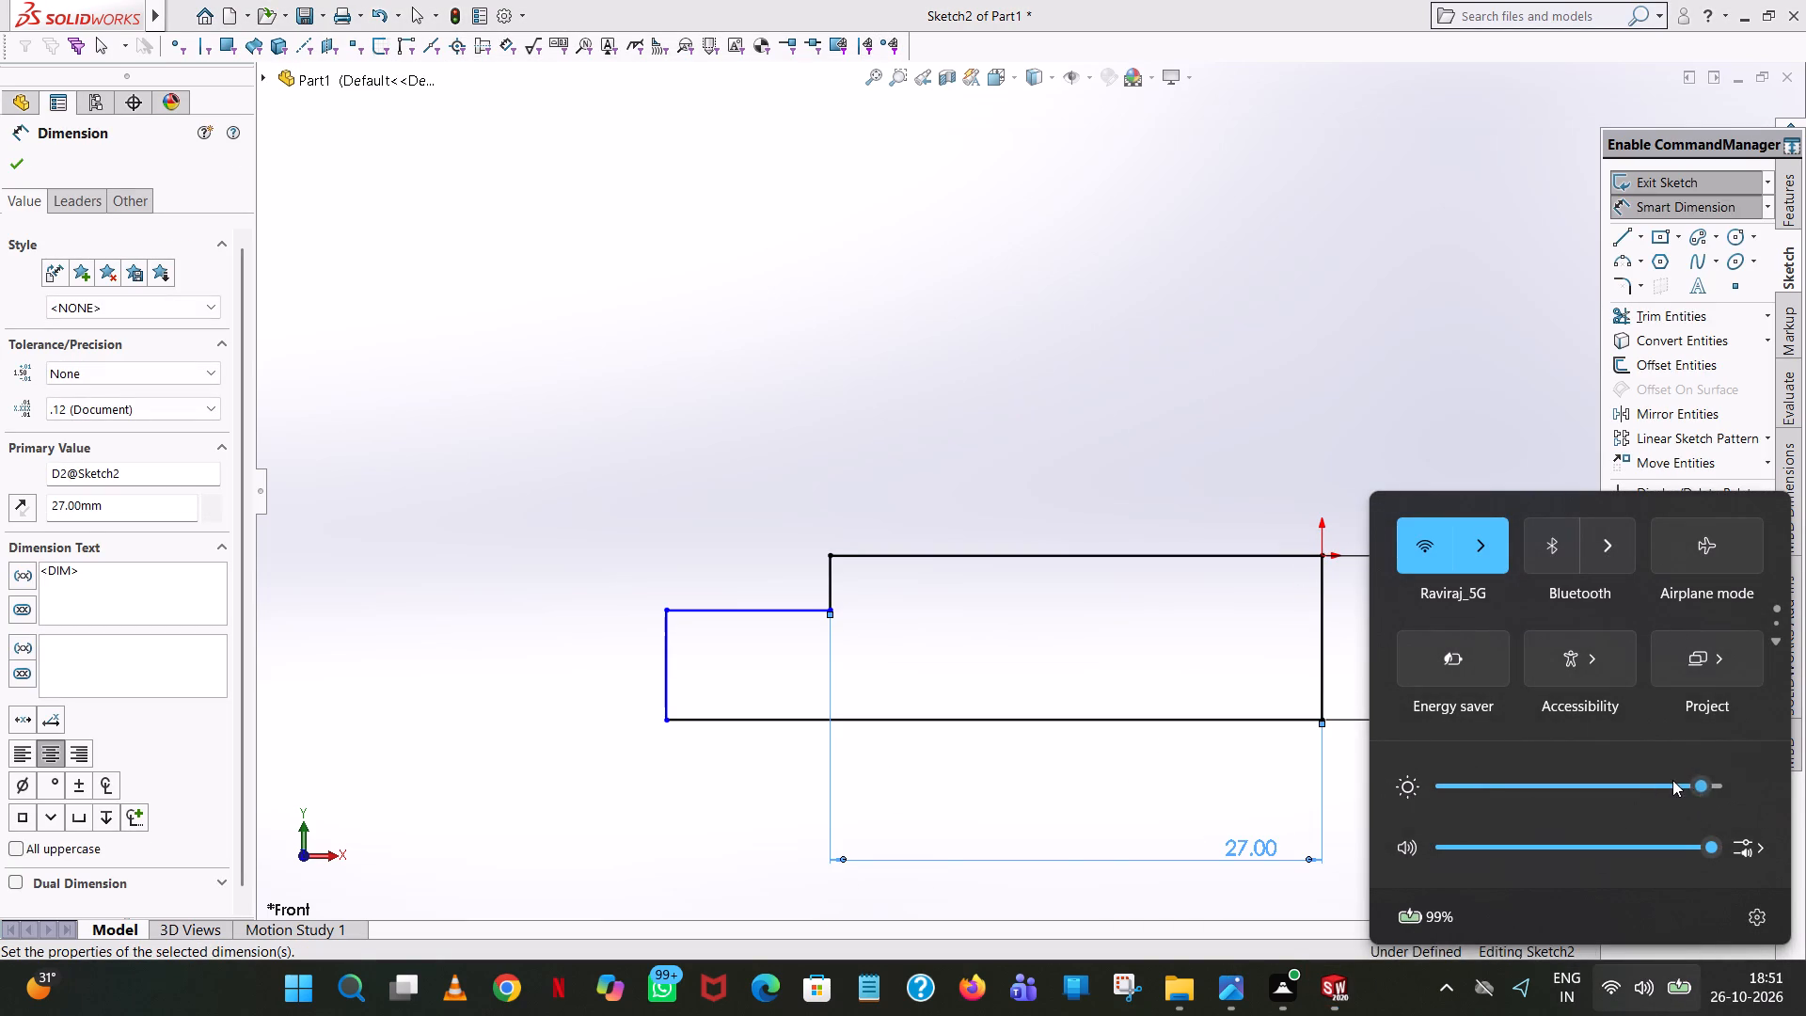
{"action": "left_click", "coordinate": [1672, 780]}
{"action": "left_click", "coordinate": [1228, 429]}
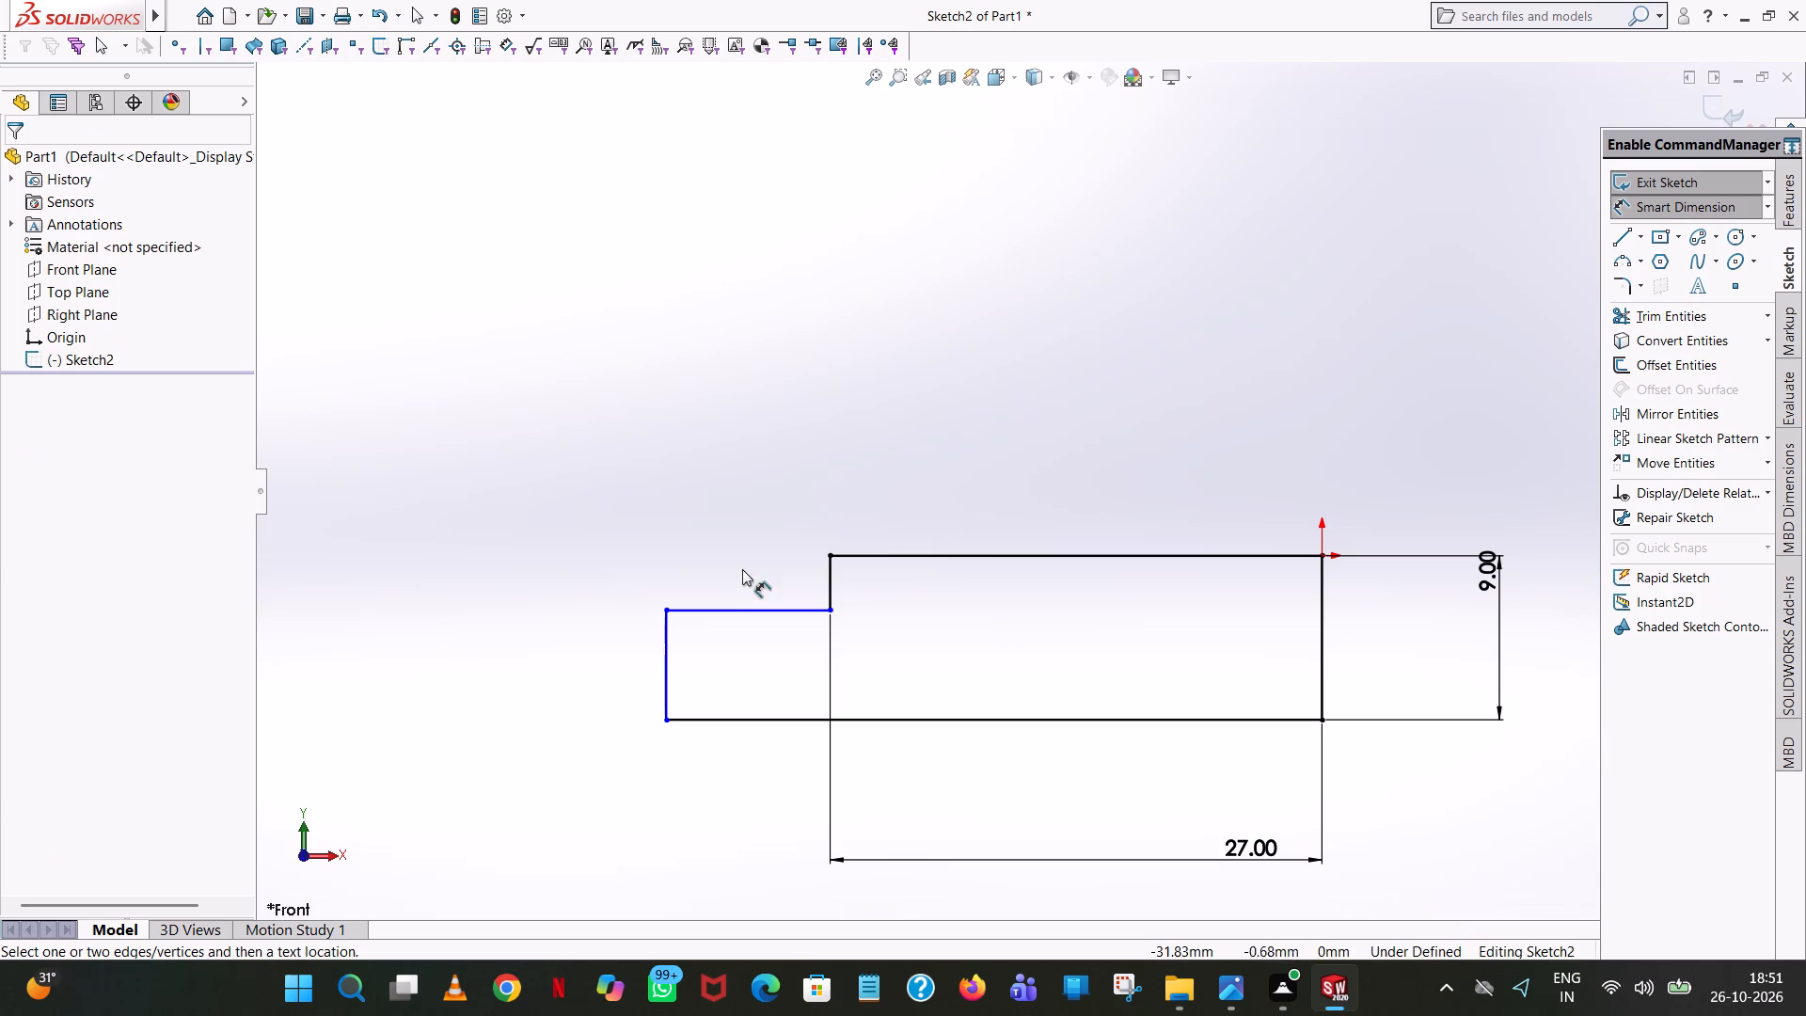
Dimension the lower section's height beside the profile and the overall profile length below the bottom line.
{"action": "left_click", "coordinate": [738, 610]}
{"action": "left_click", "coordinate": [745, 715]}
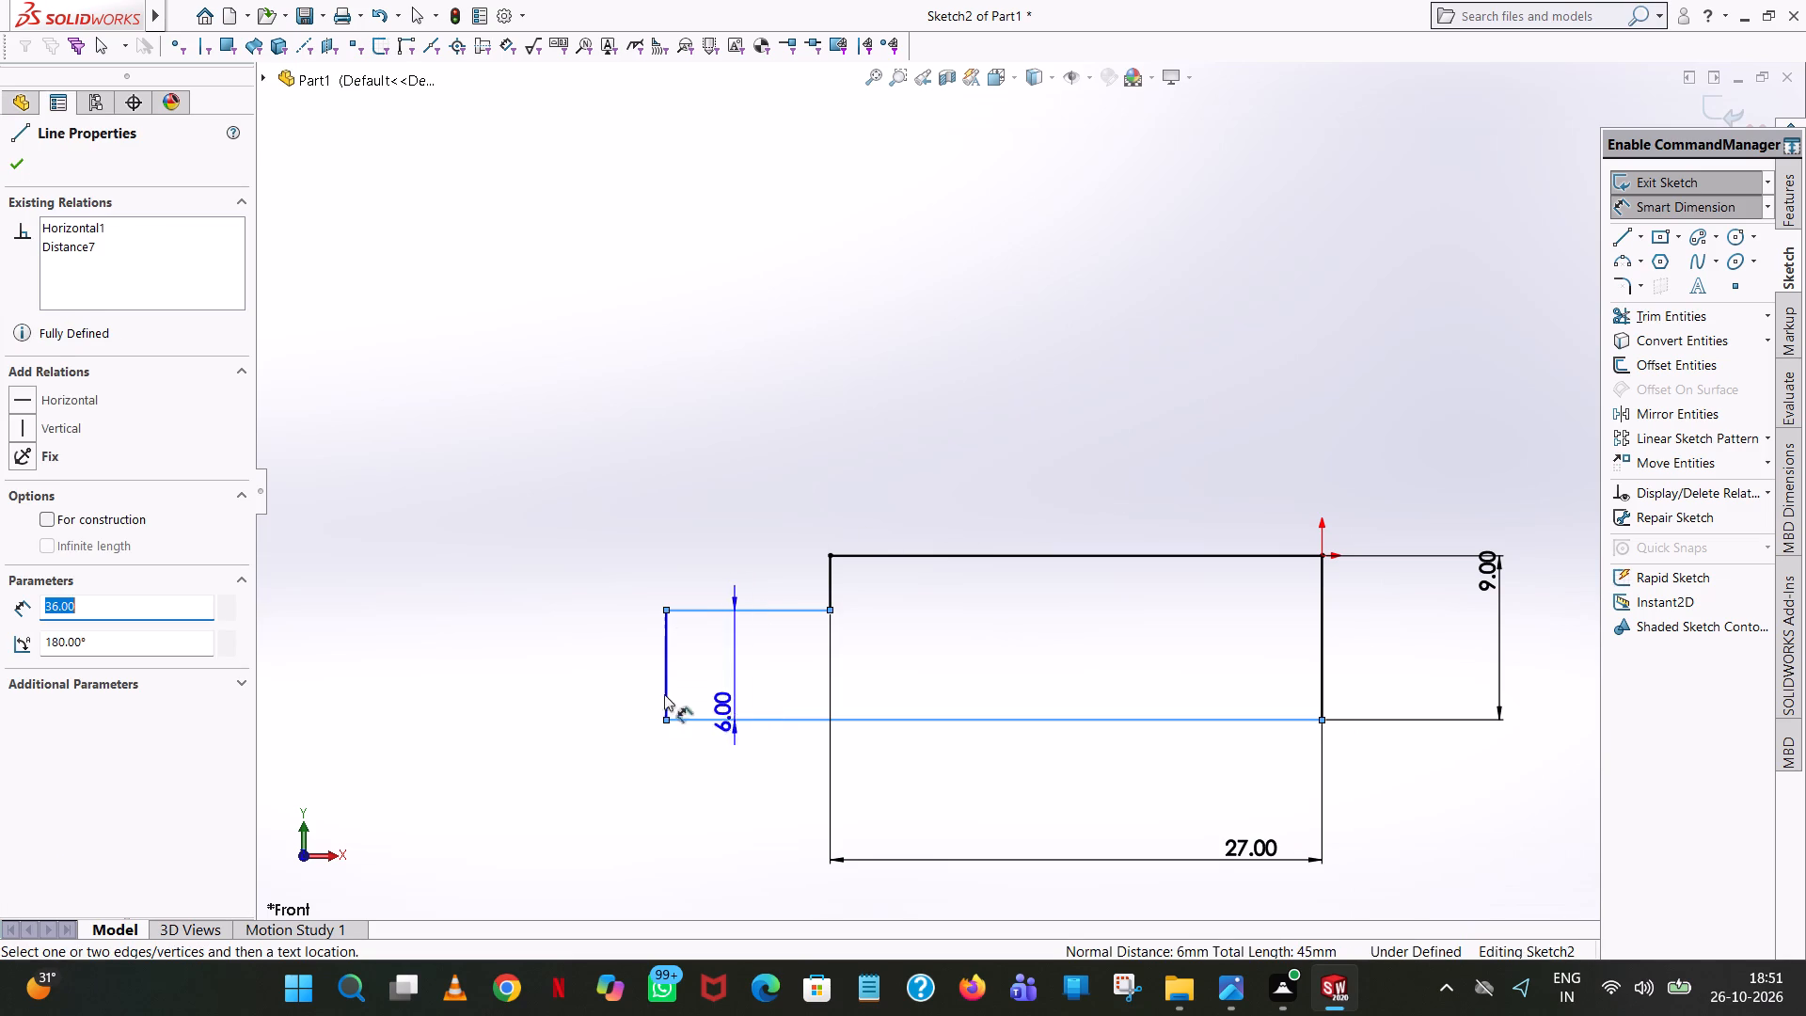
{"action": "left_click", "coordinate": [431, 641]}
{"action": "left_click", "coordinate": [348, 603]}
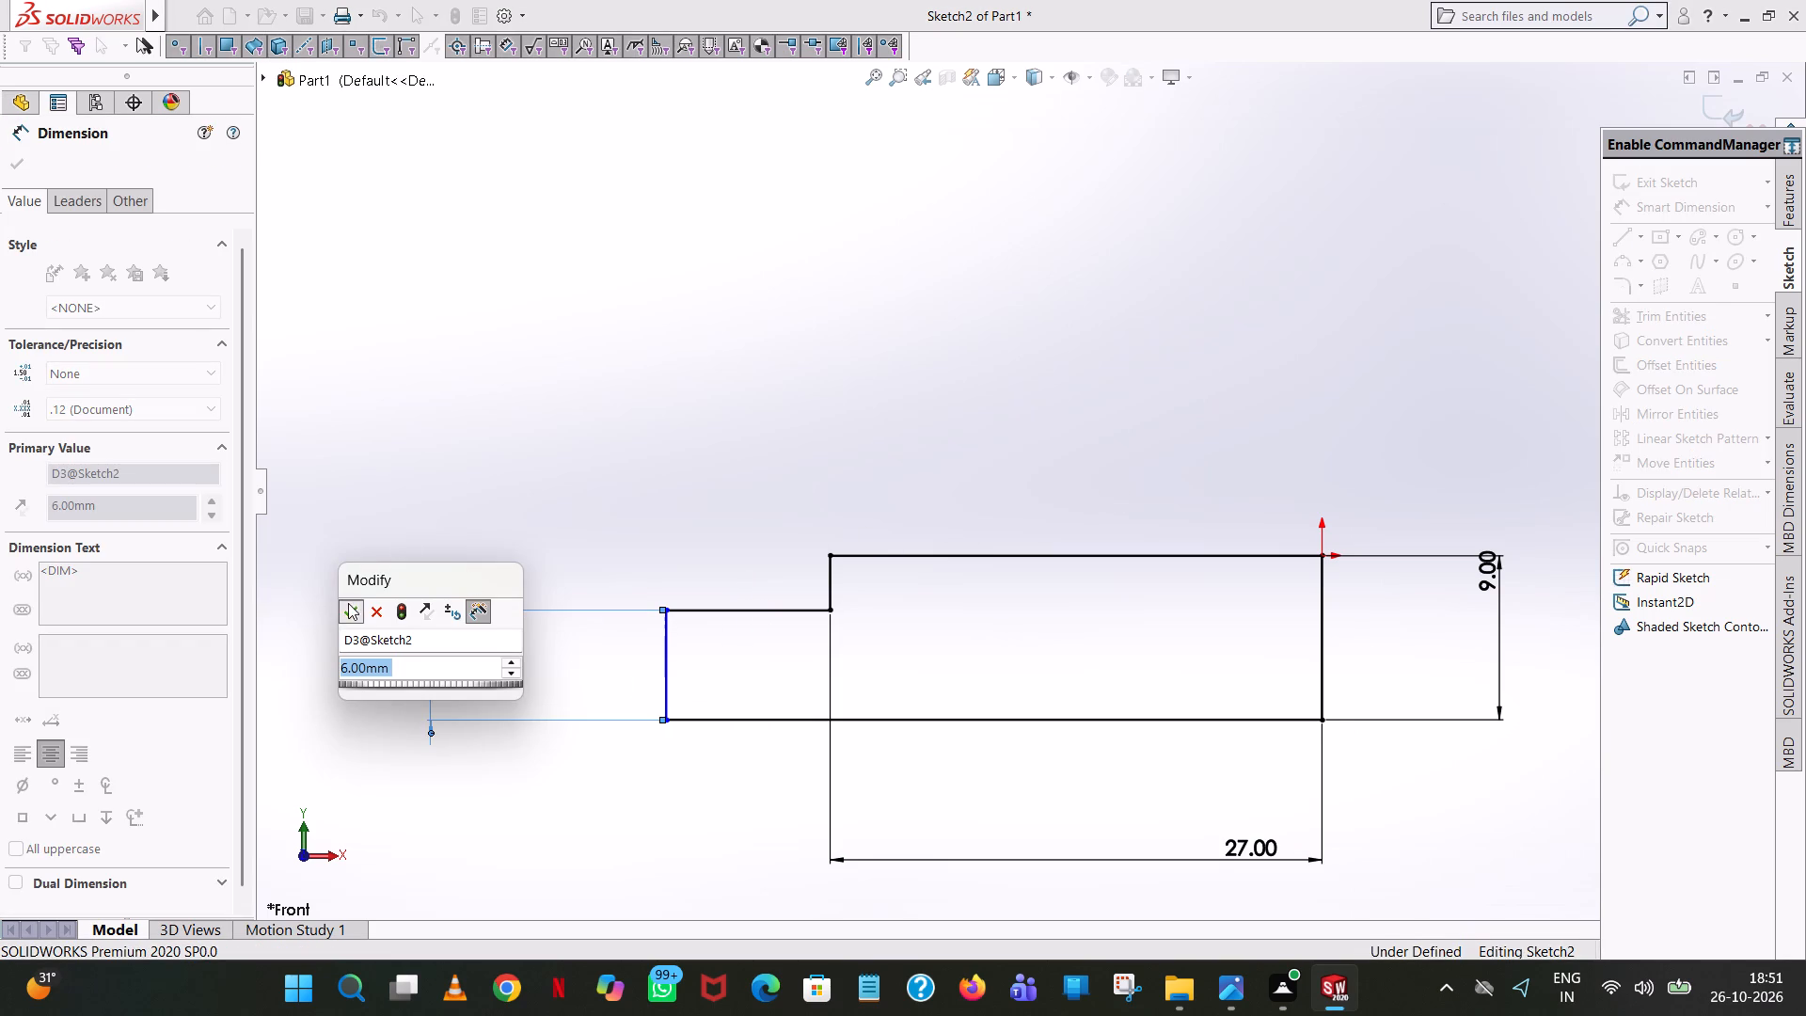
{"action": "left_click", "coordinate": [553, 380]}
{"action": "left_click", "coordinate": [664, 668]}
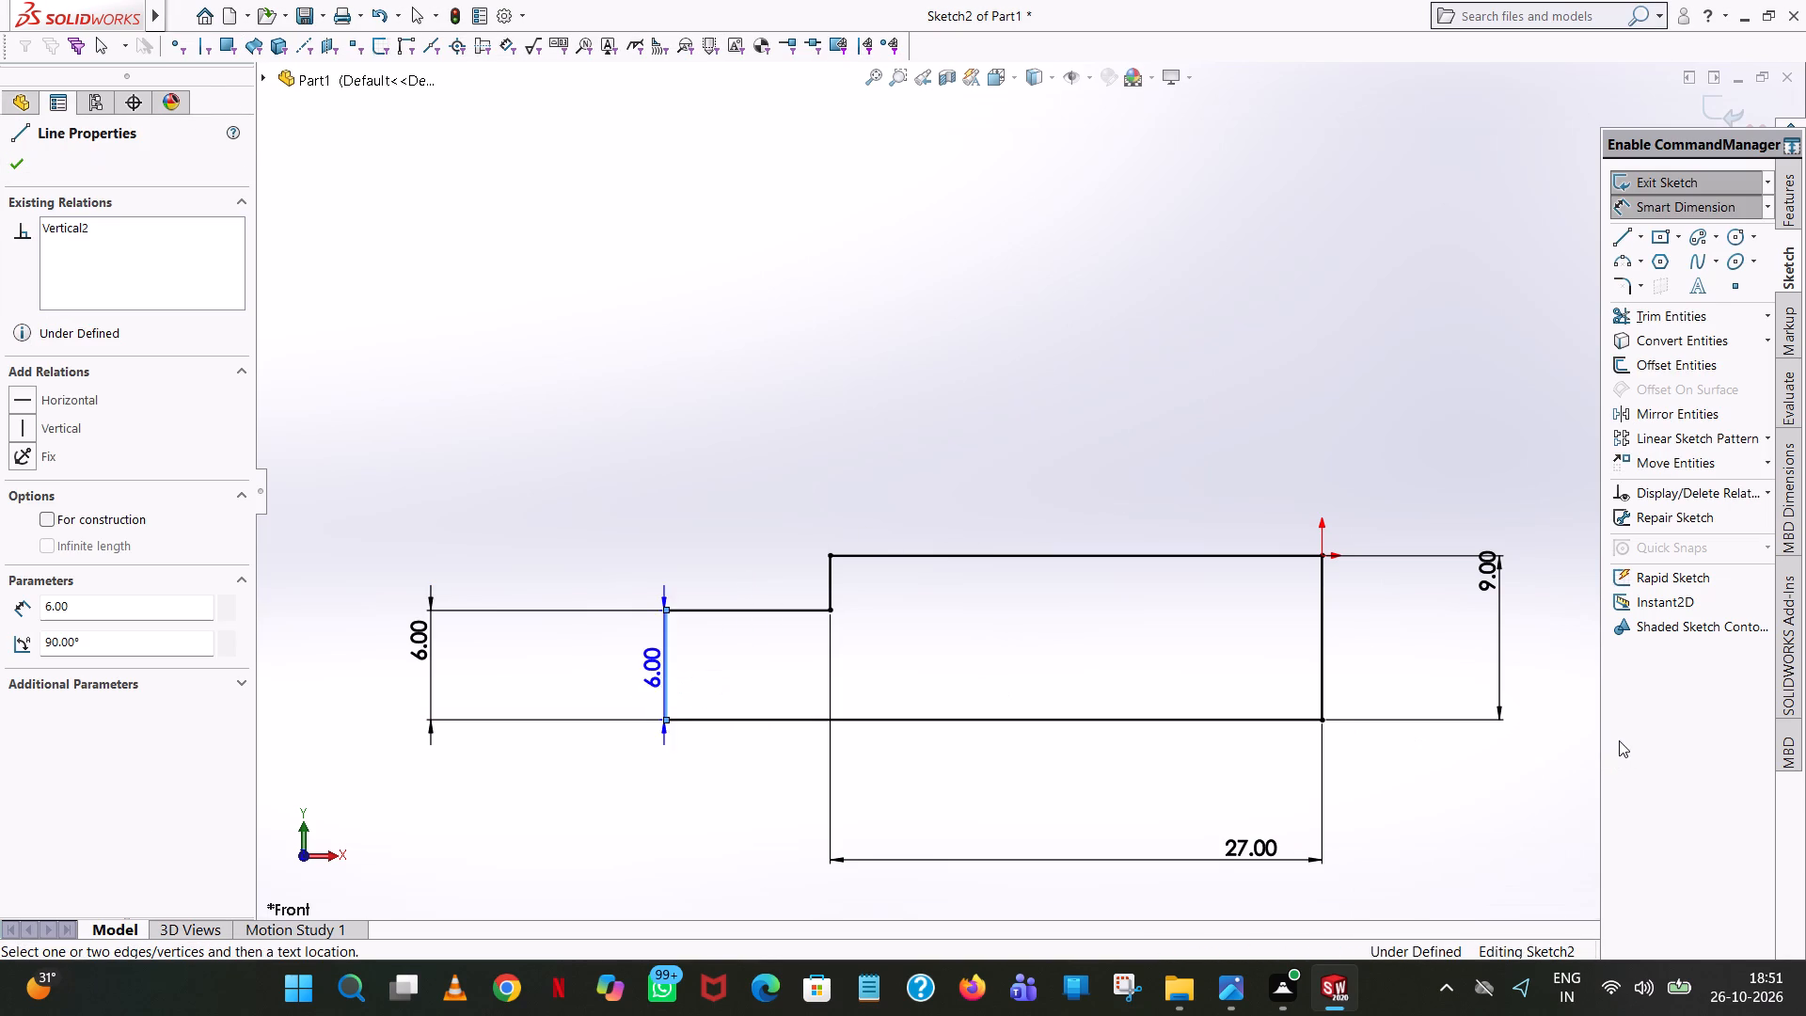
{"action": "left_click", "coordinate": [1321, 719]}
{"action": "left_click", "coordinate": [1241, 775]}
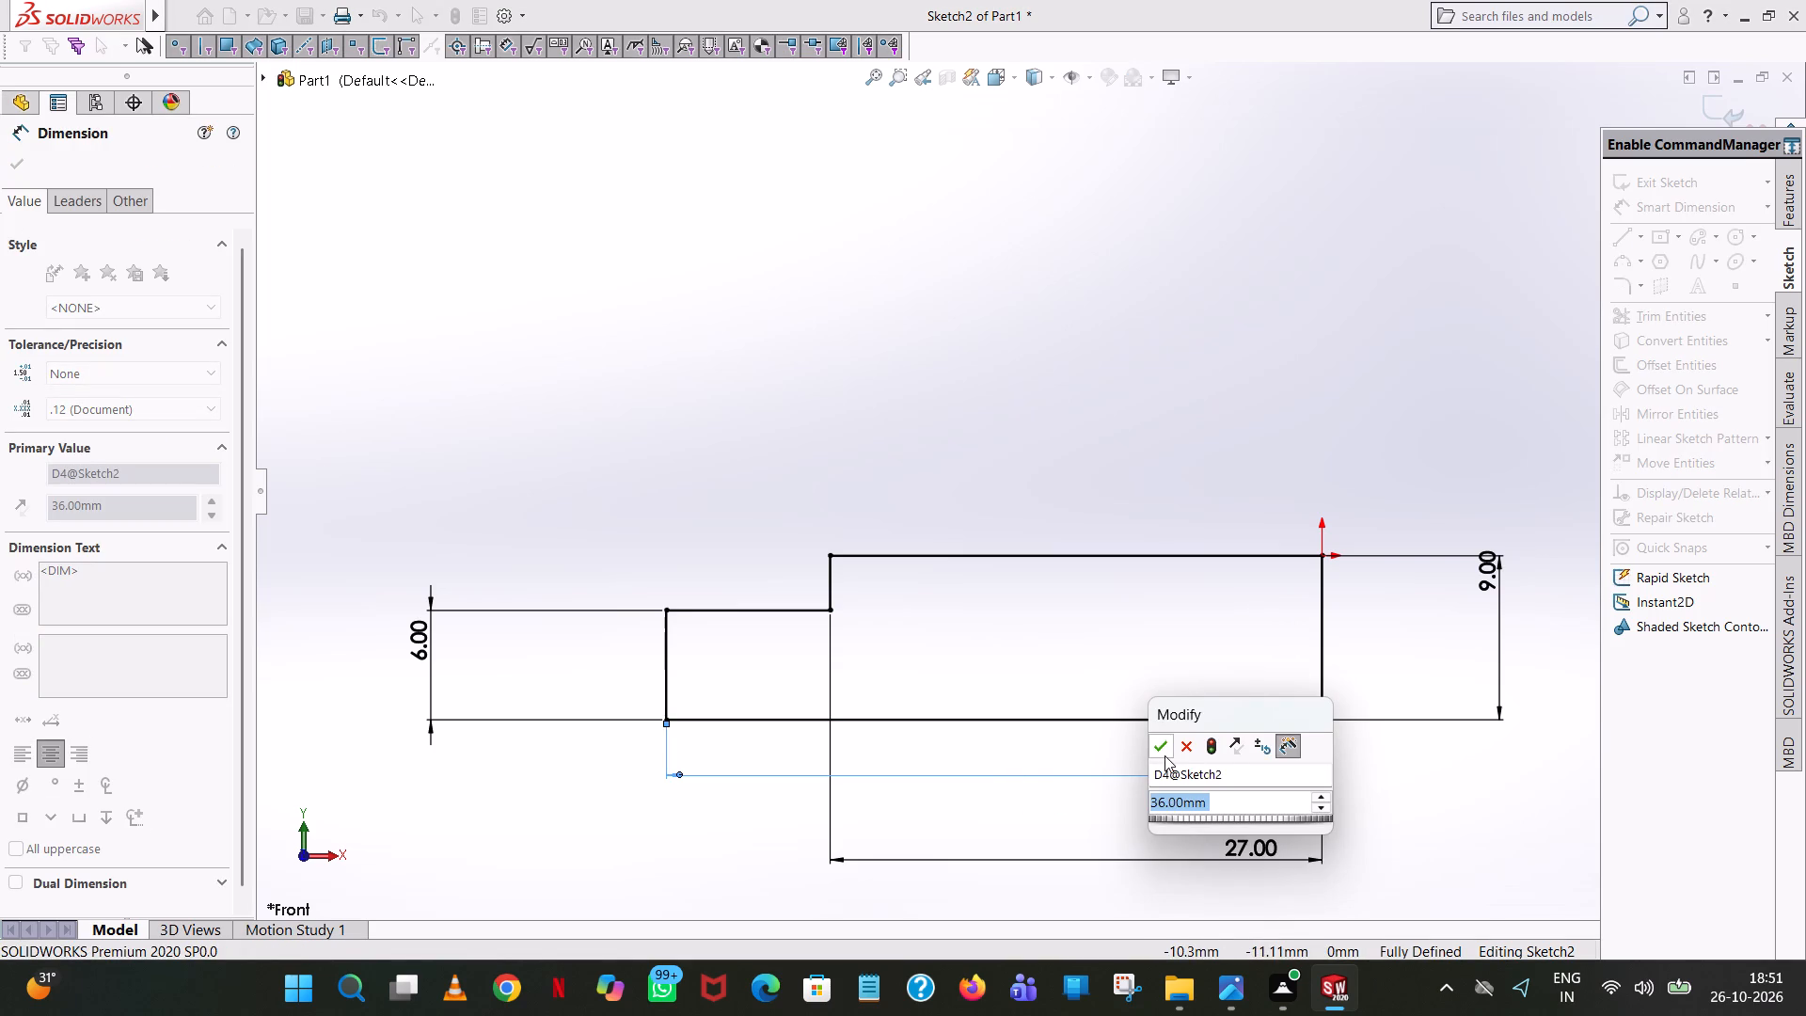
{"action": "left_click", "coordinate": [1164, 755]}
{"action": "left_click", "coordinate": [1218, 448]}
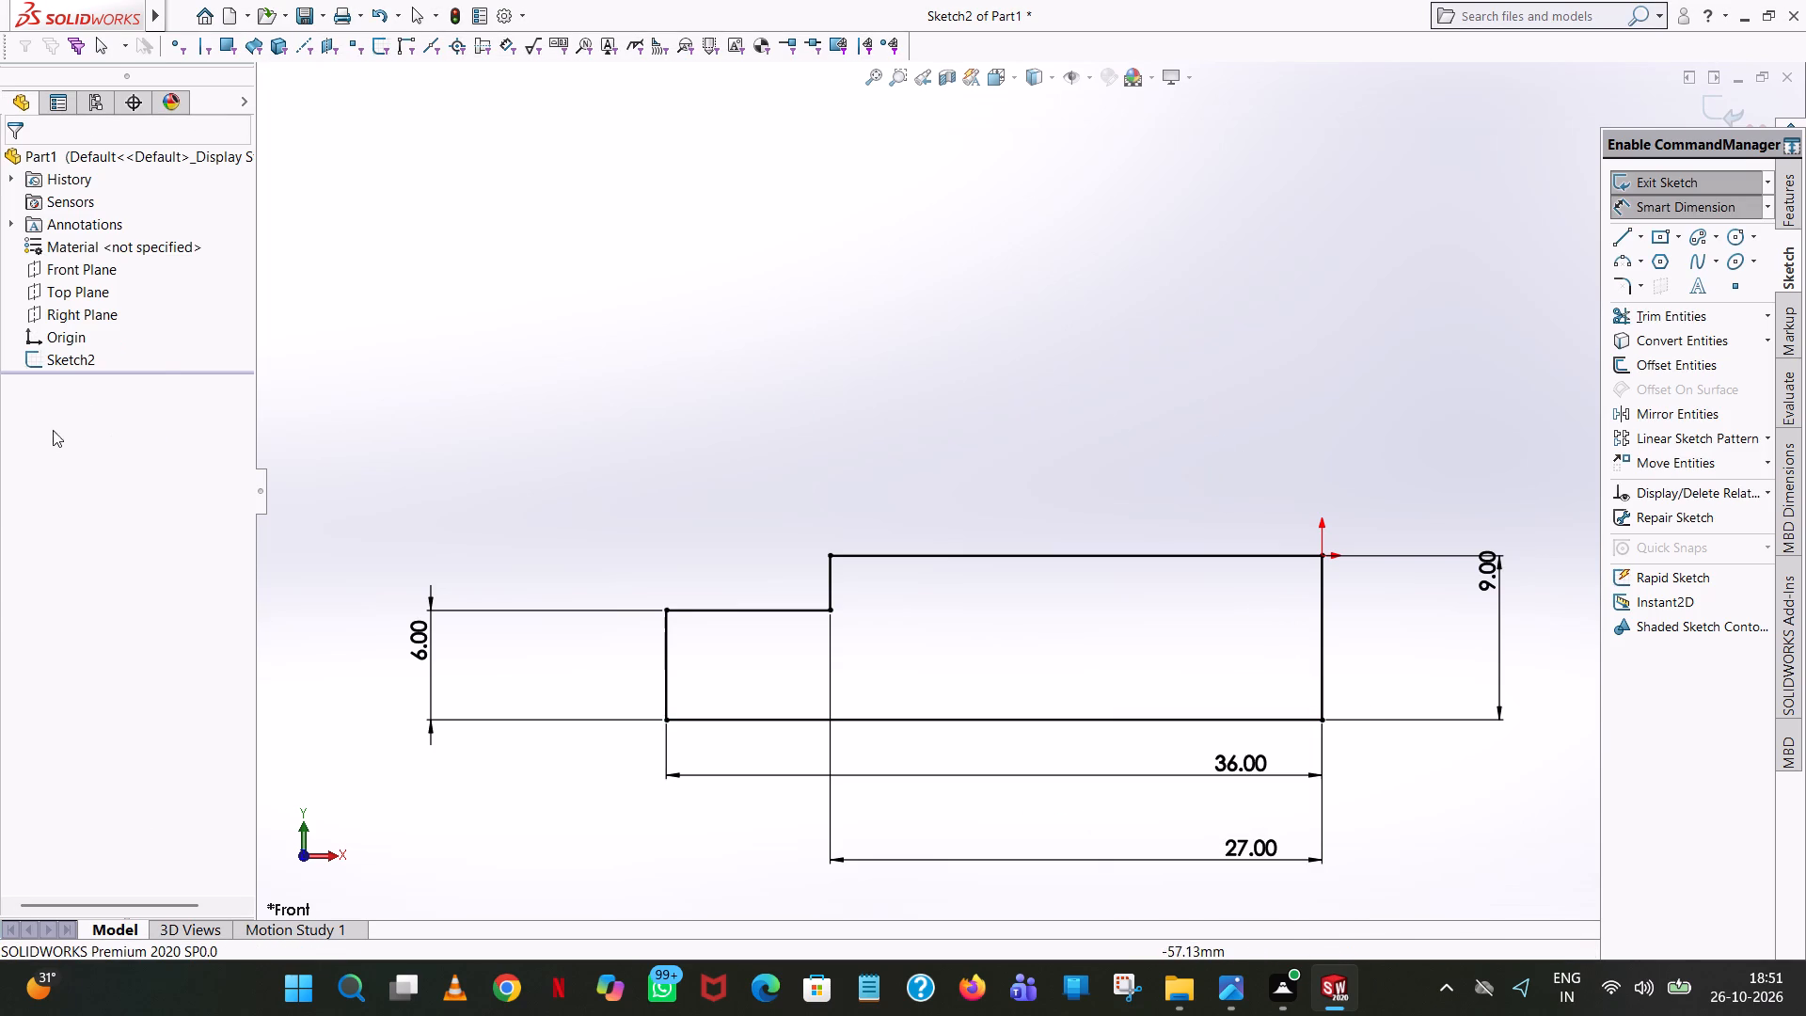
Draw a 3 mm radius perimeter circle tangent to the step's horizontal and vertical edges at the profile's inner corner.
{"action": "left_click", "coordinate": [1757, 240]}
{"action": "left_click", "coordinate": [1735, 256]}
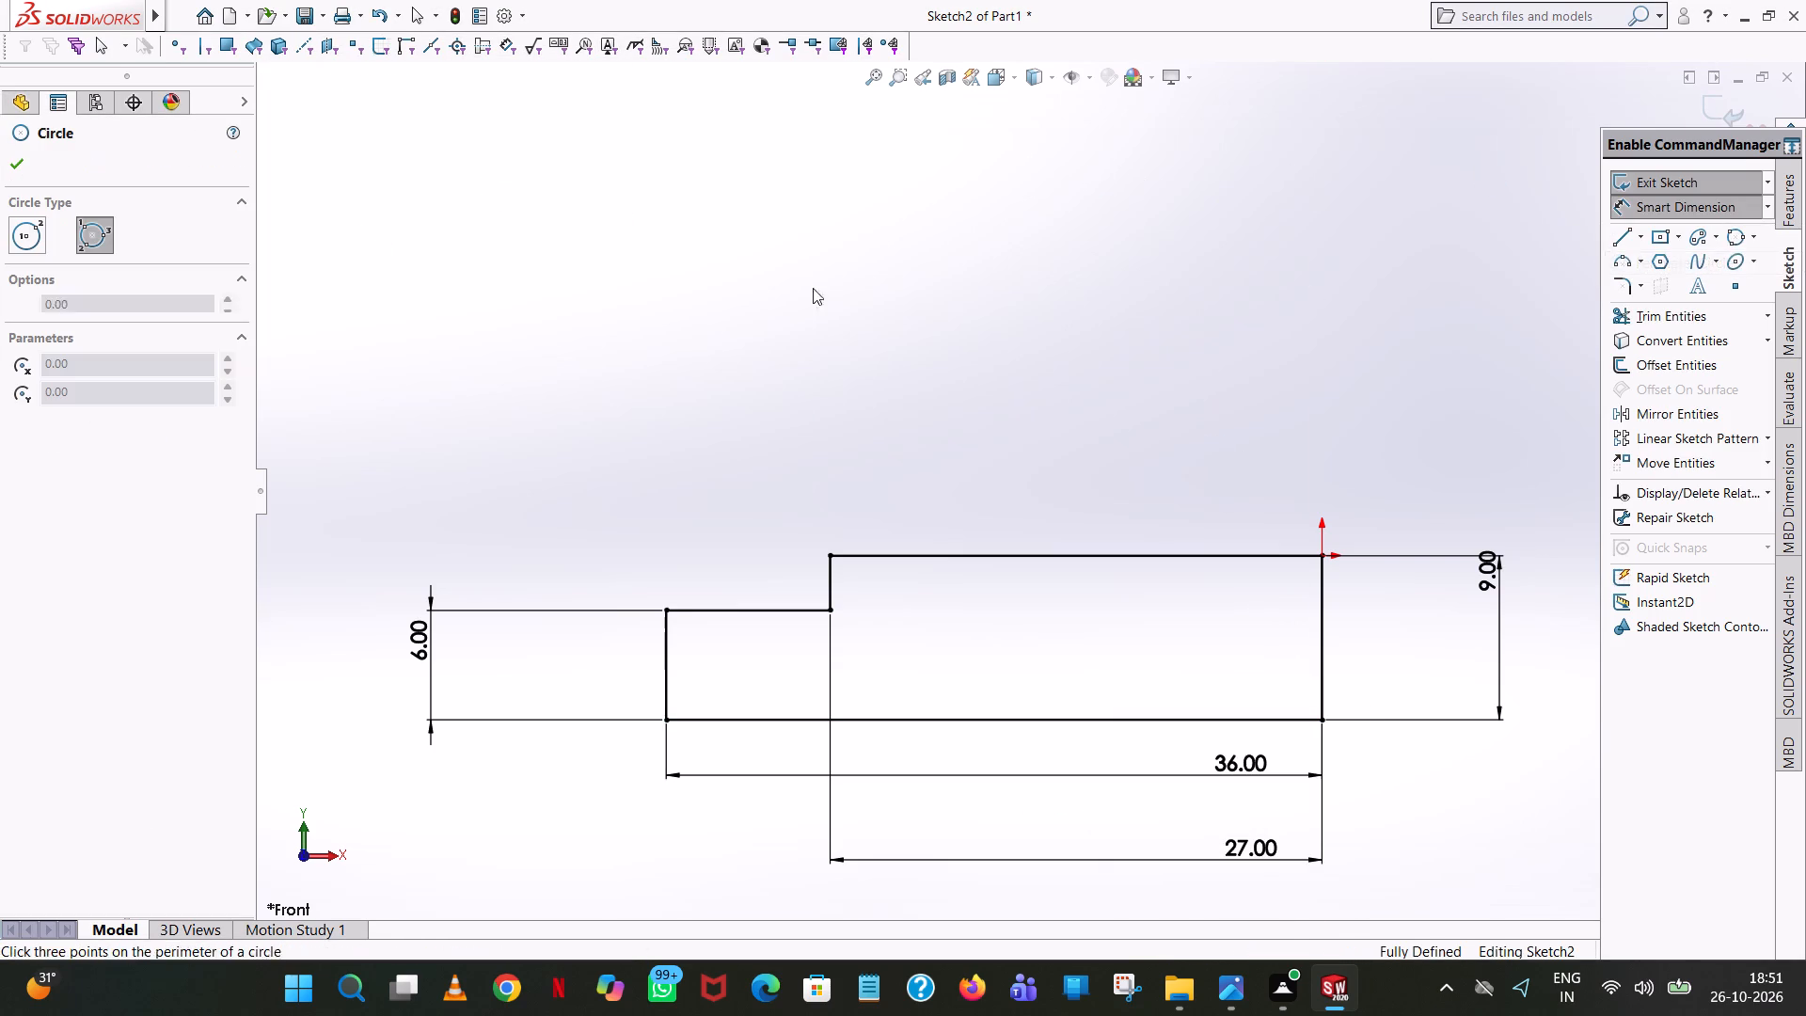
{"action": "left_click", "coordinate": [764, 607]}
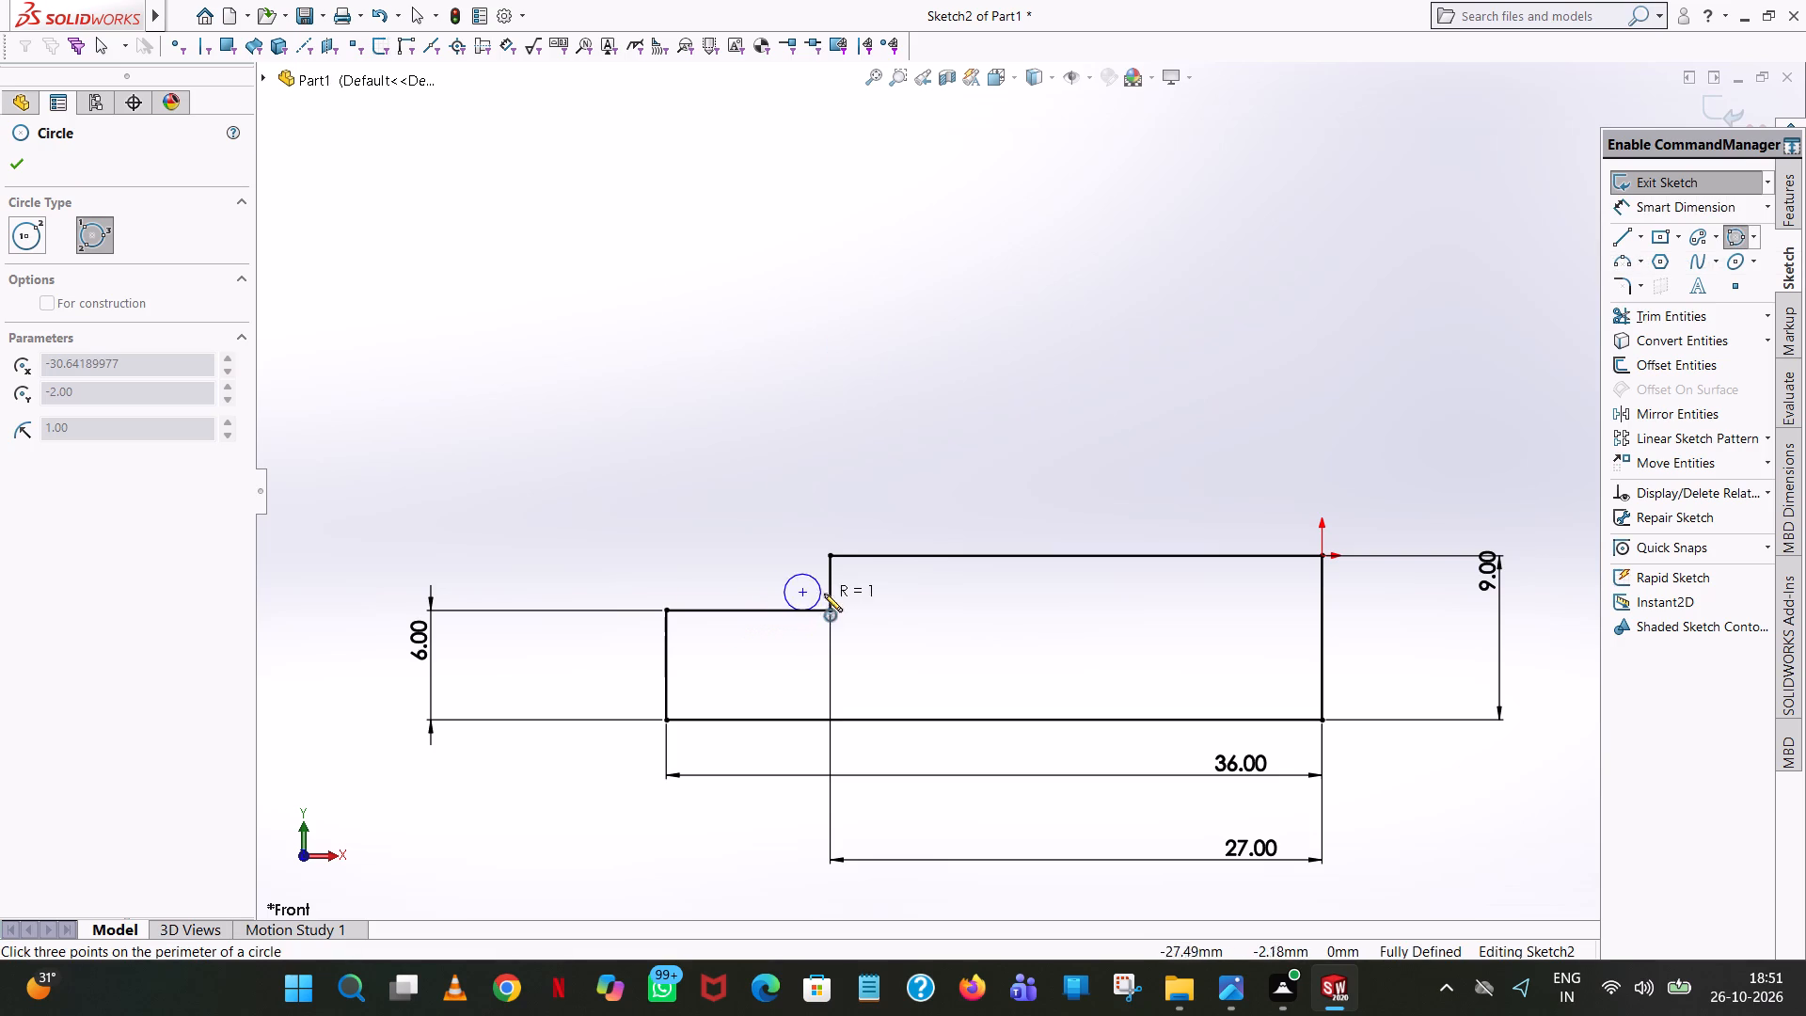
{"action": "left_click", "coordinate": [832, 579]}
{"action": "left_click", "coordinate": [662, 504]}
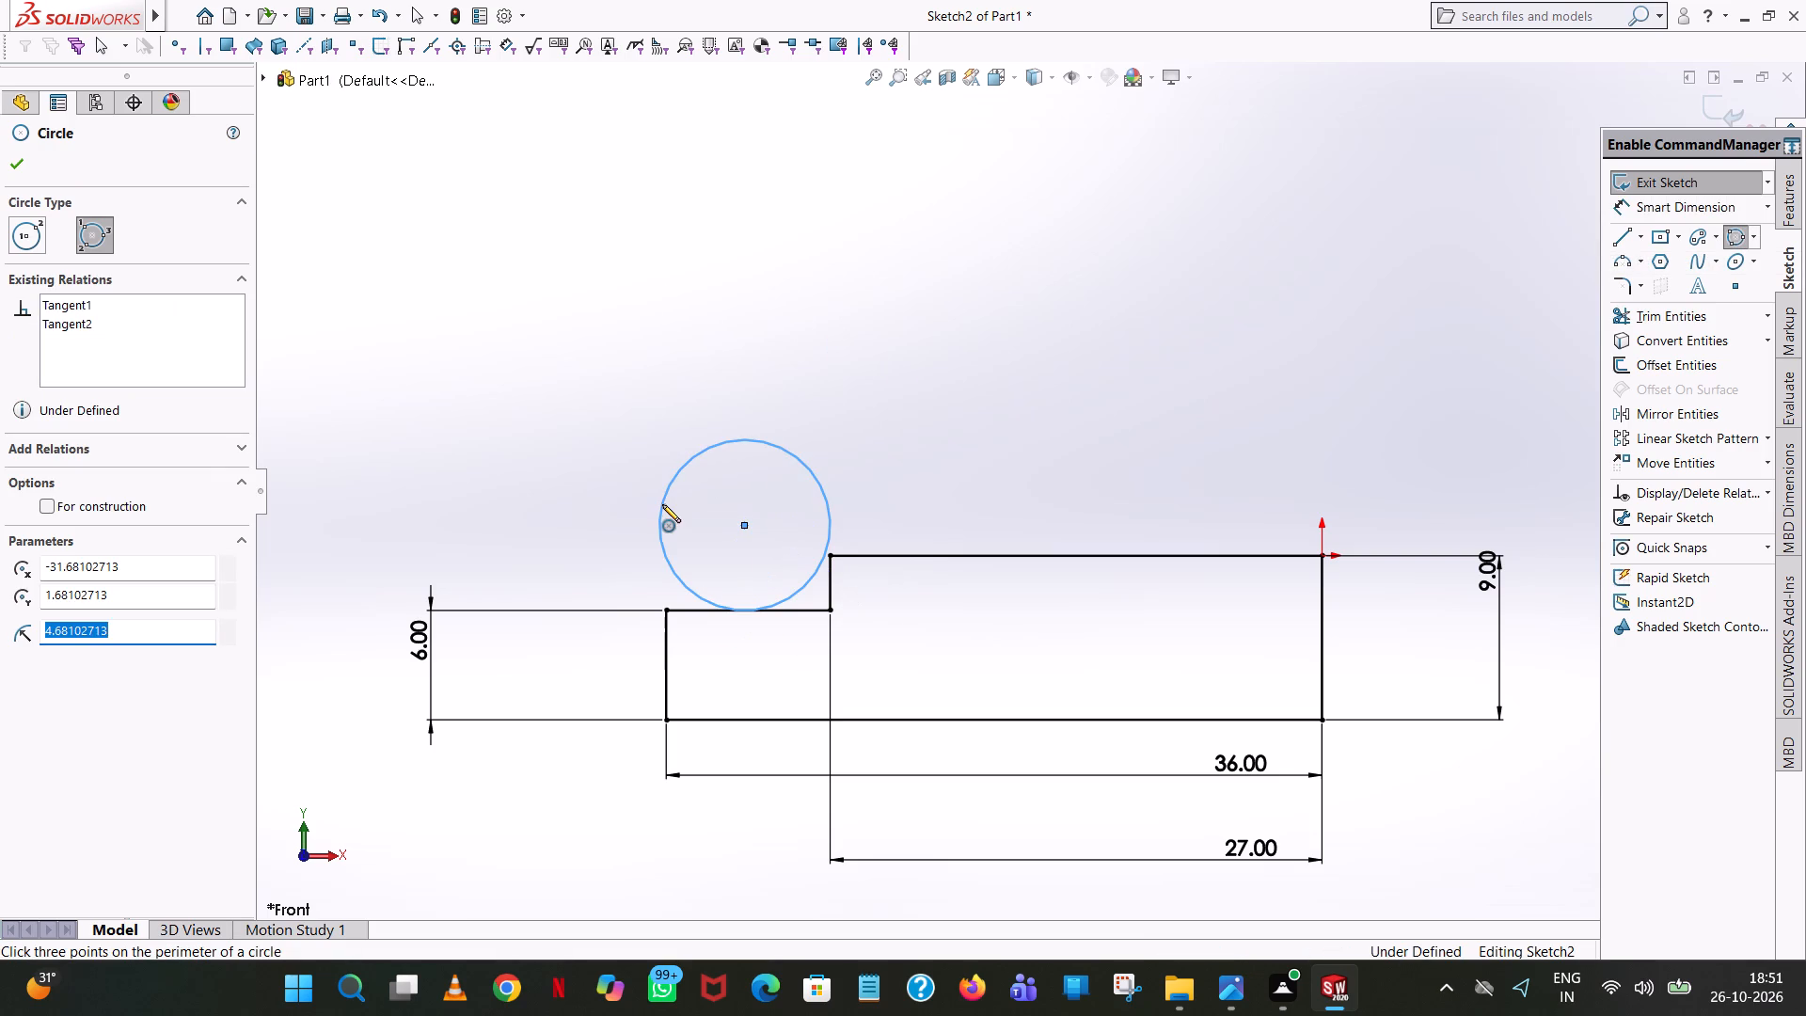
{"action": "key", "text": "3"}
{"action": "key", "text": "Return"}
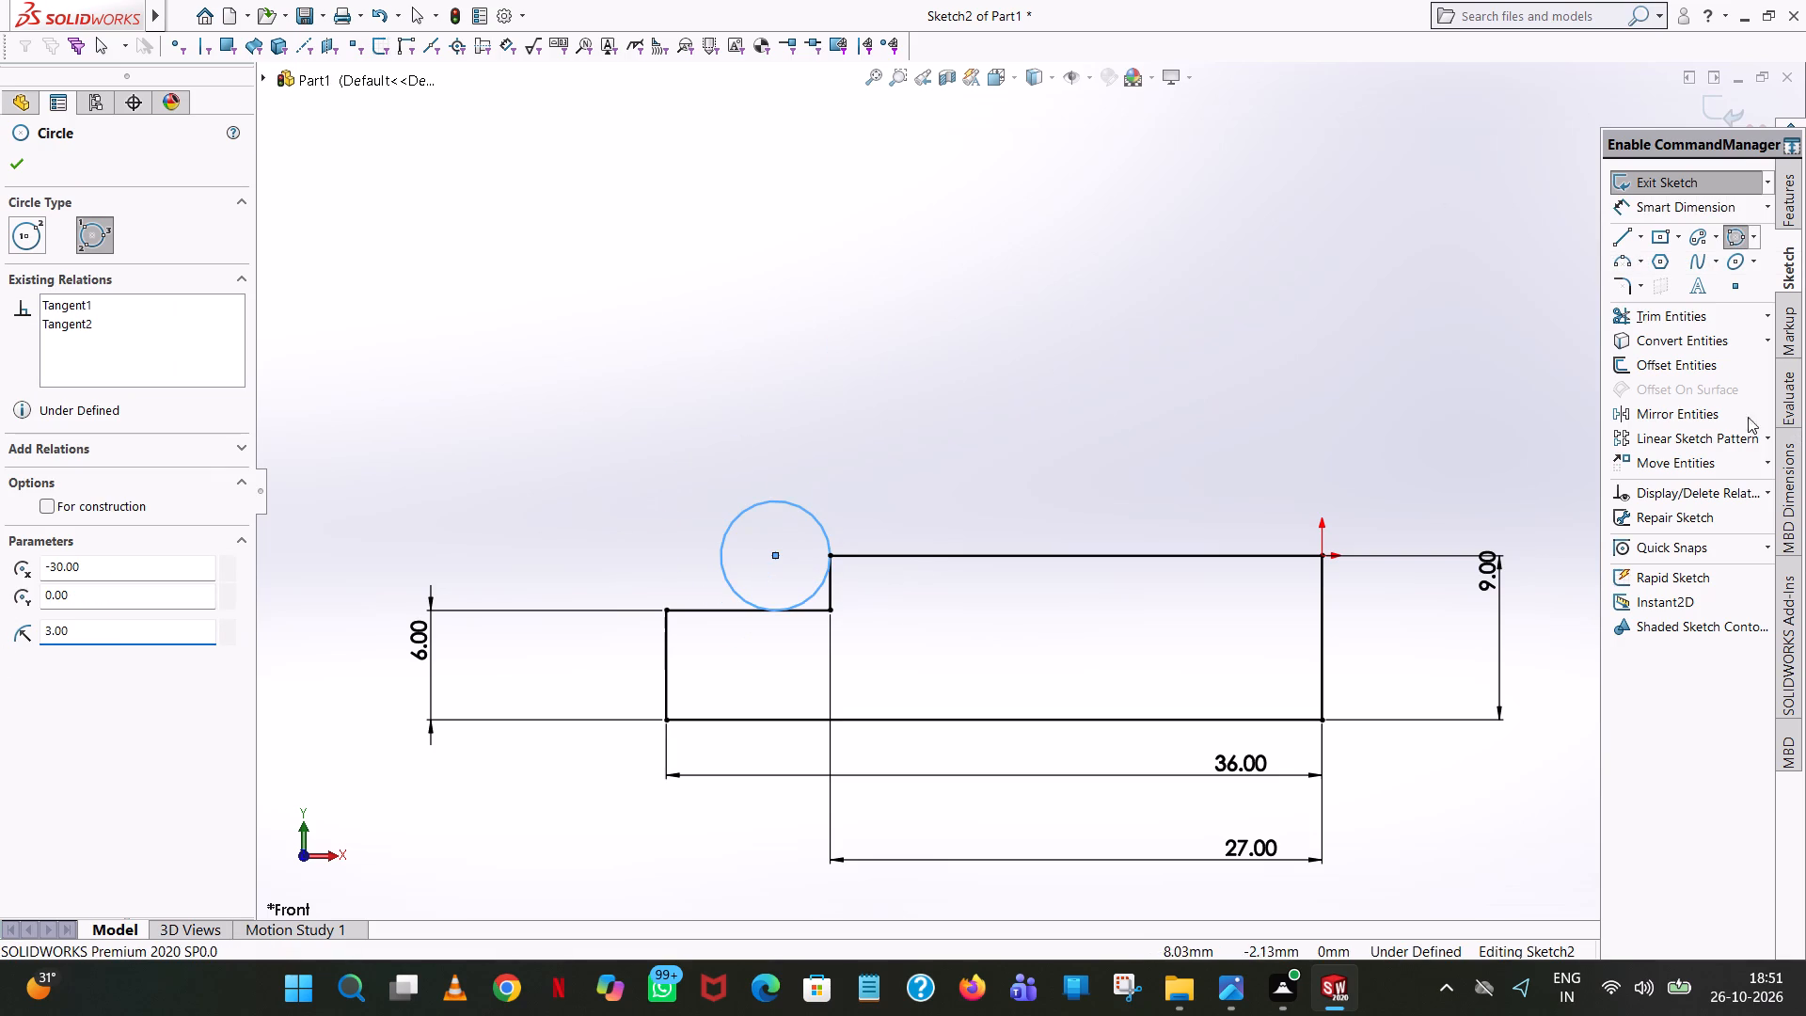
{"action": "left_click", "coordinate": [24, 172]}
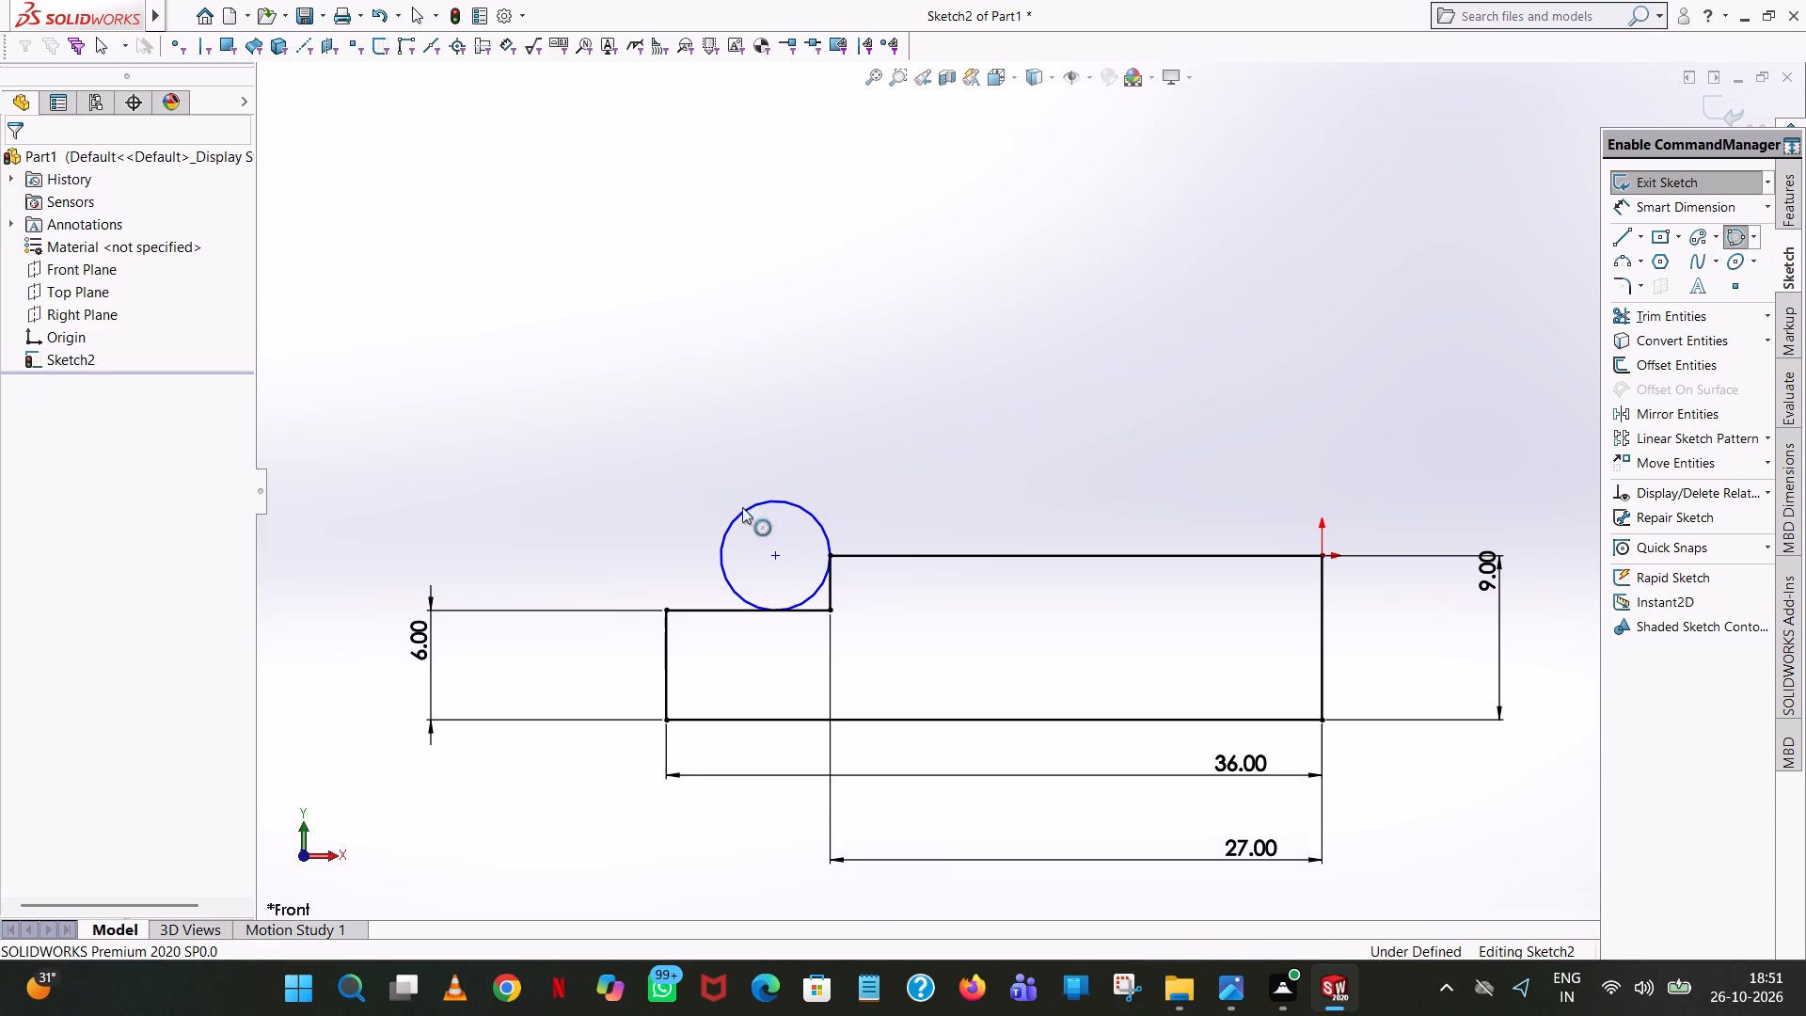
{"action": "left_click", "coordinate": [754, 506]}
{"action": "left_click", "coordinate": [952, 278]}
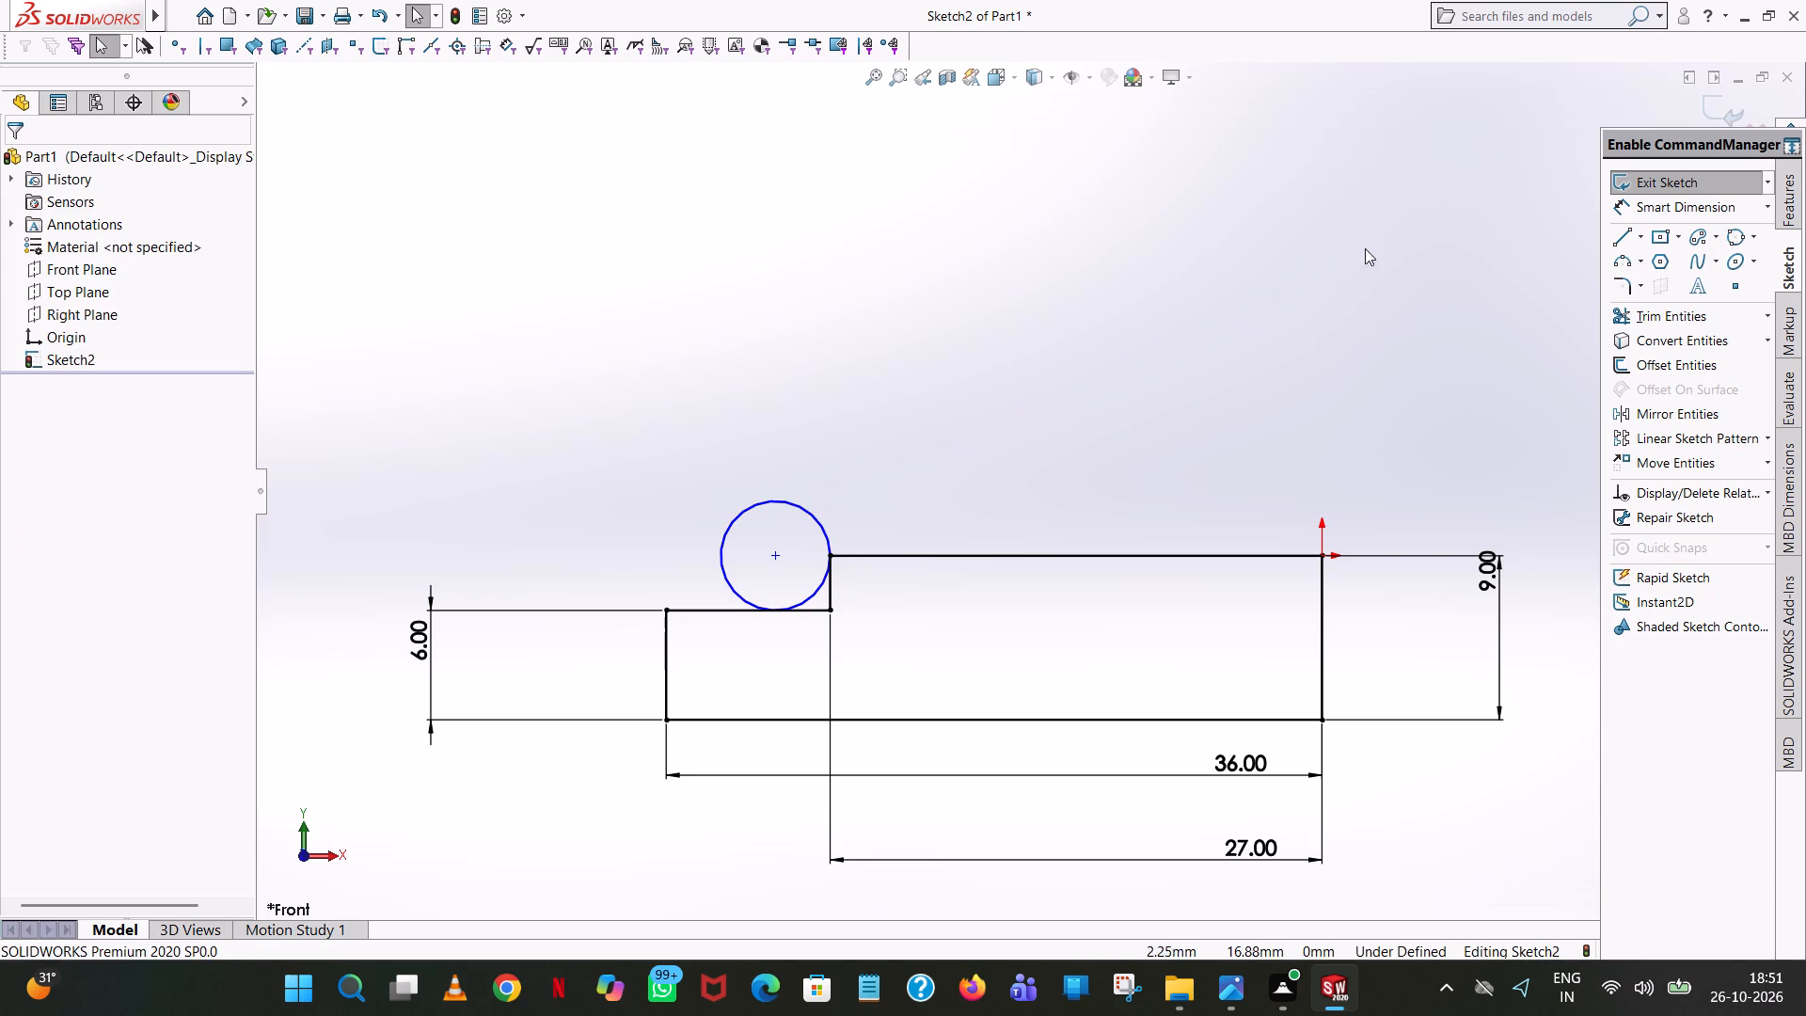
Trim the circle's outer portion and both line ends at the step's inner corner, leaving a quarter arc.
{"action": "left_click", "coordinate": [1640, 315]}
{"action": "left_click", "coordinate": [760, 502]}
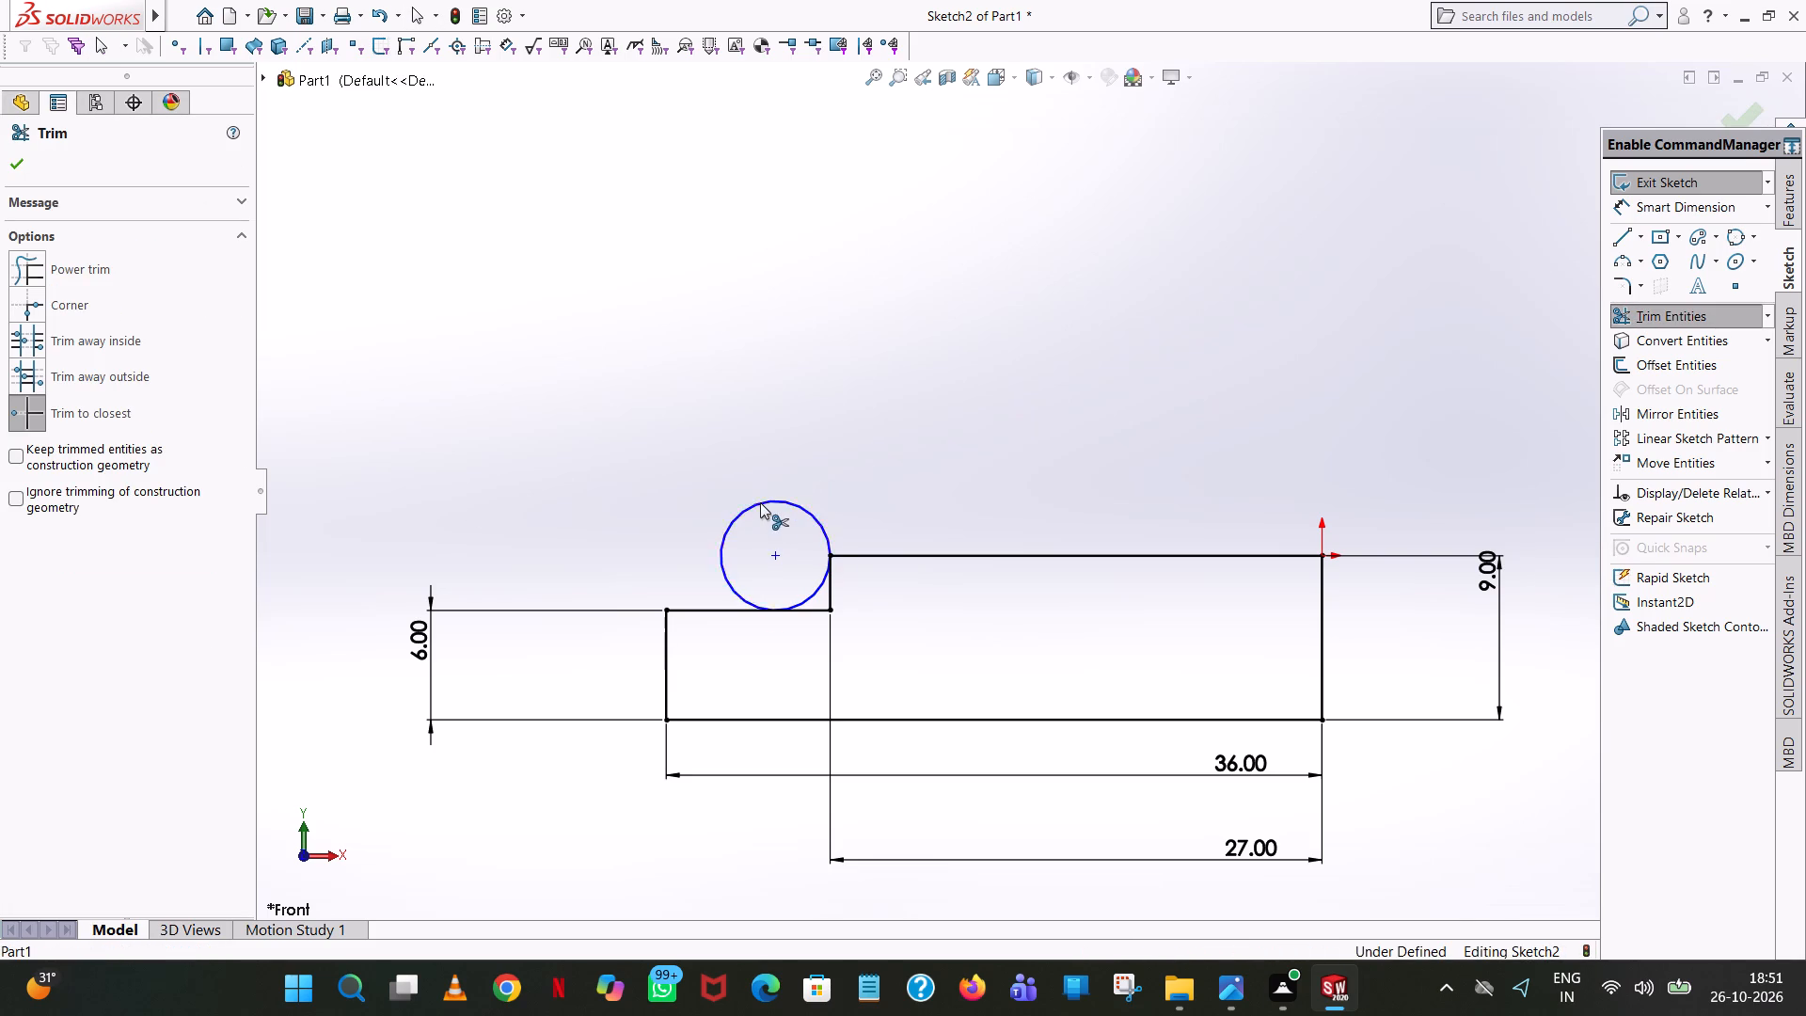
{"action": "left_click", "coordinate": [825, 610]}
{"action": "left_click", "coordinate": [832, 599]}
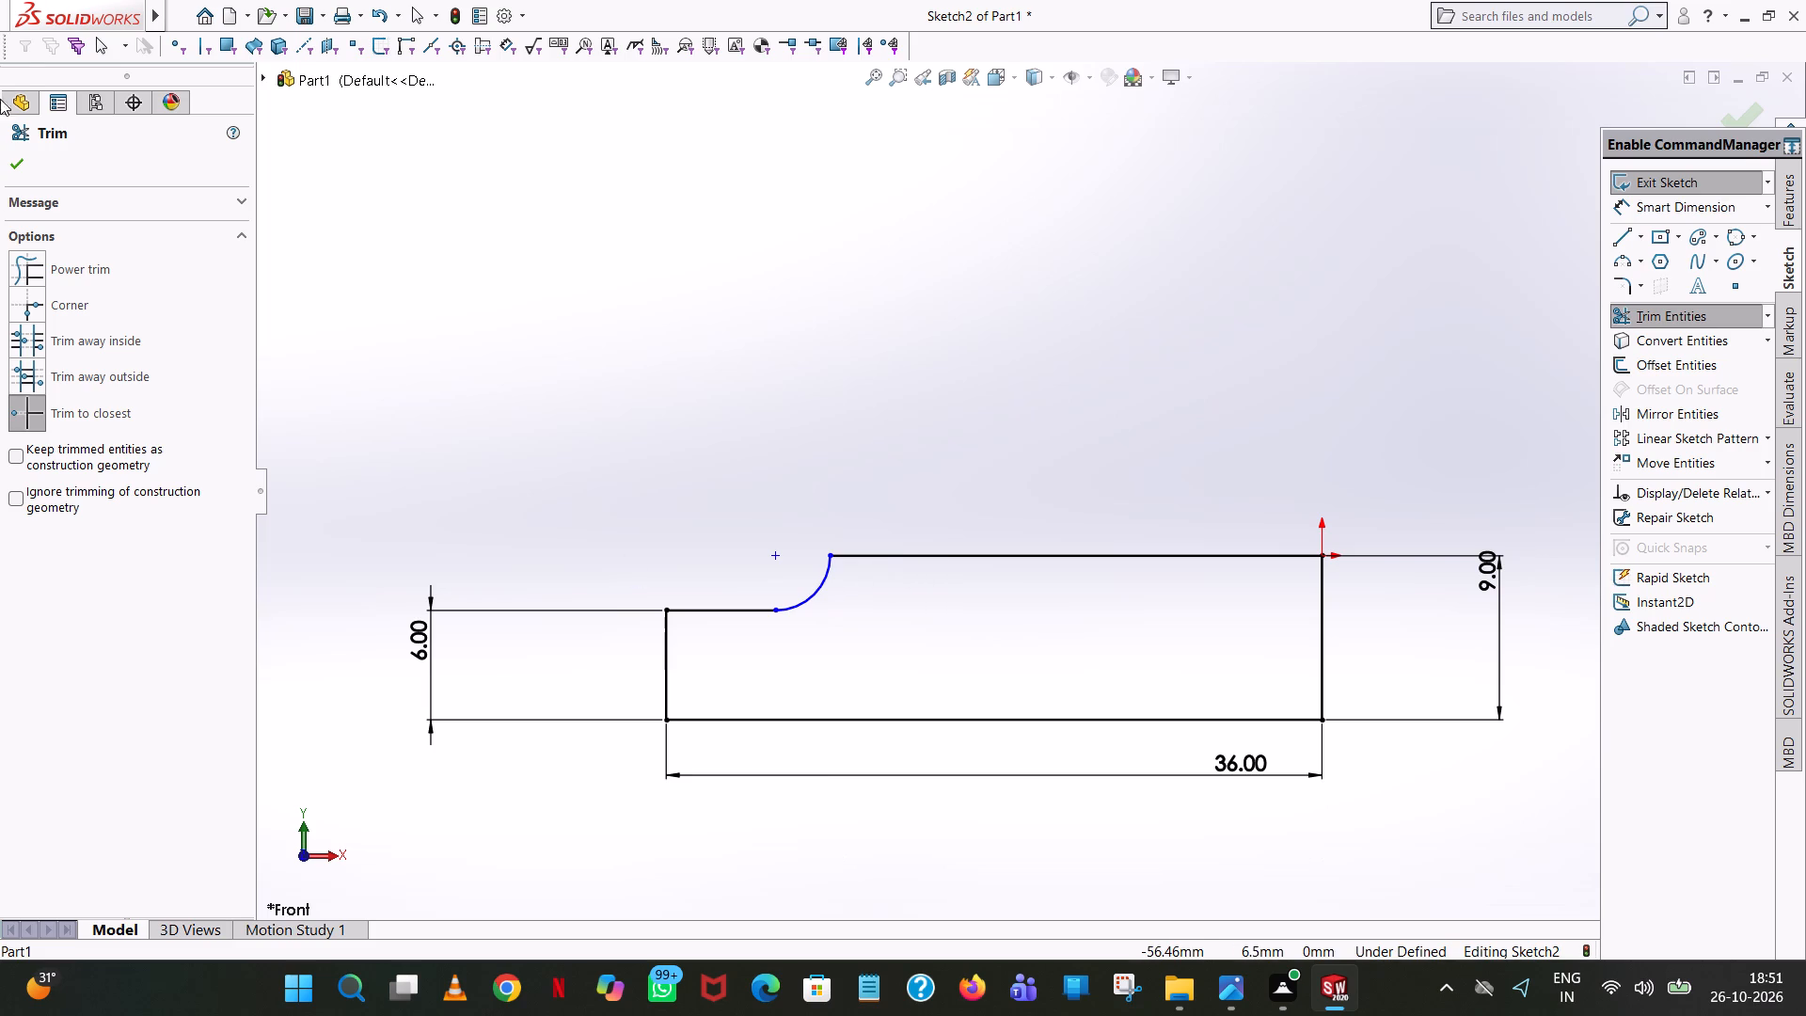
{"action": "left_click", "coordinate": [10, 169]}
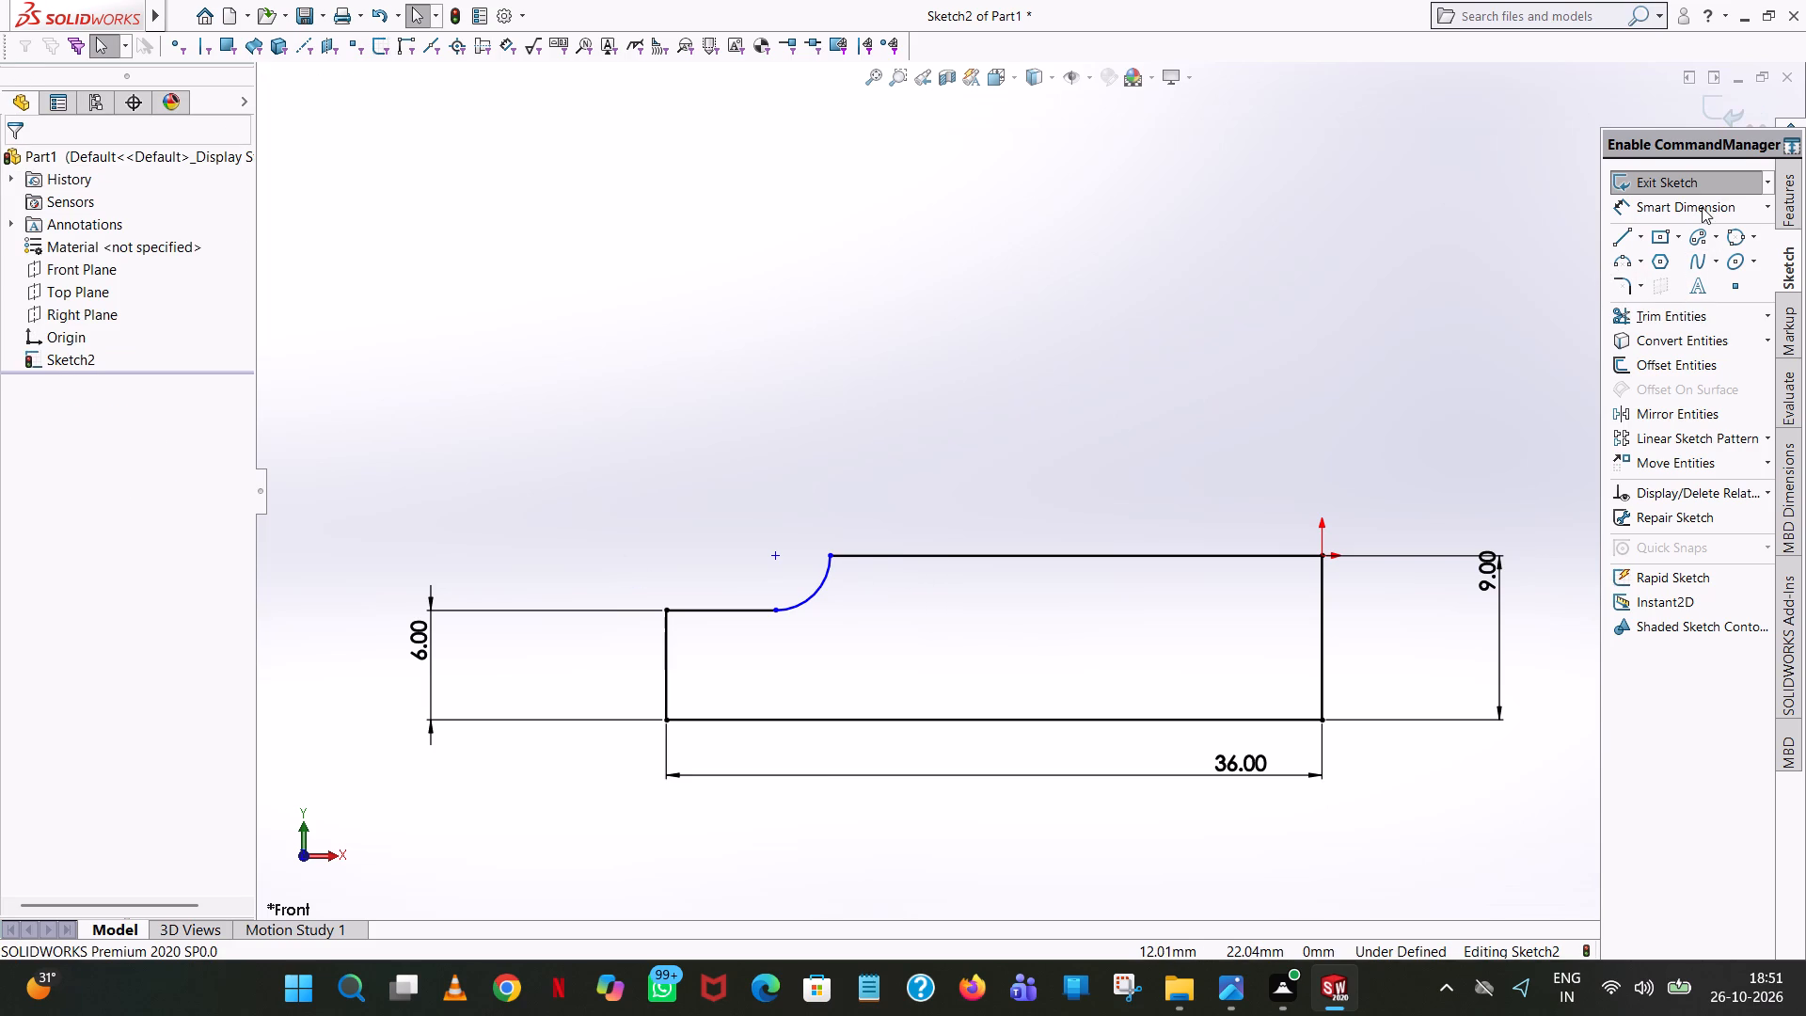
Dimension the radius of the concave arc at the step, placing it above the profile.
{"action": "left_click", "coordinate": [1702, 207]}
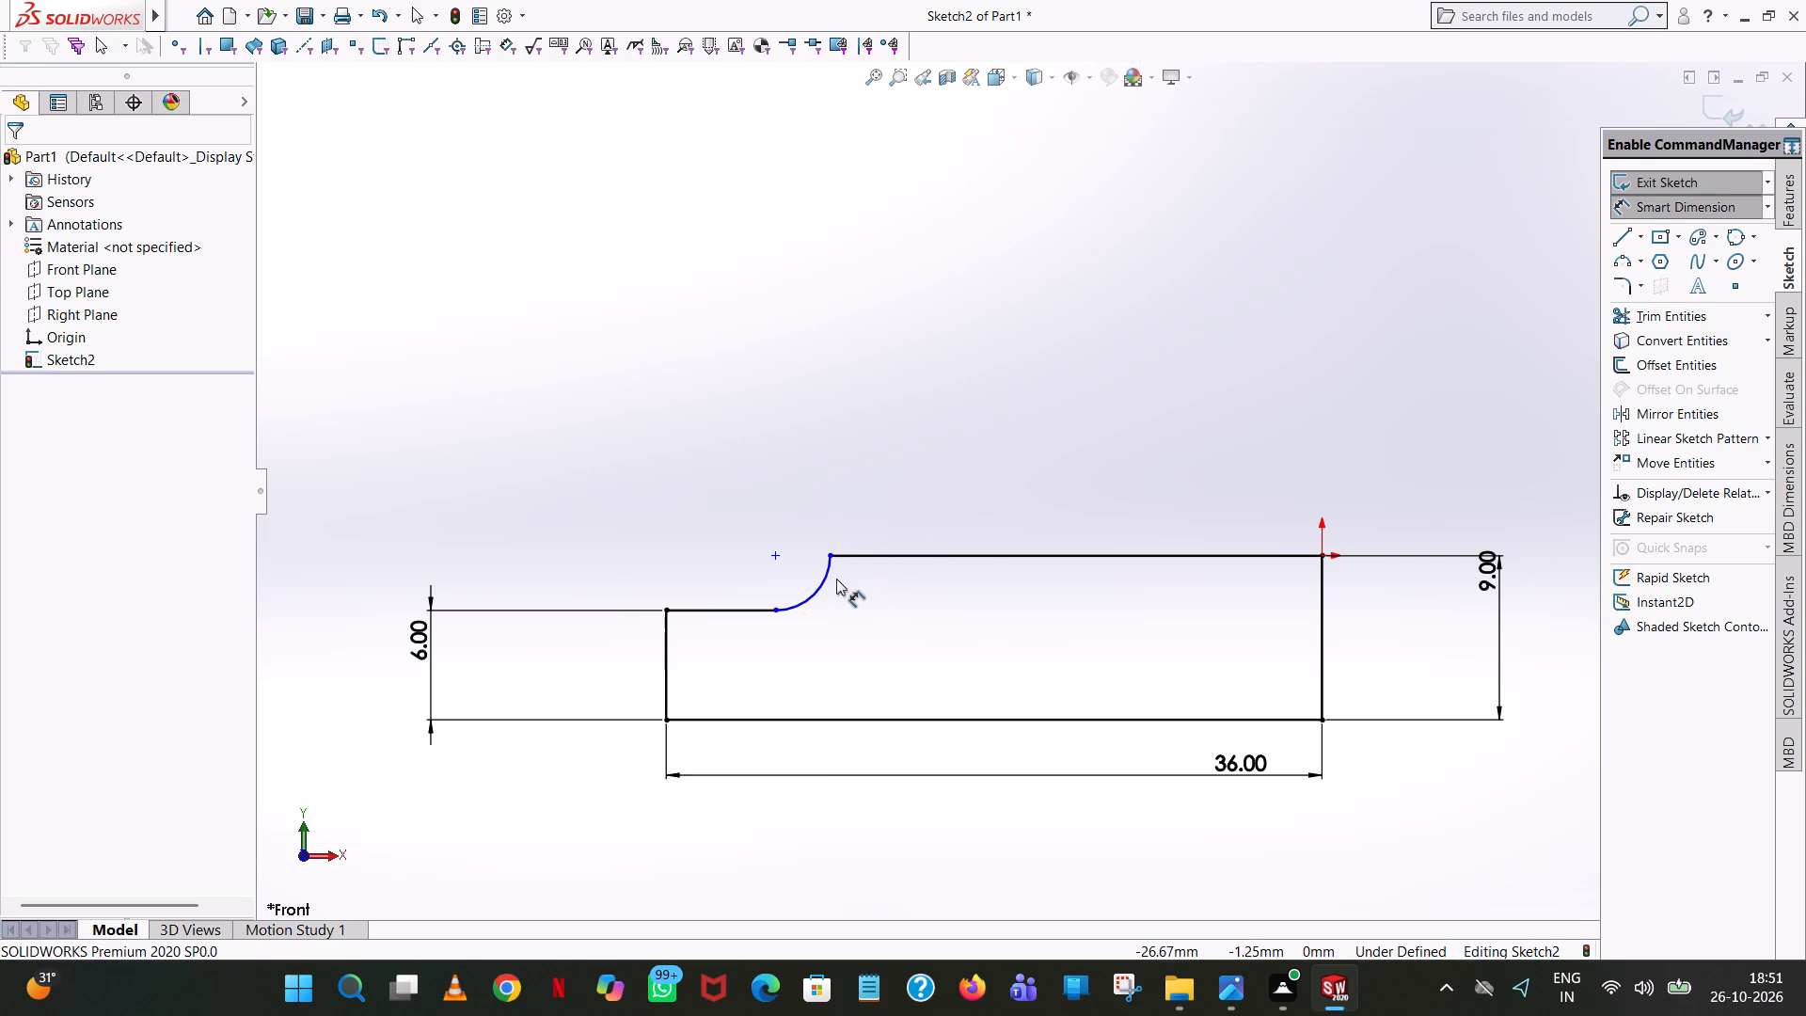
{"action": "left_click", "coordinate": [830, 579]}
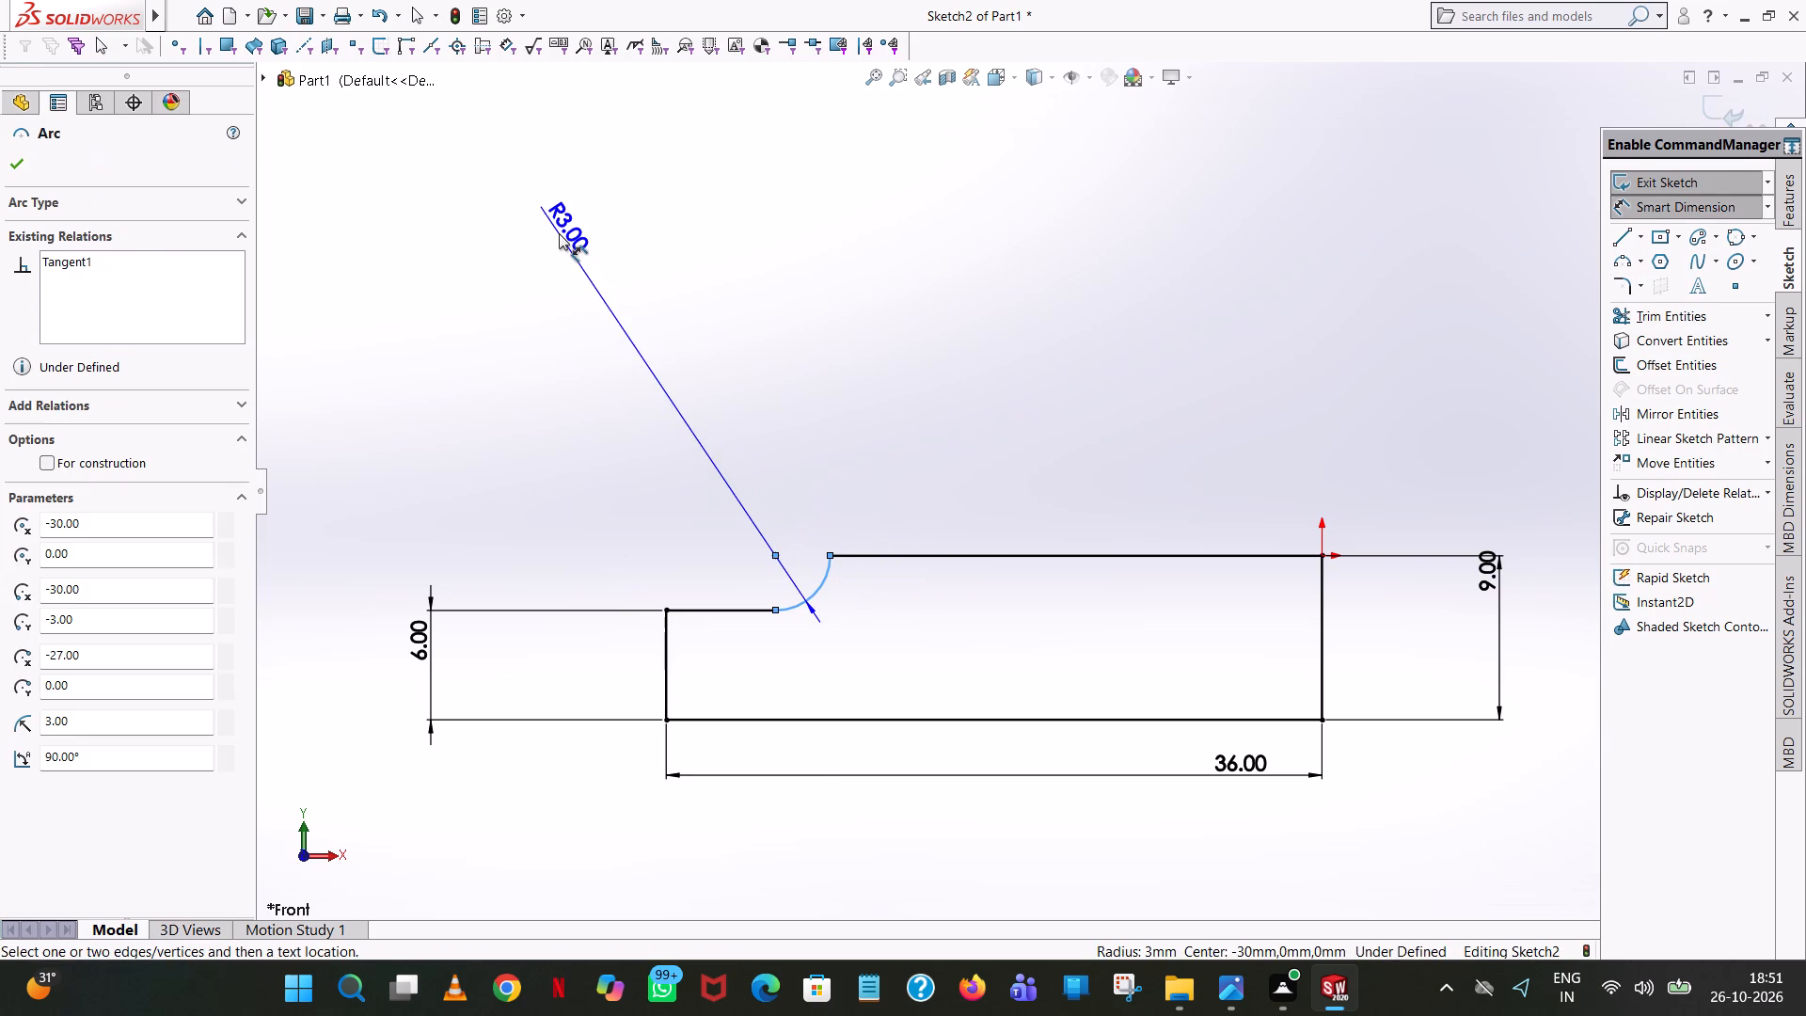
{"action": "left_click", "coordinate": [559, 233]}
{"action": "left_click", "coordinate": [470, 203]}
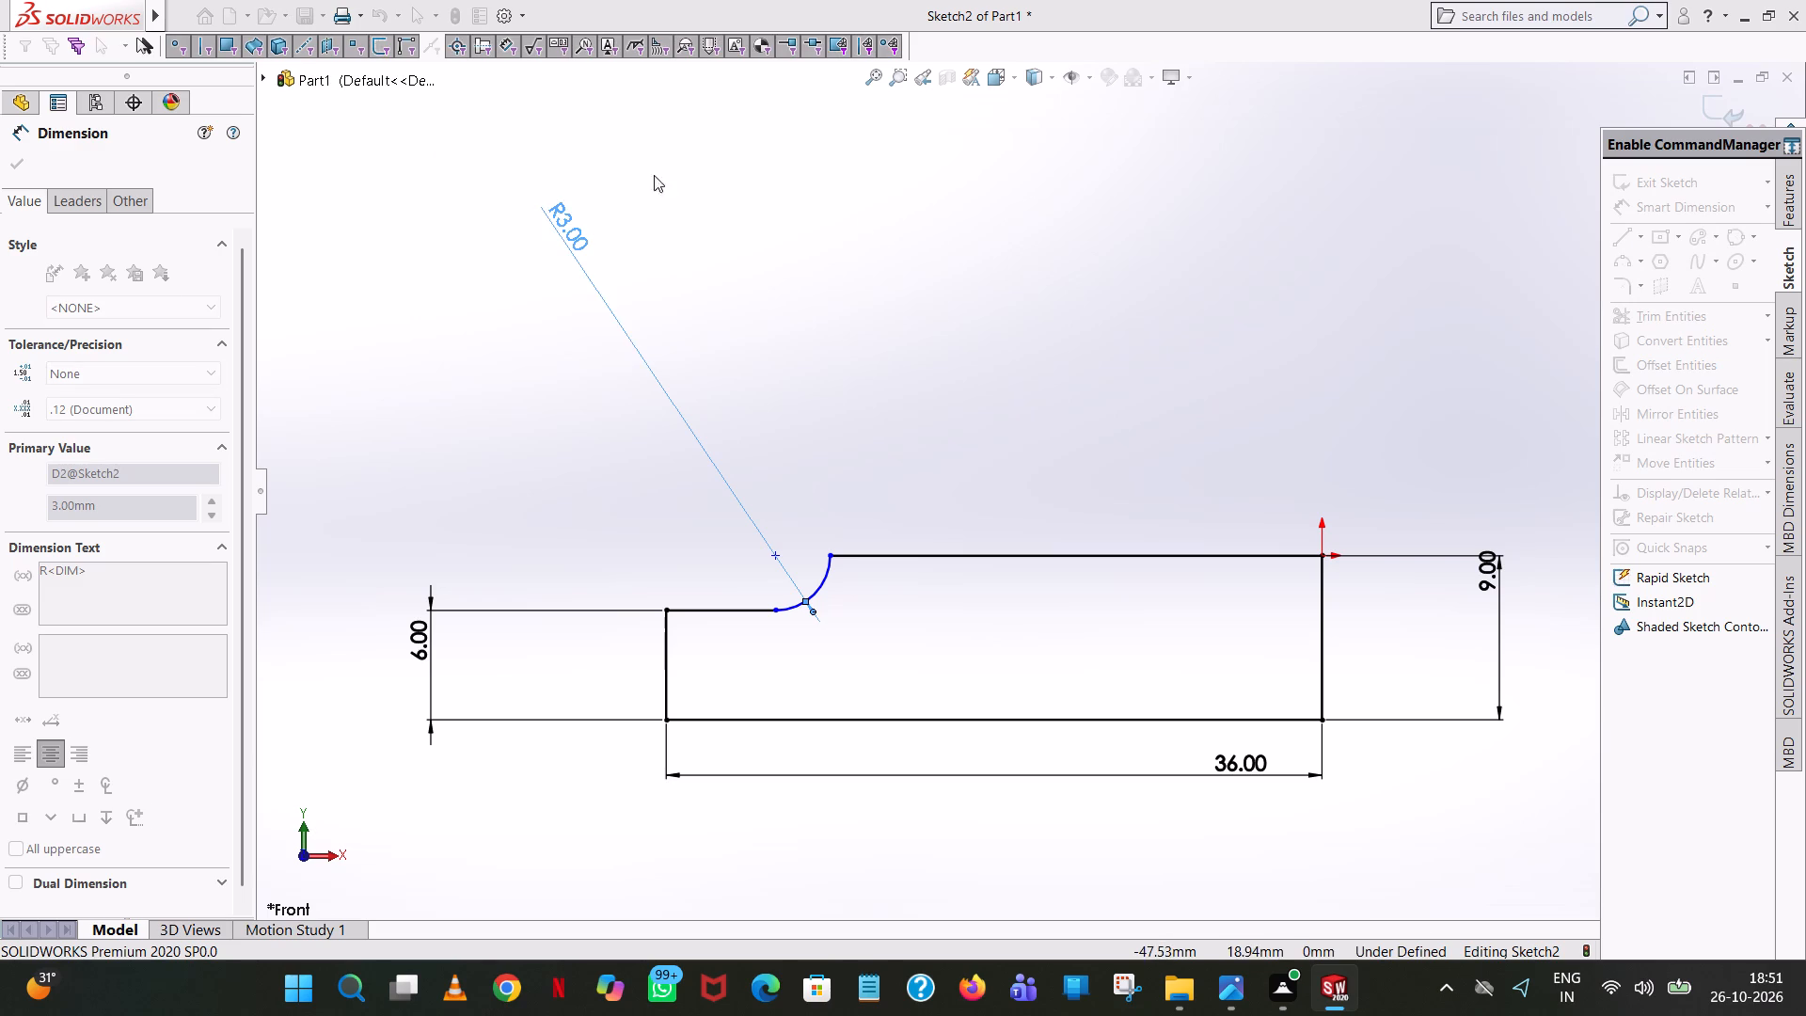
{"action": "left_click", "coordinate": [958, 250]}
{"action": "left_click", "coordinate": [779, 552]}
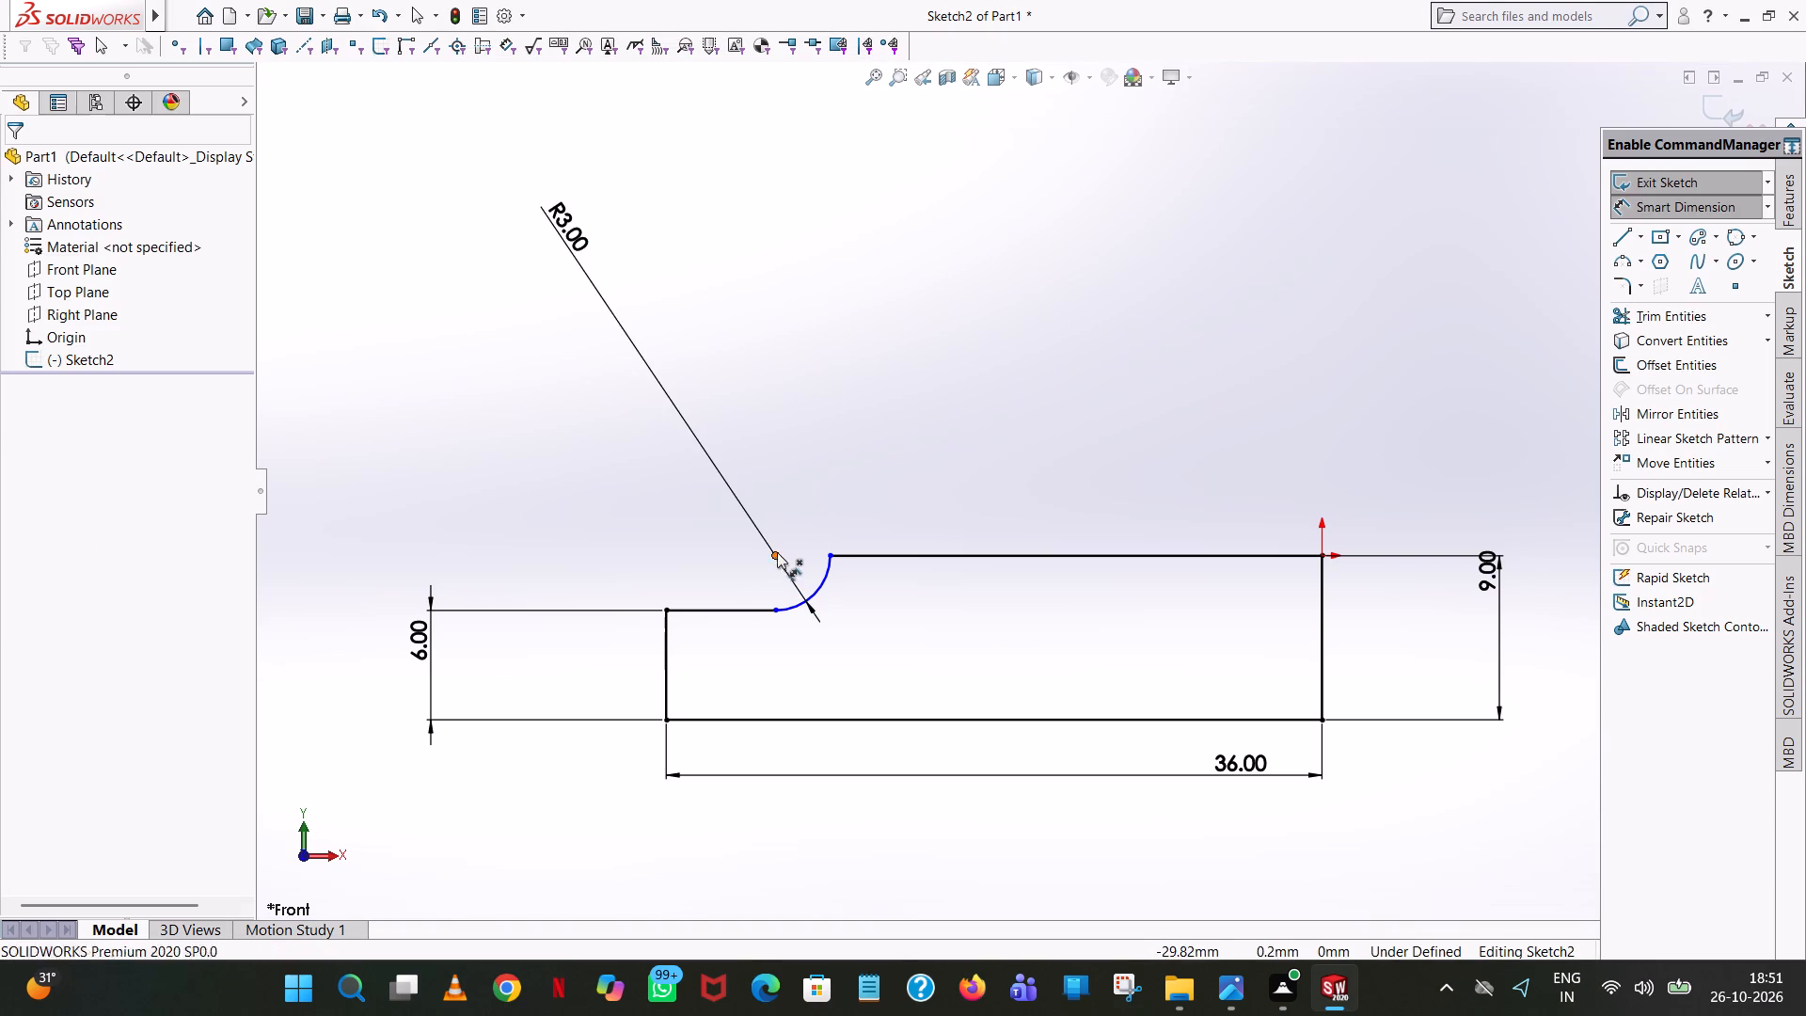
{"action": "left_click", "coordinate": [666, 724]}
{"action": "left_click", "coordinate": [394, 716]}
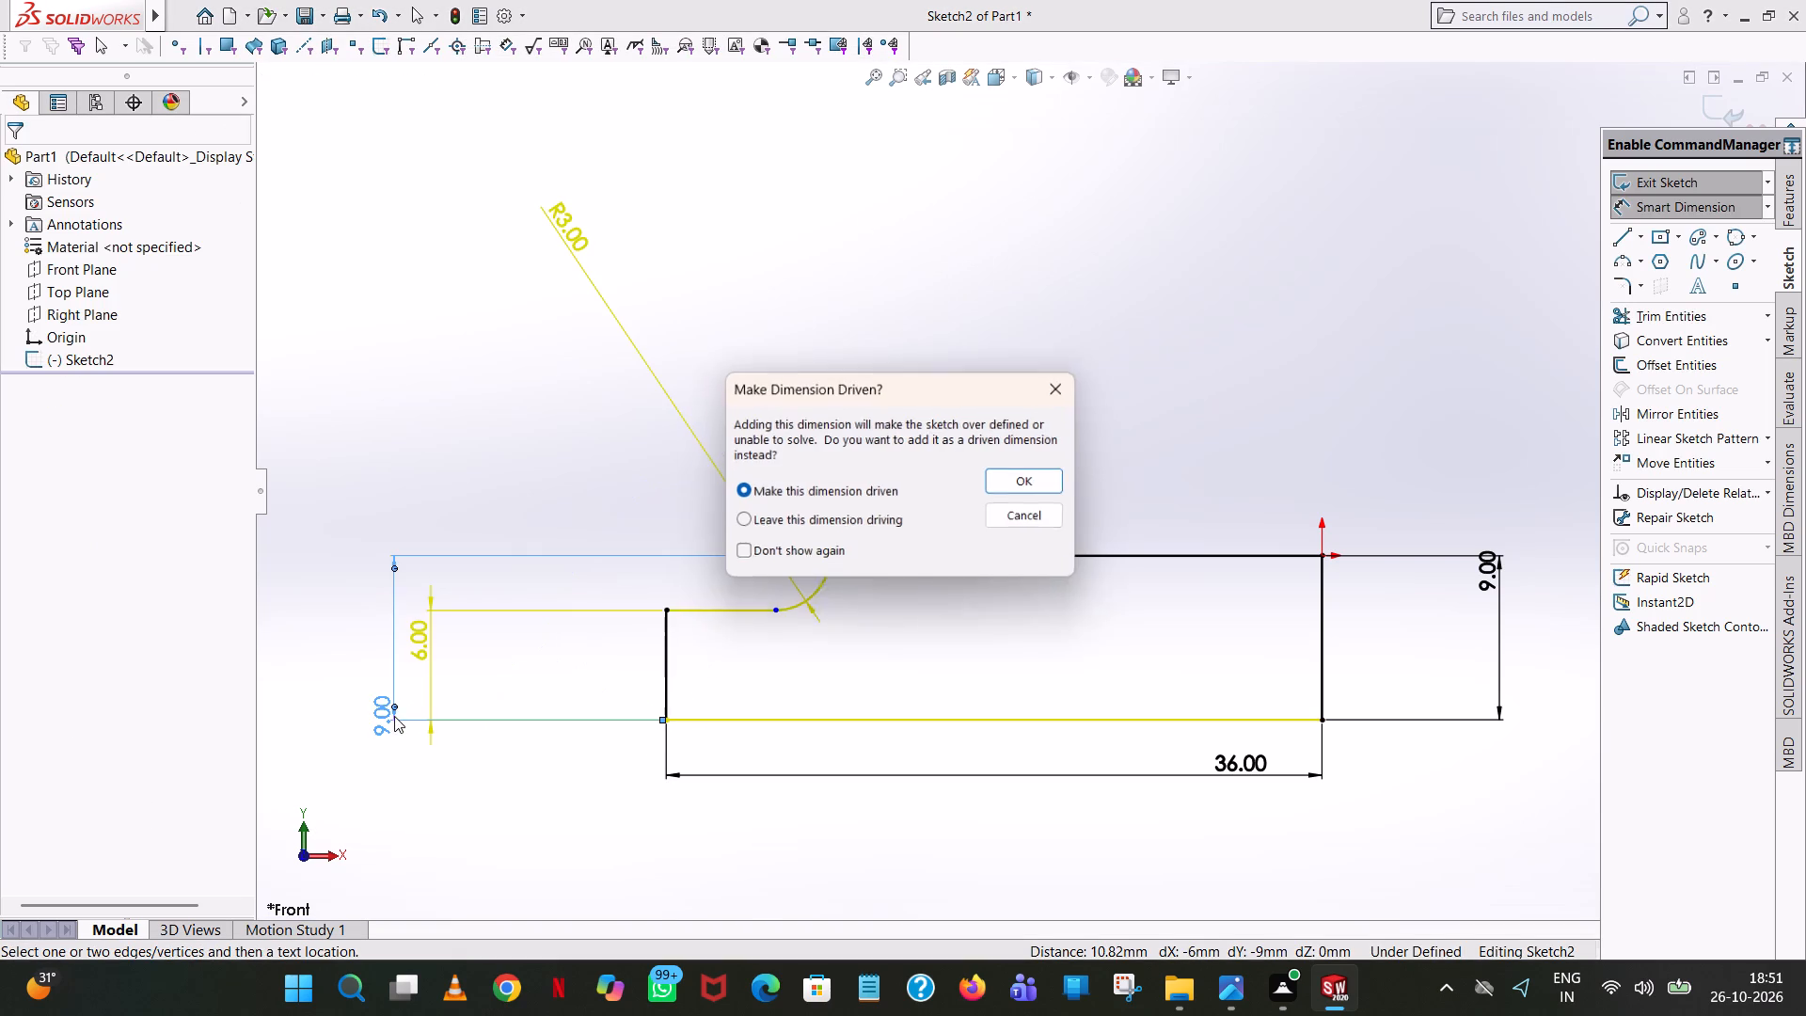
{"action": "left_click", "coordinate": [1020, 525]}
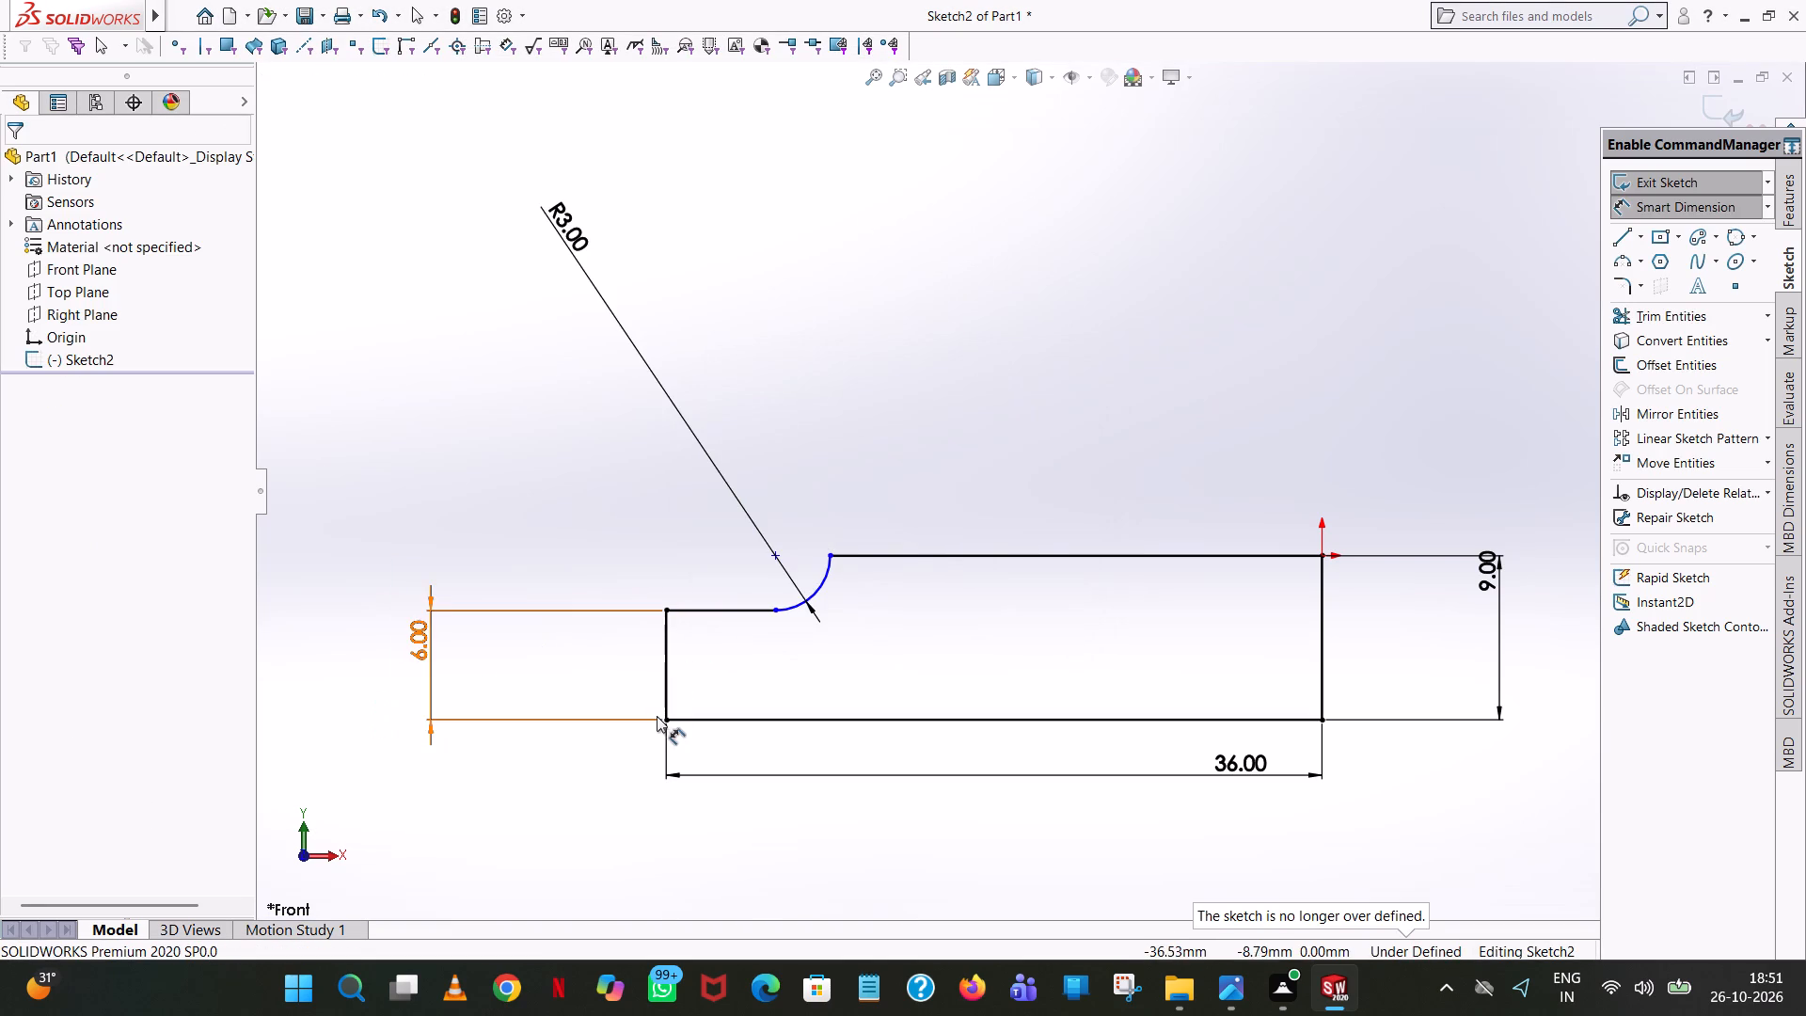
Dimension the horizontal distance from the lower section's bottom outer corner to the arc's centre, placing it below the profile.
{"action": "left_click", "coordinate": [669, 724]}
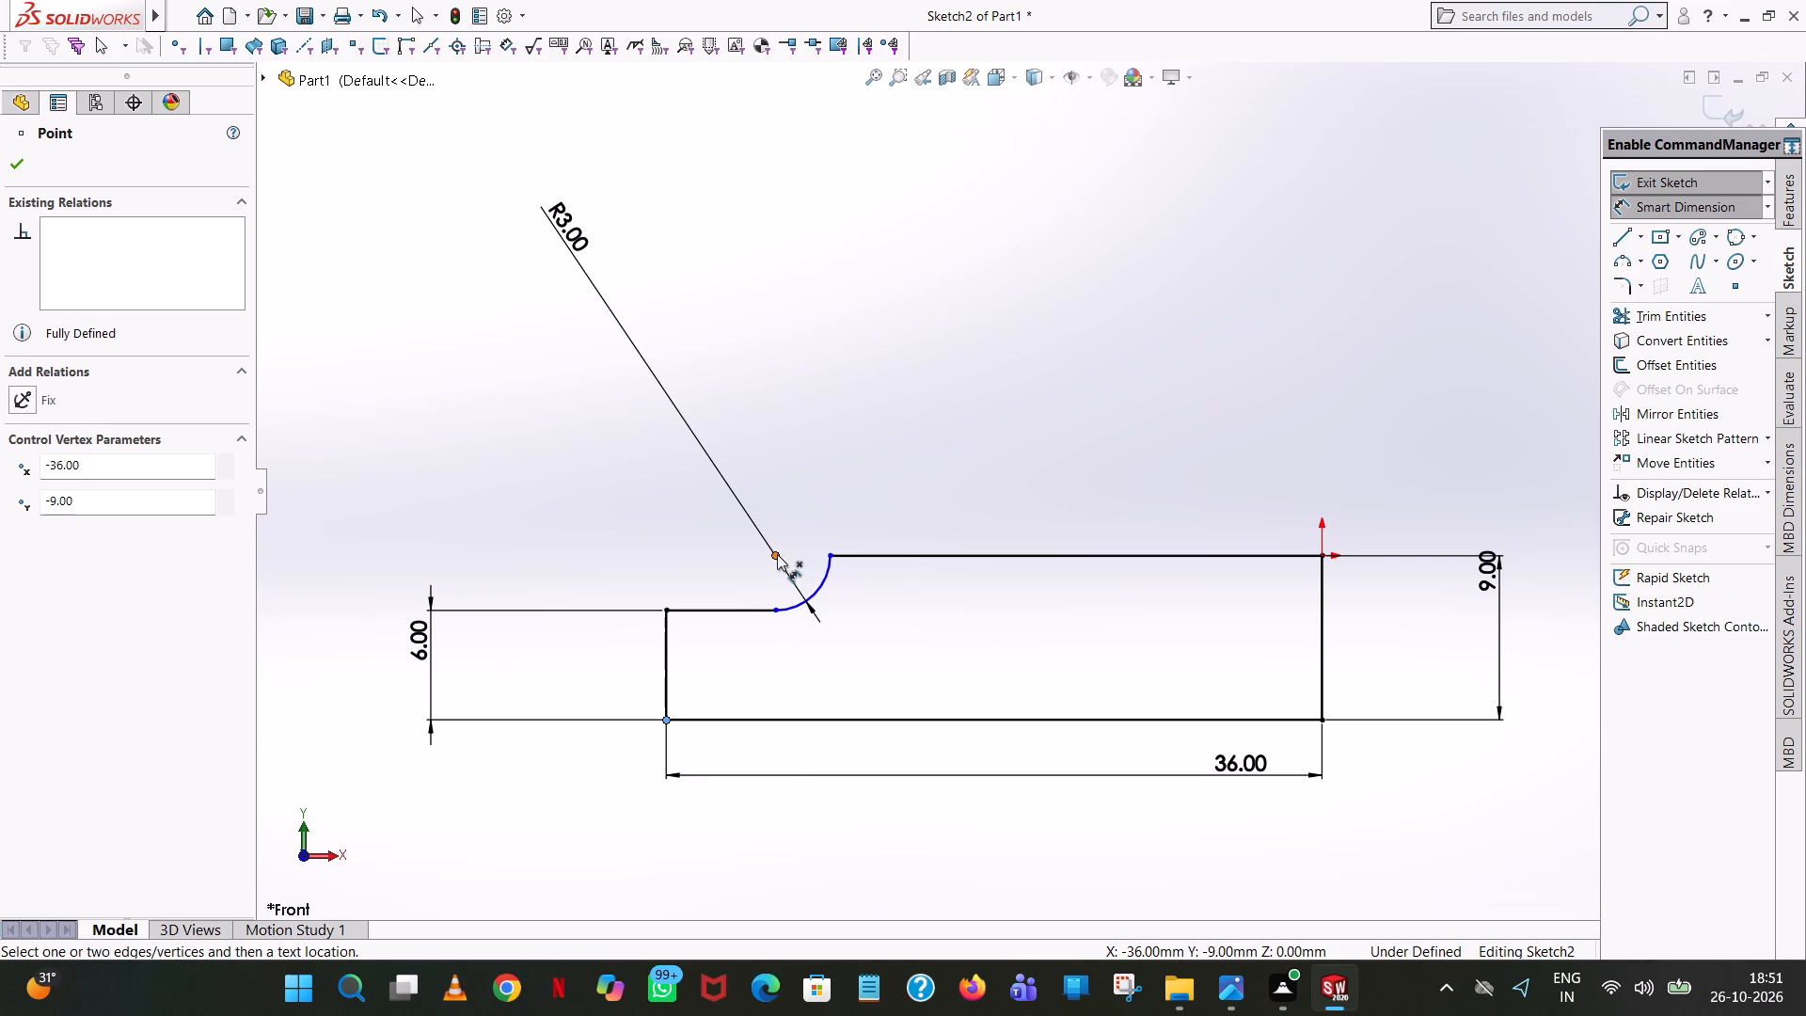
{"action": "left_click", "coordinate": [777, 554]}
{"action": "left_click", "coordinate": [737, 818]}
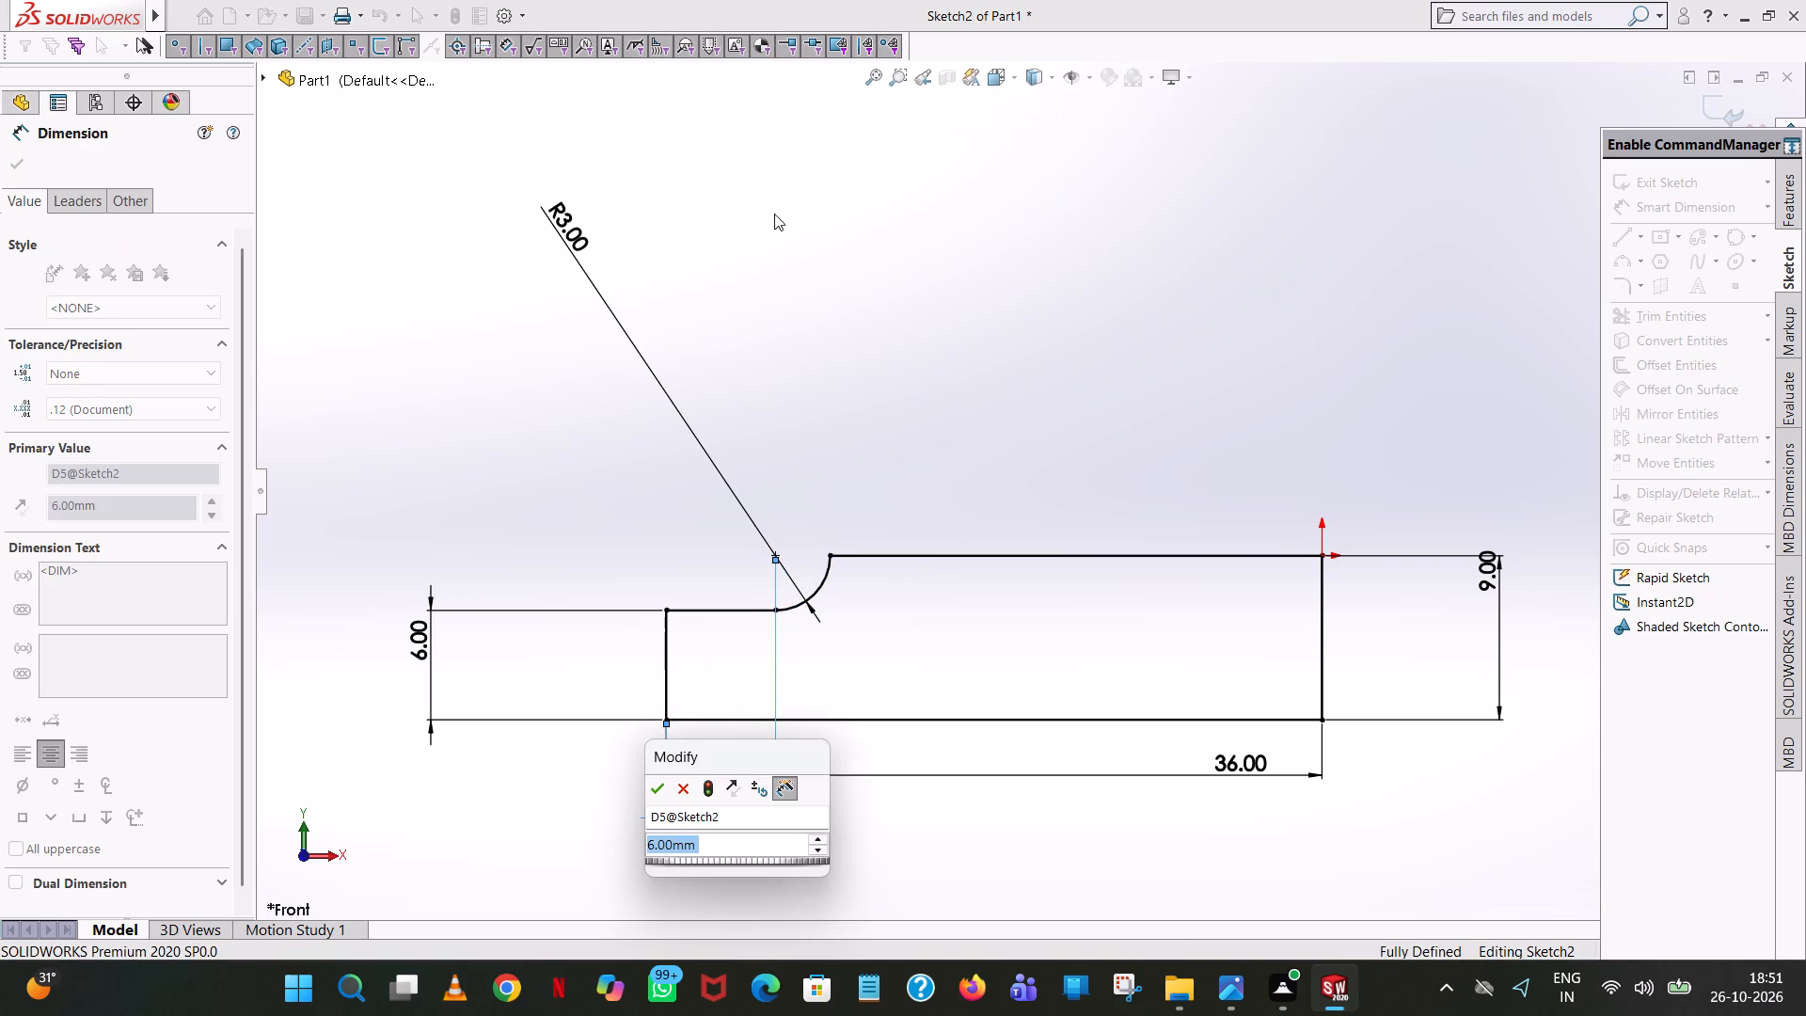
{"action": "left_click", "coordinate": [656, 787]}
{"action": "left_click", "coordinate": [913, 311]}
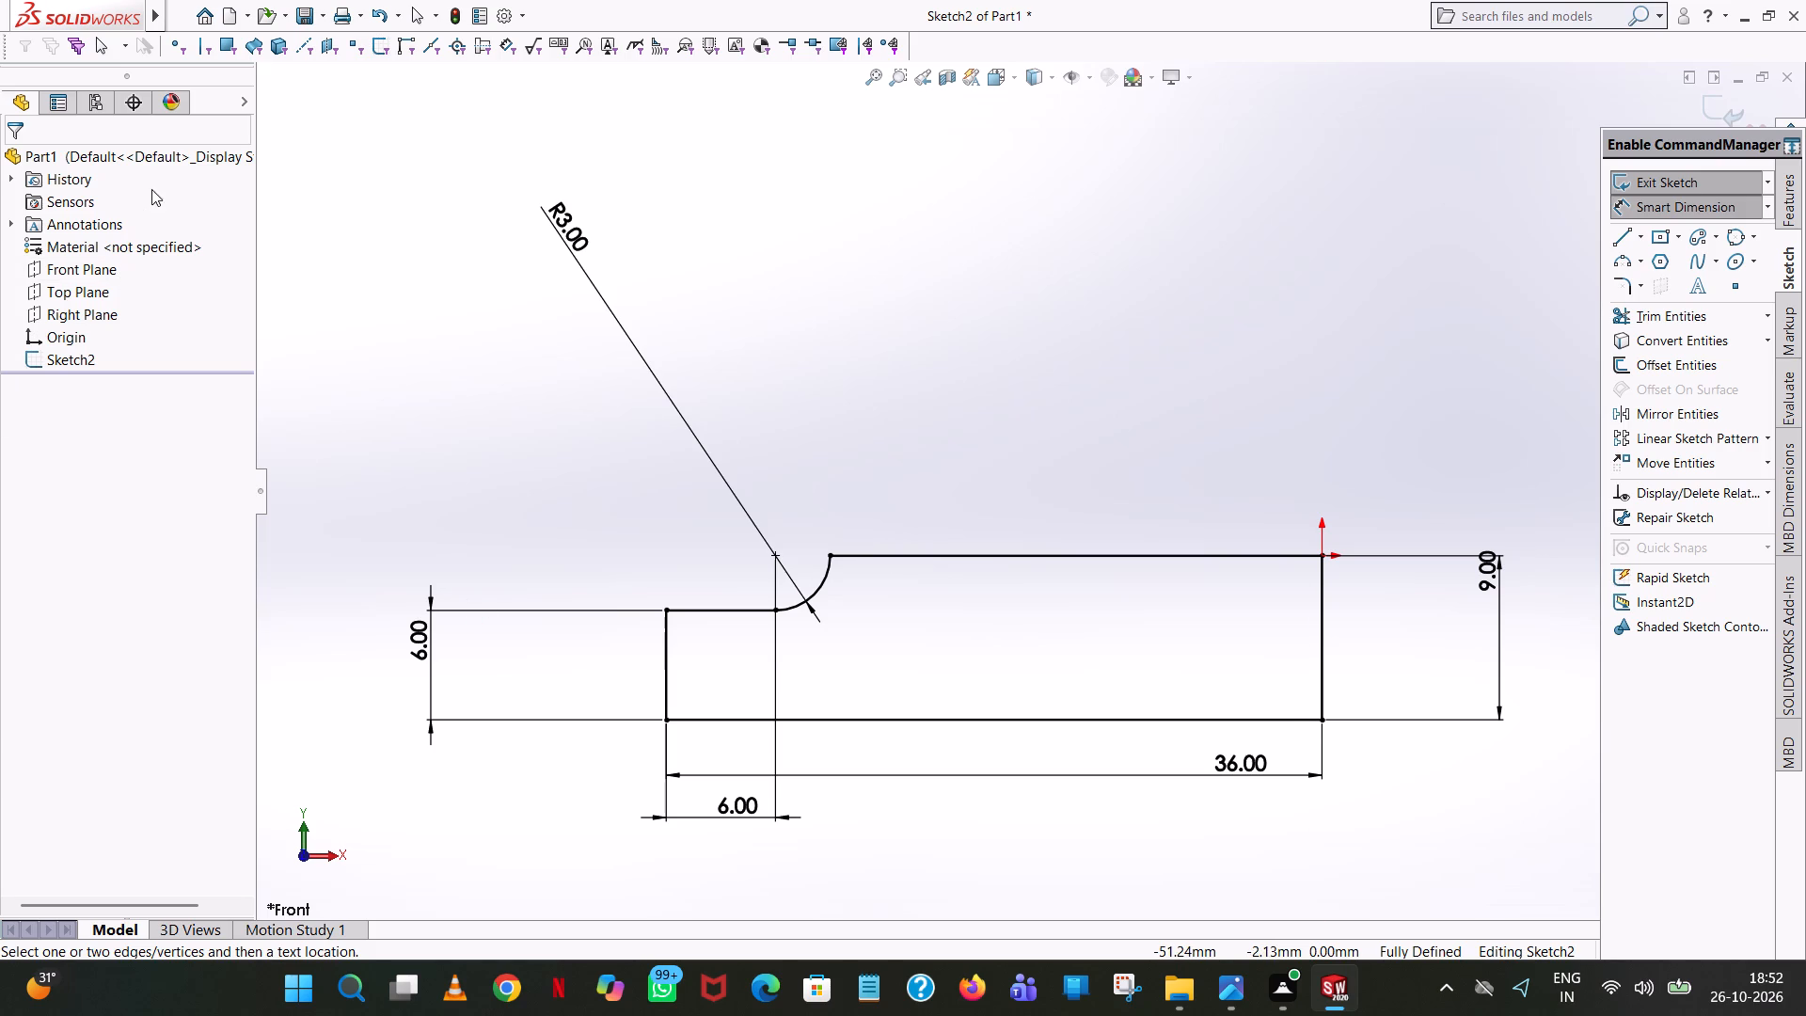
Extrude the stepped profile 15 mm with the Mid Plane end condition.
{"action": "left_click", "coordinate": [1788, 208]}
{"action": "left_click", "coordinate": [1754, 188]}
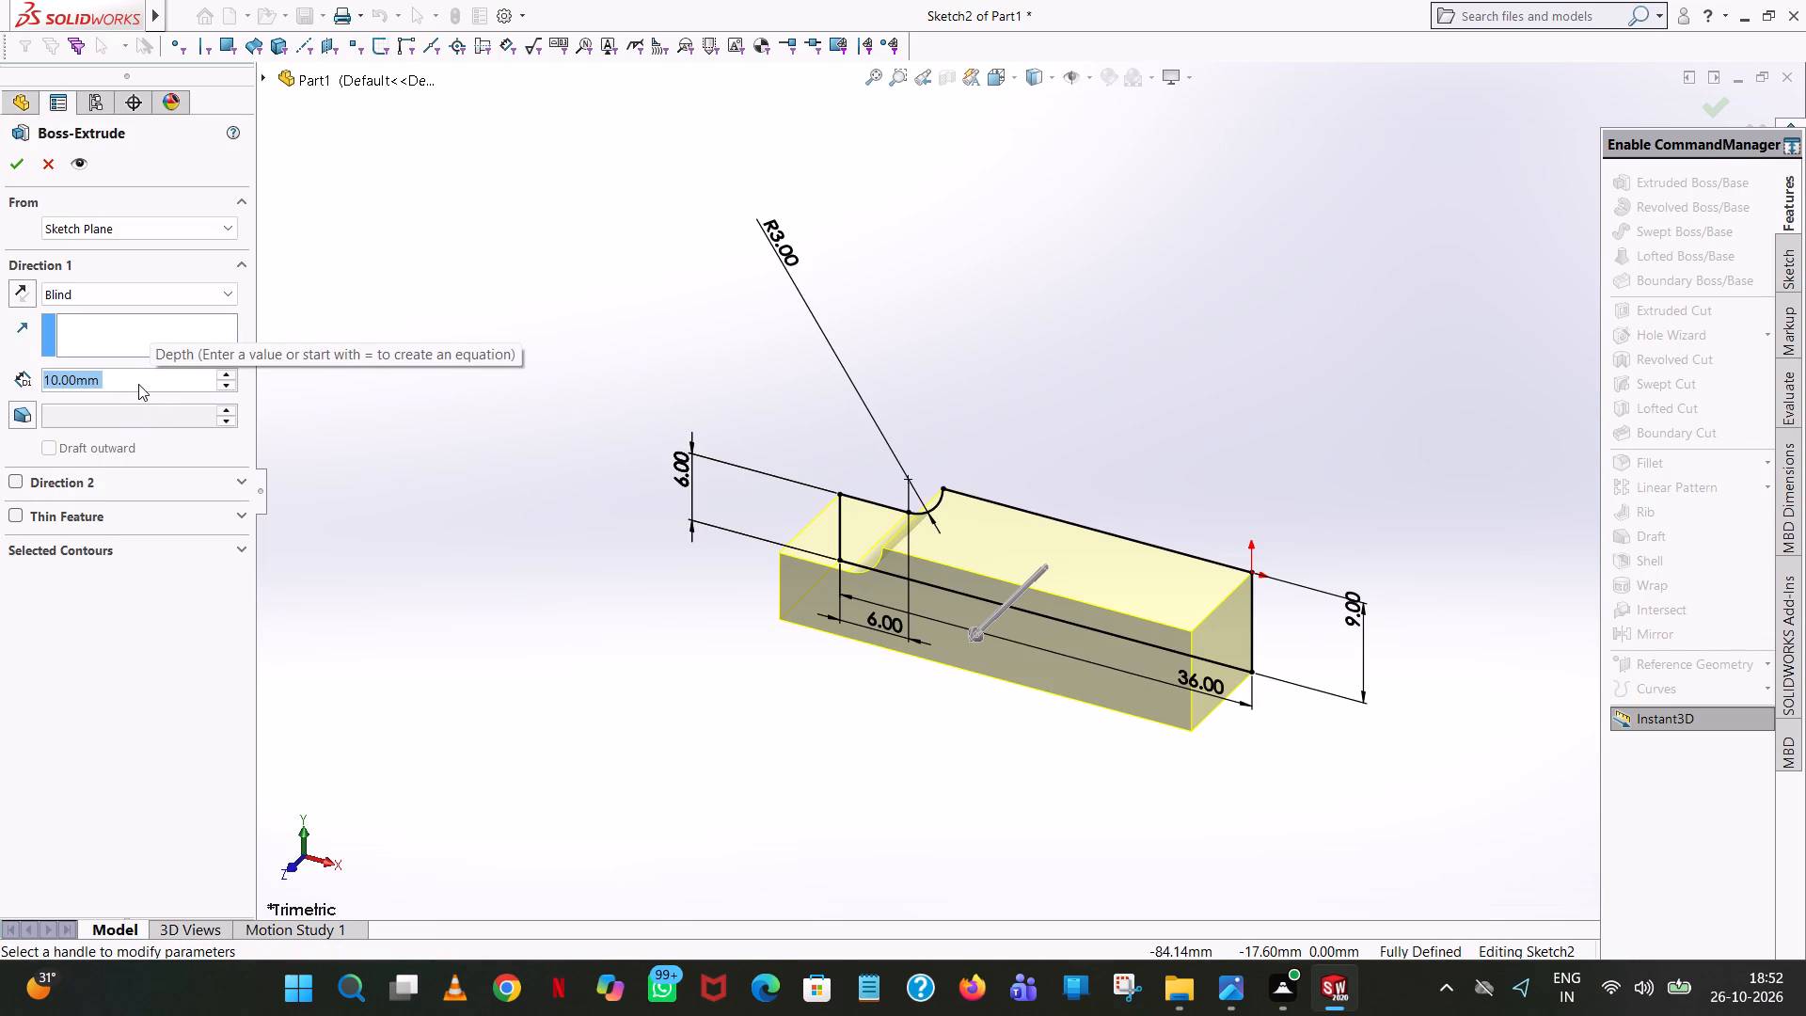
{"action": "type", "text": "15"}
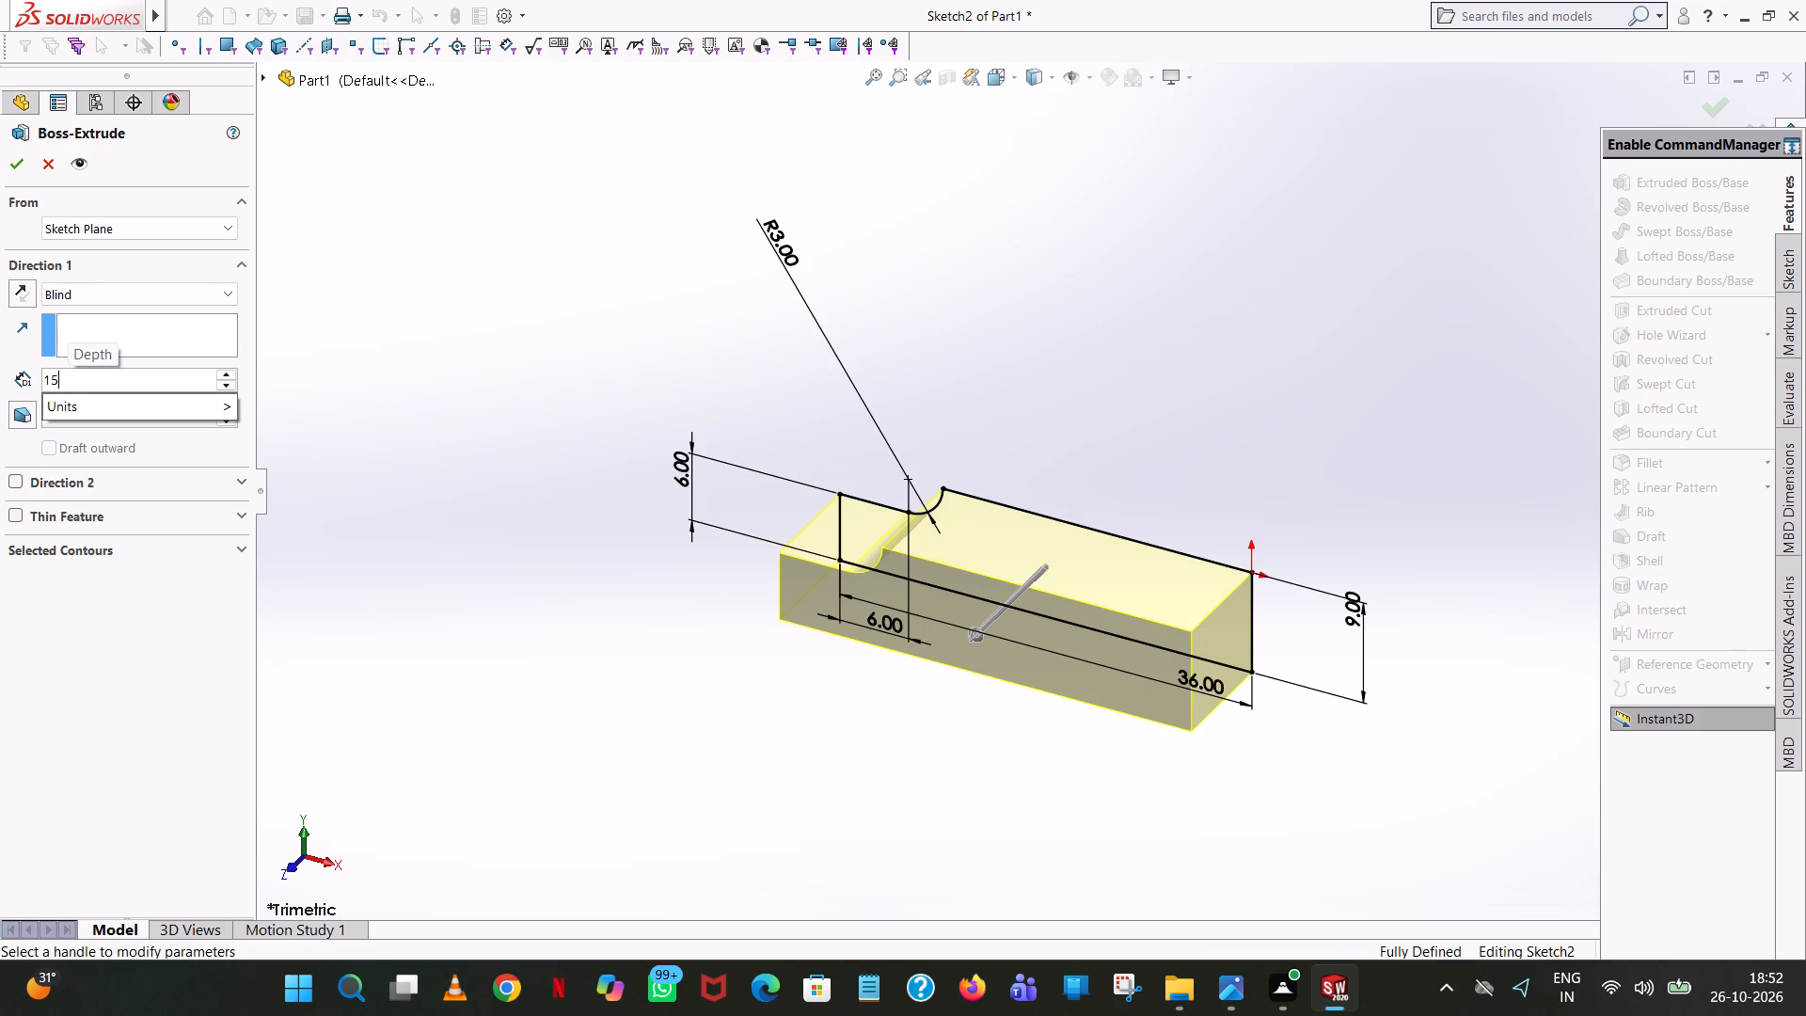
{"action": "left_click", "coordinate": [483, 282]}
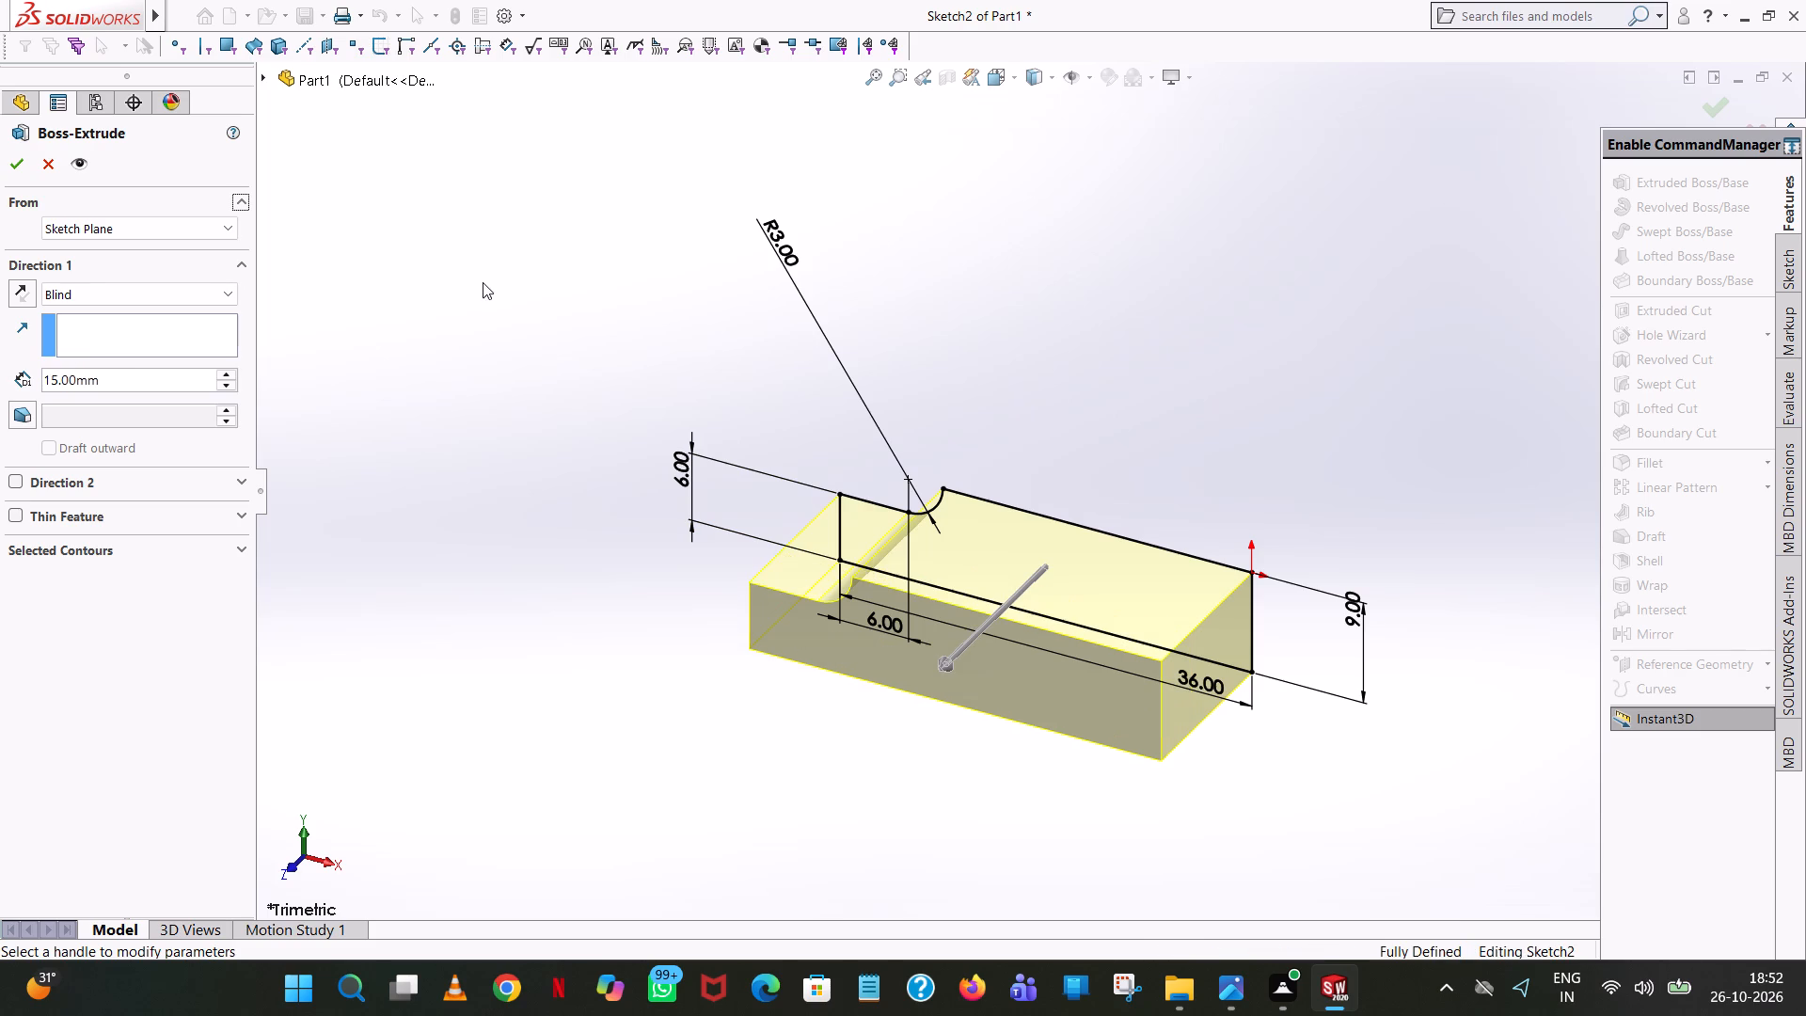
{"action": "left_click", "coordinate": [103, 287]}
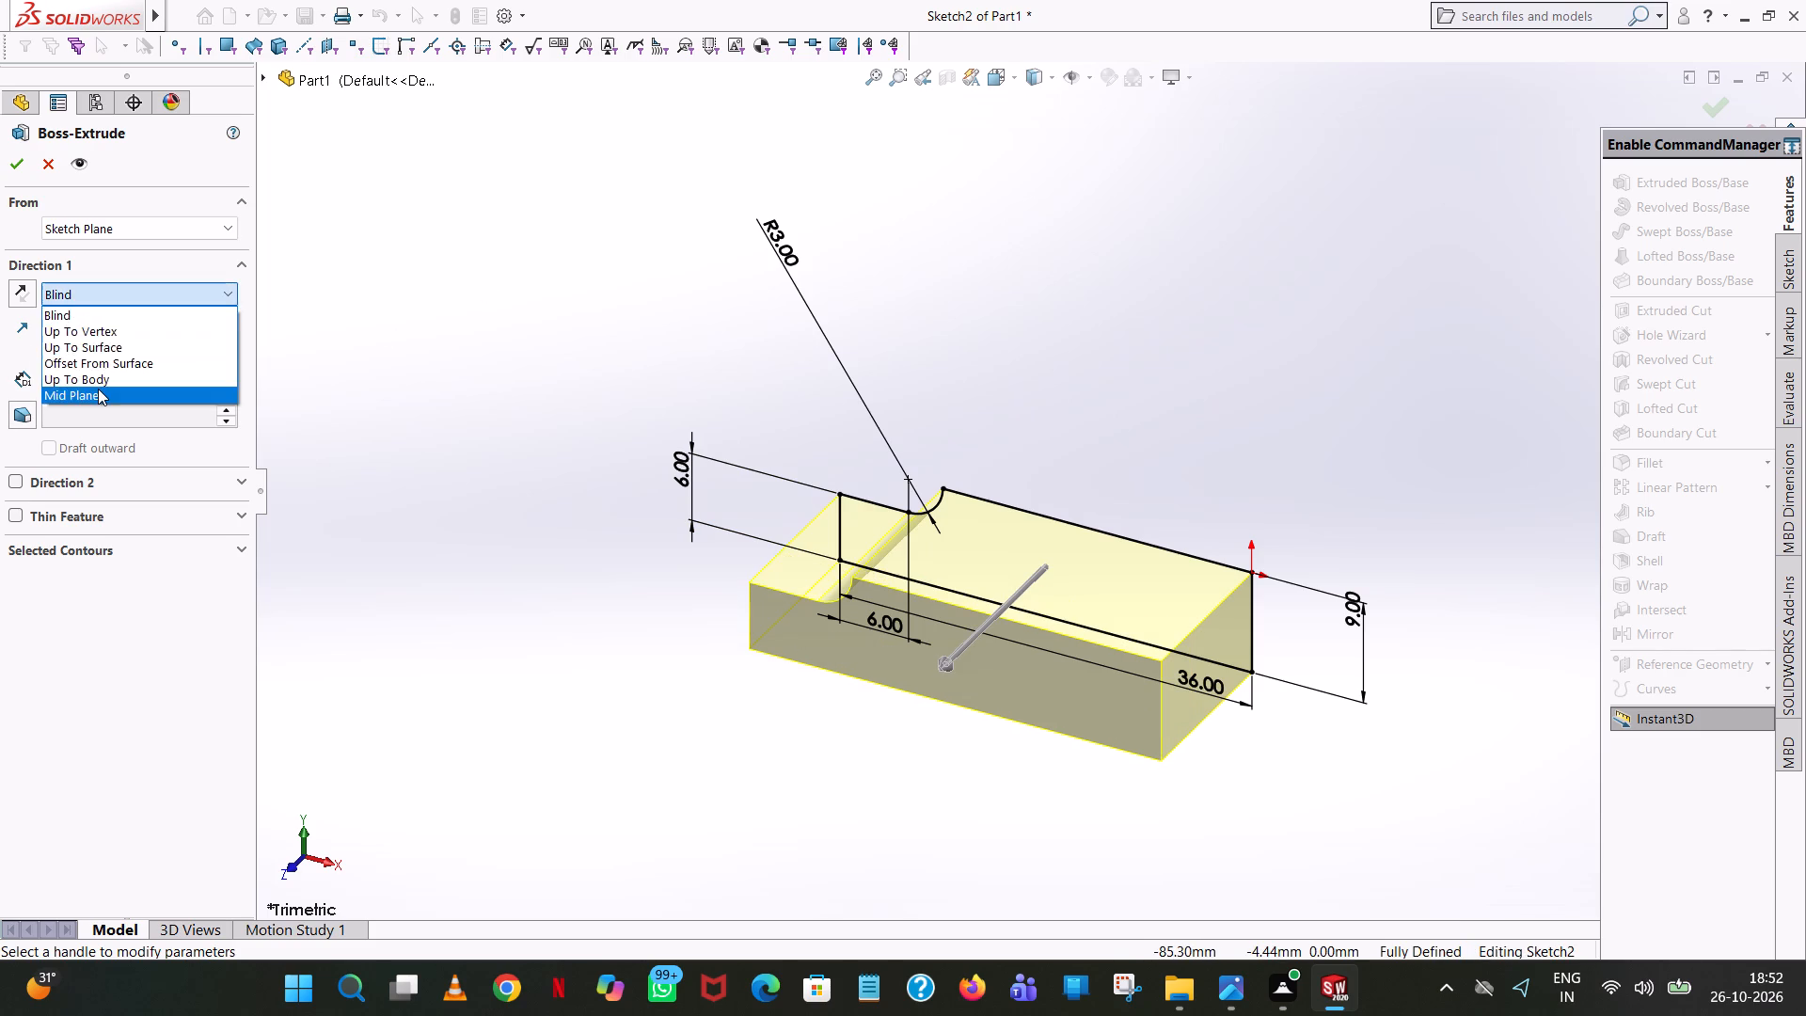
{"action": "left_click", "coordinate": [98, 389]}
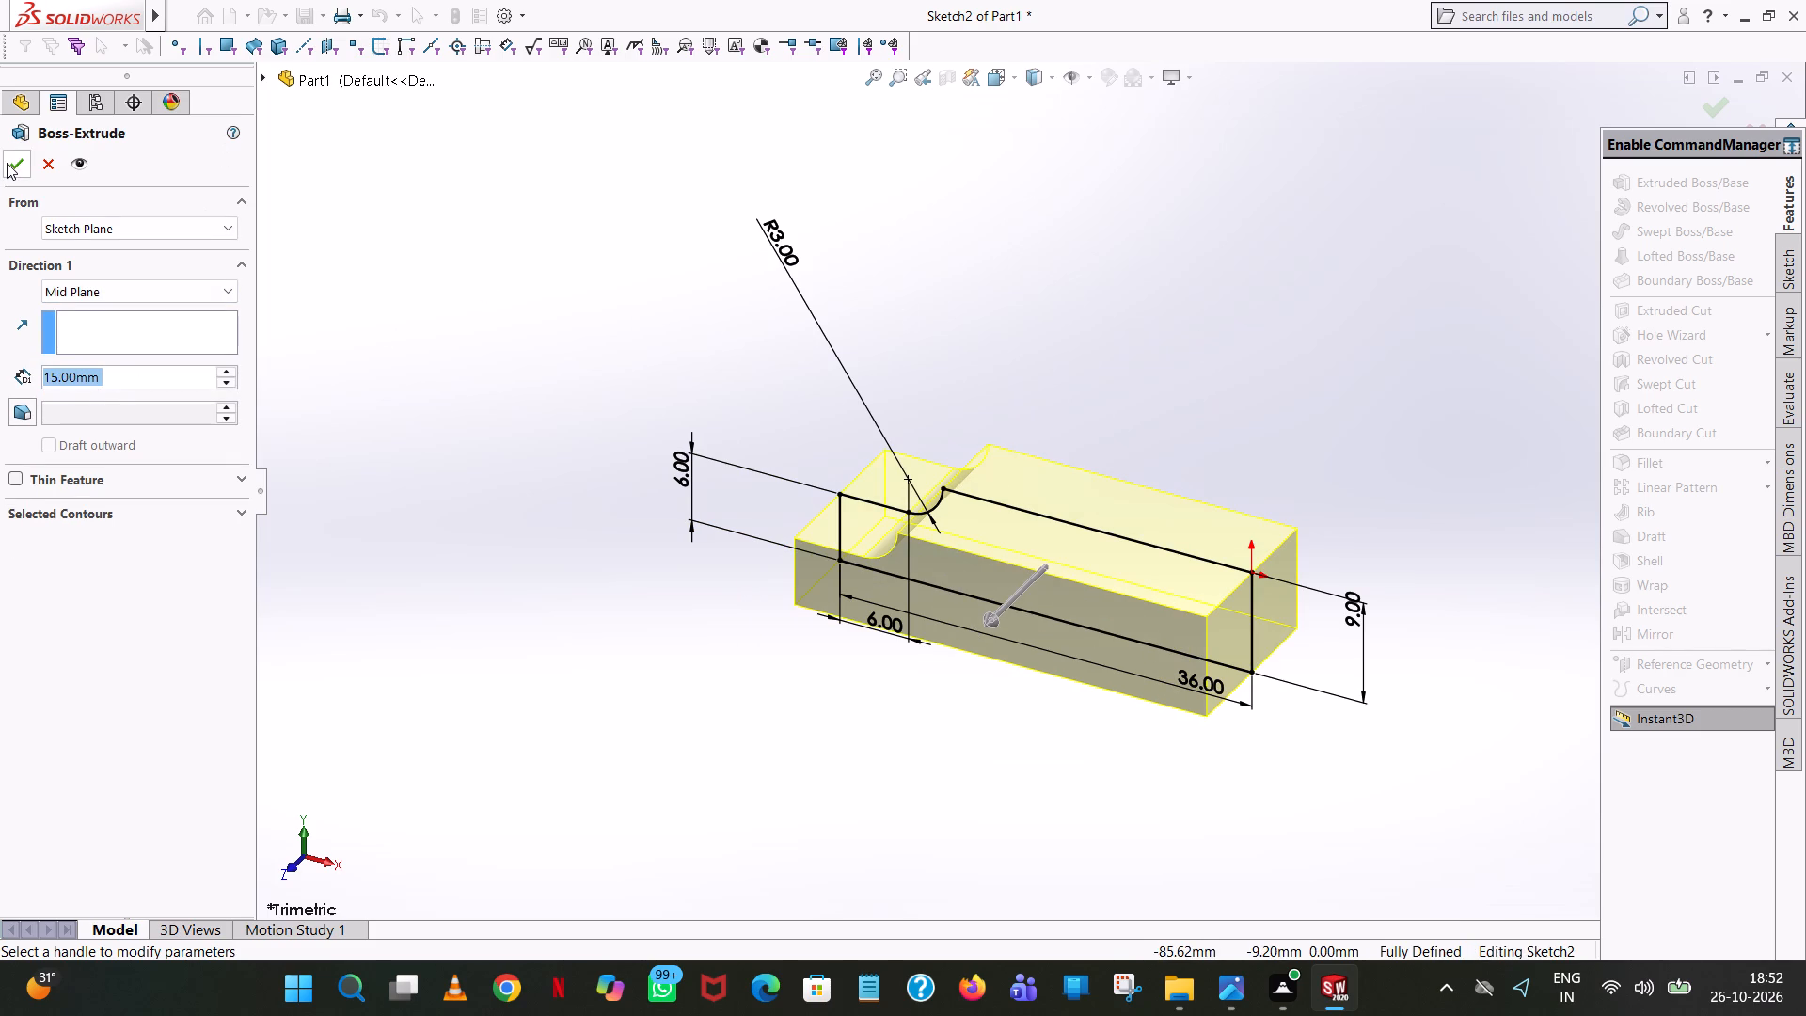
{"action": "left_click", "coordinate": [7, 163]}
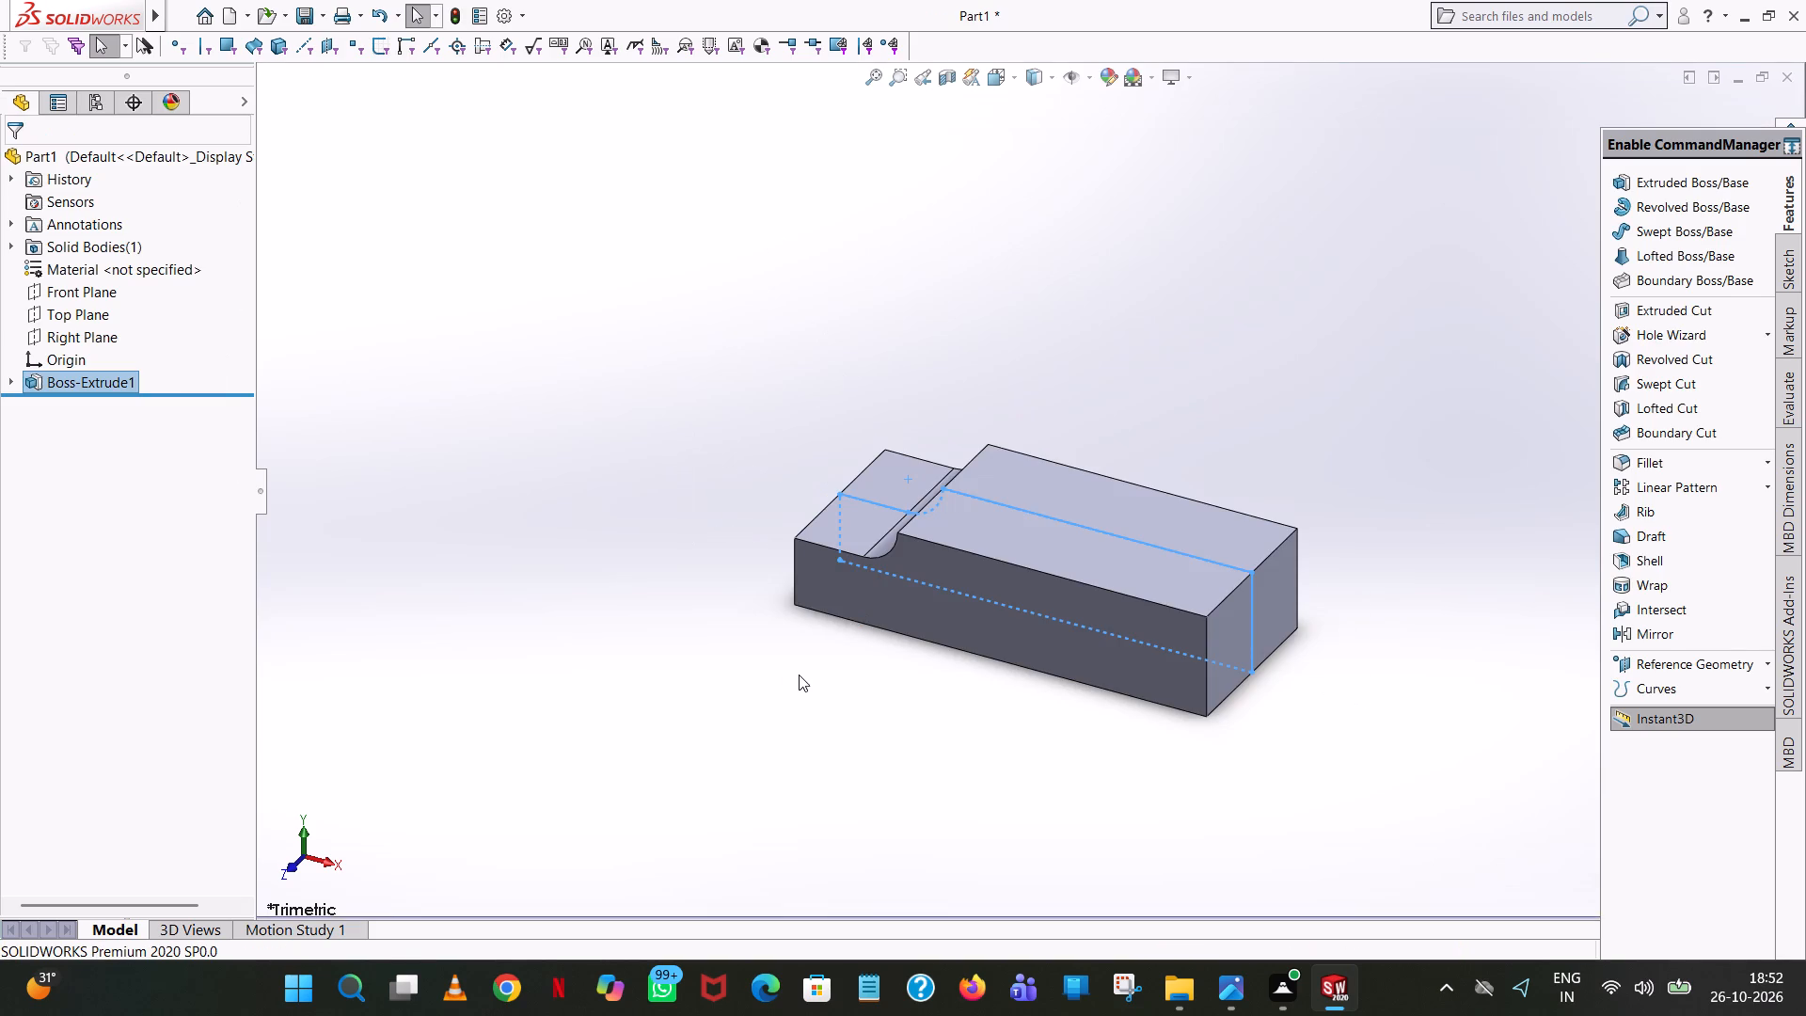
{"action": "left_click", "coordinate": [799, 675]}
Examine the extruded stepped block and its concave step from several angles.
{"action": "middle_click_drag", "start_coordinate": [773, 710], "coordinate": [817, 642]}
{"action": "scroll", "coordinate": [771, 711], "scroll_direction": "up", "scroll_amount": 1}
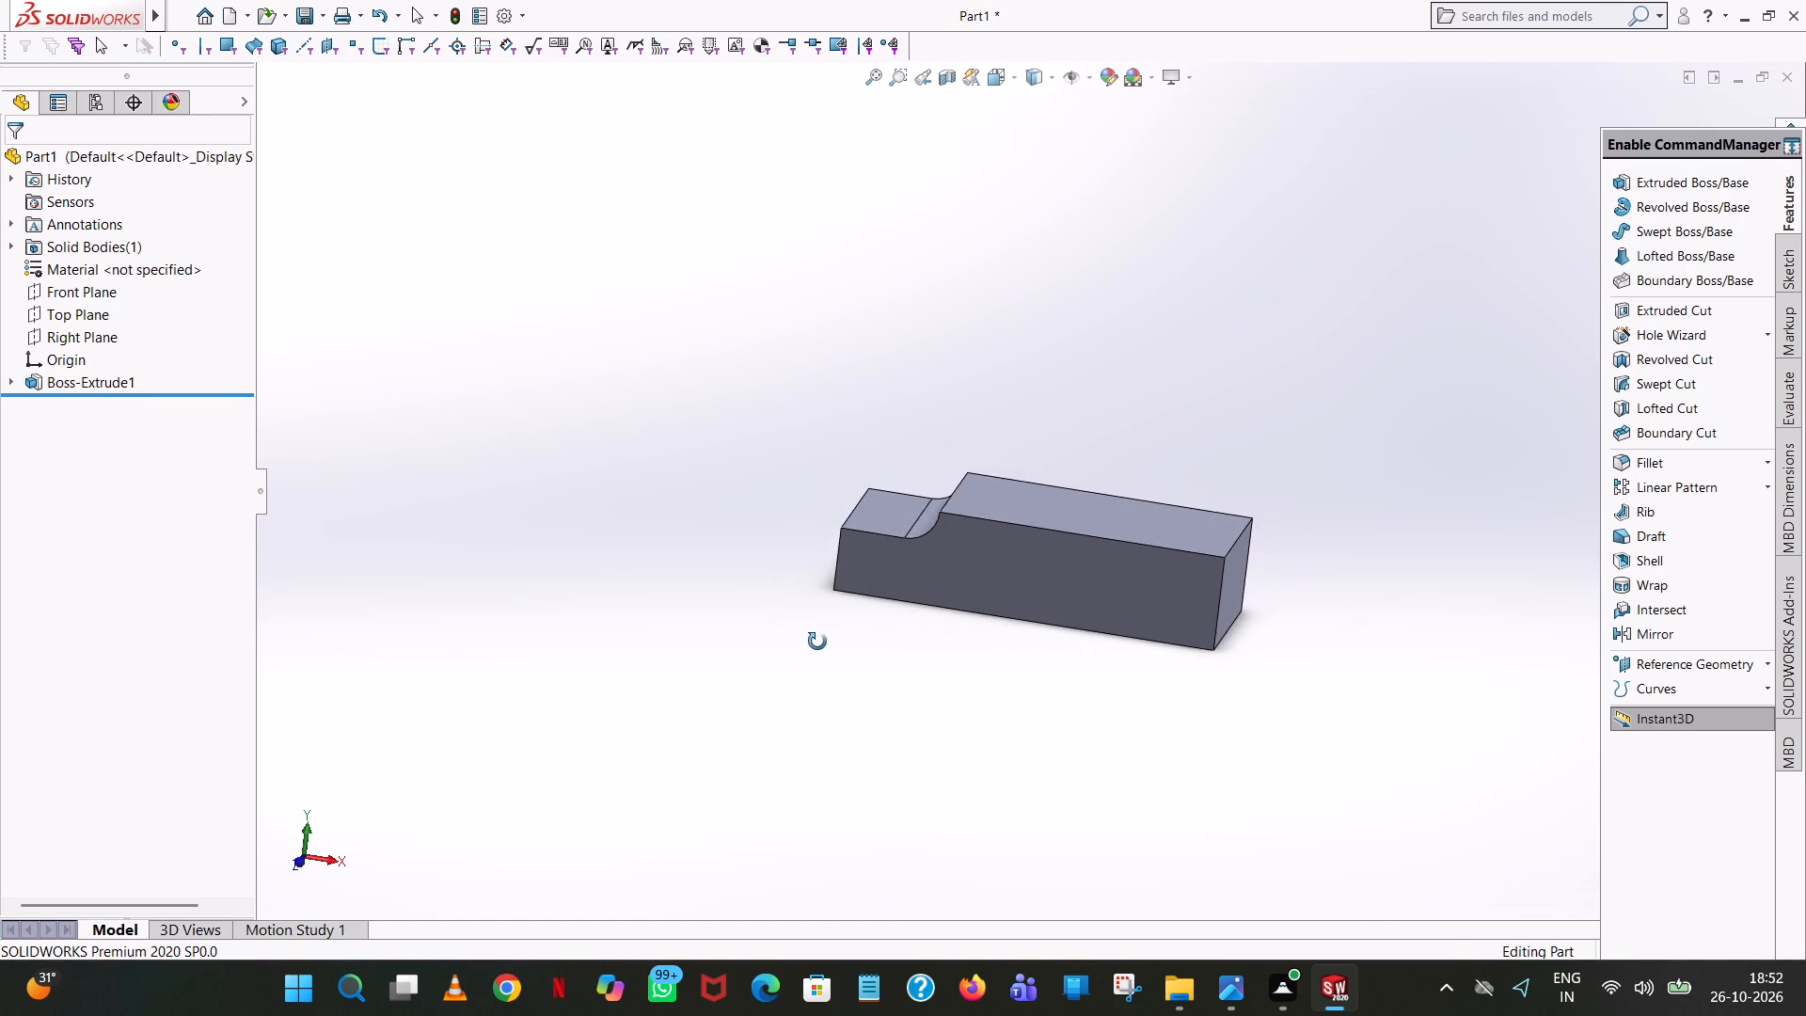
{"action": "middle_click_drag", "start_coordinate": [817, 642], "coordinate": [847, 683]}
{"action": "scroll", "coordinate": [832, 705], "scroll_direction": "up", "scroll_amount": 1}
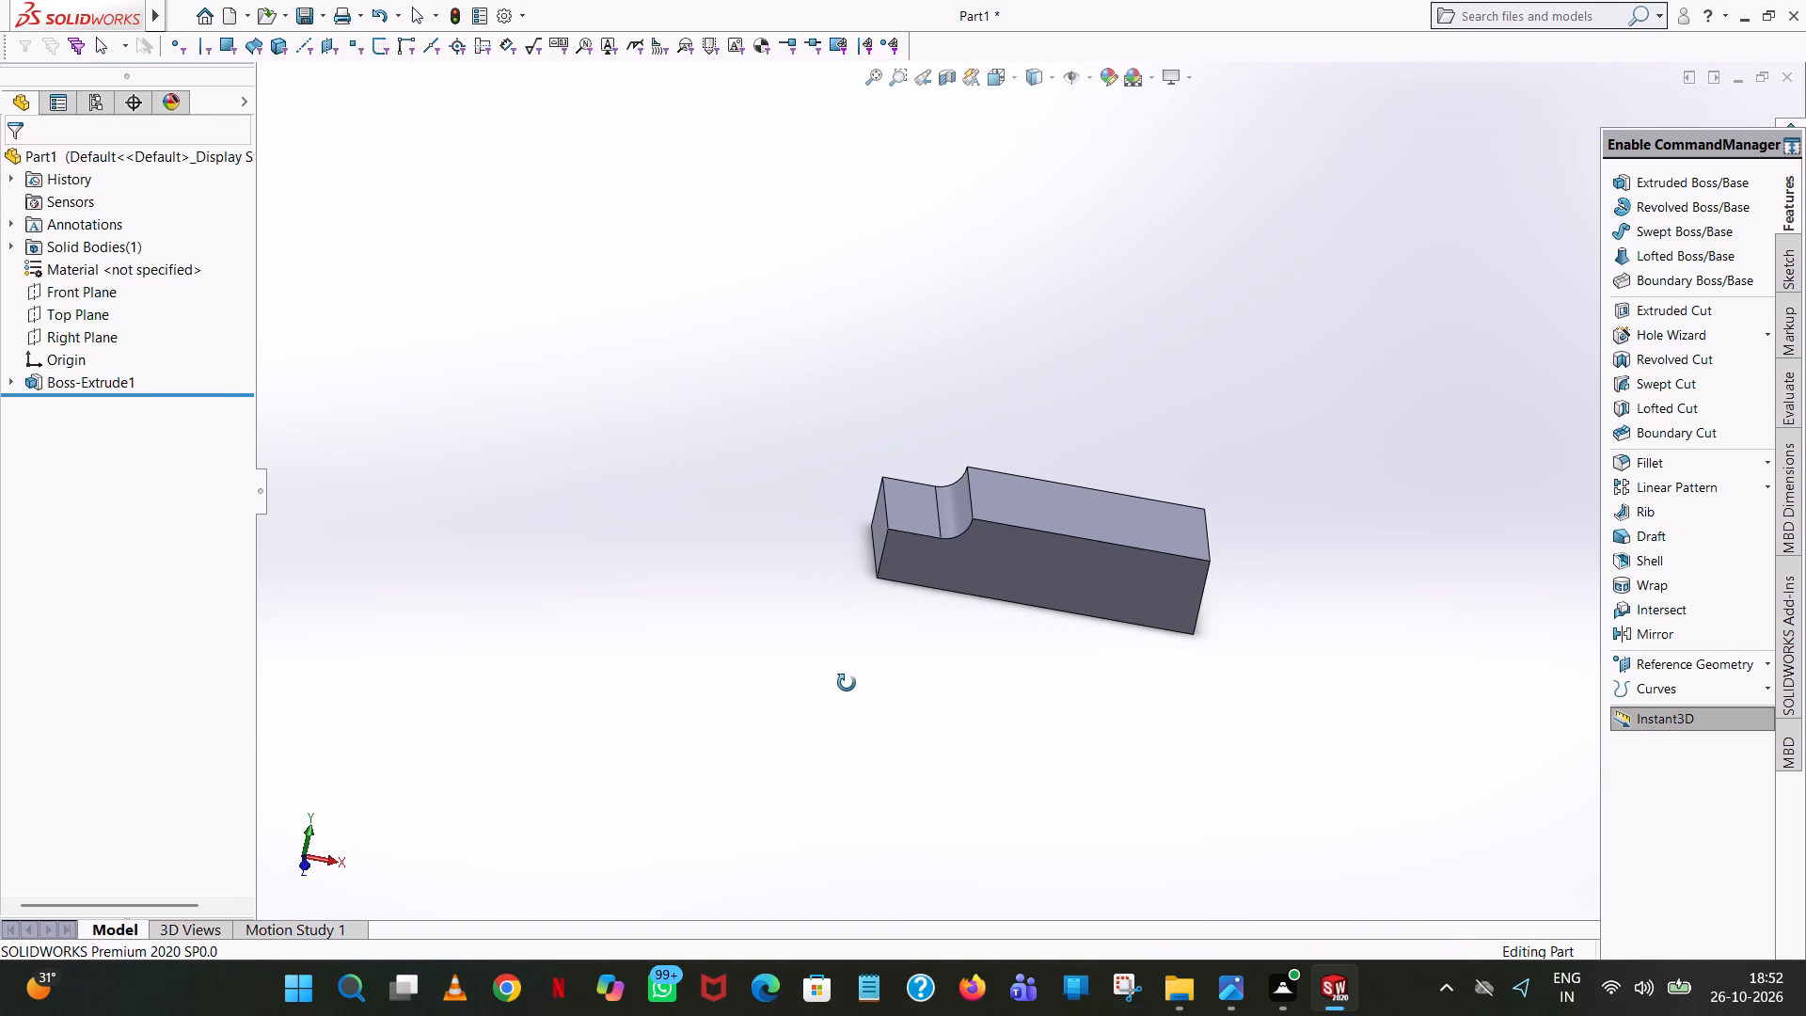
{"action": "middle_click_drag", "start_coordinate": [847, 683], "coordinate": [914, 662]}
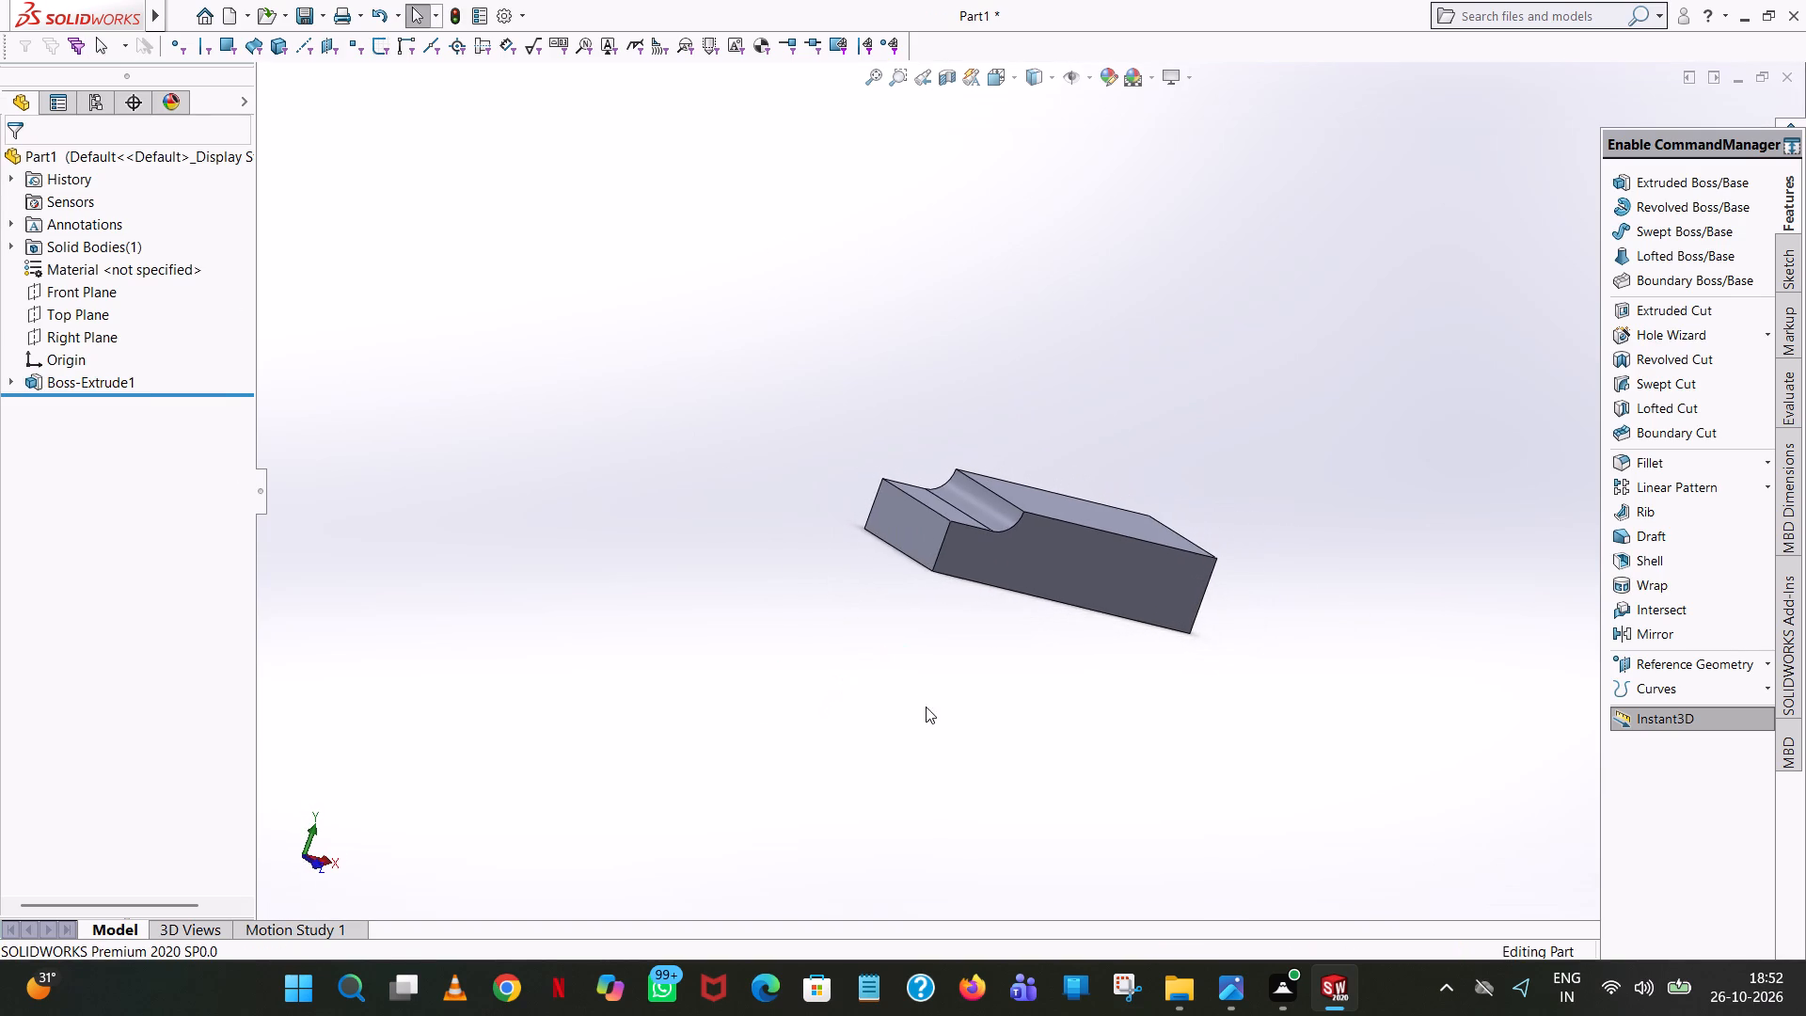
{"action": "middle_click_drag", "start_coordinate": [927, 731], "coordinate": [915, 778]}
{"action": "scroll", "coordinate": [1116, 297], "scroll_direction": "up", "scroll_amount": 1}
{"action": "middle_click_drag", "start_coordinate": [1116, 297], "coordinate": [1088, 540]}
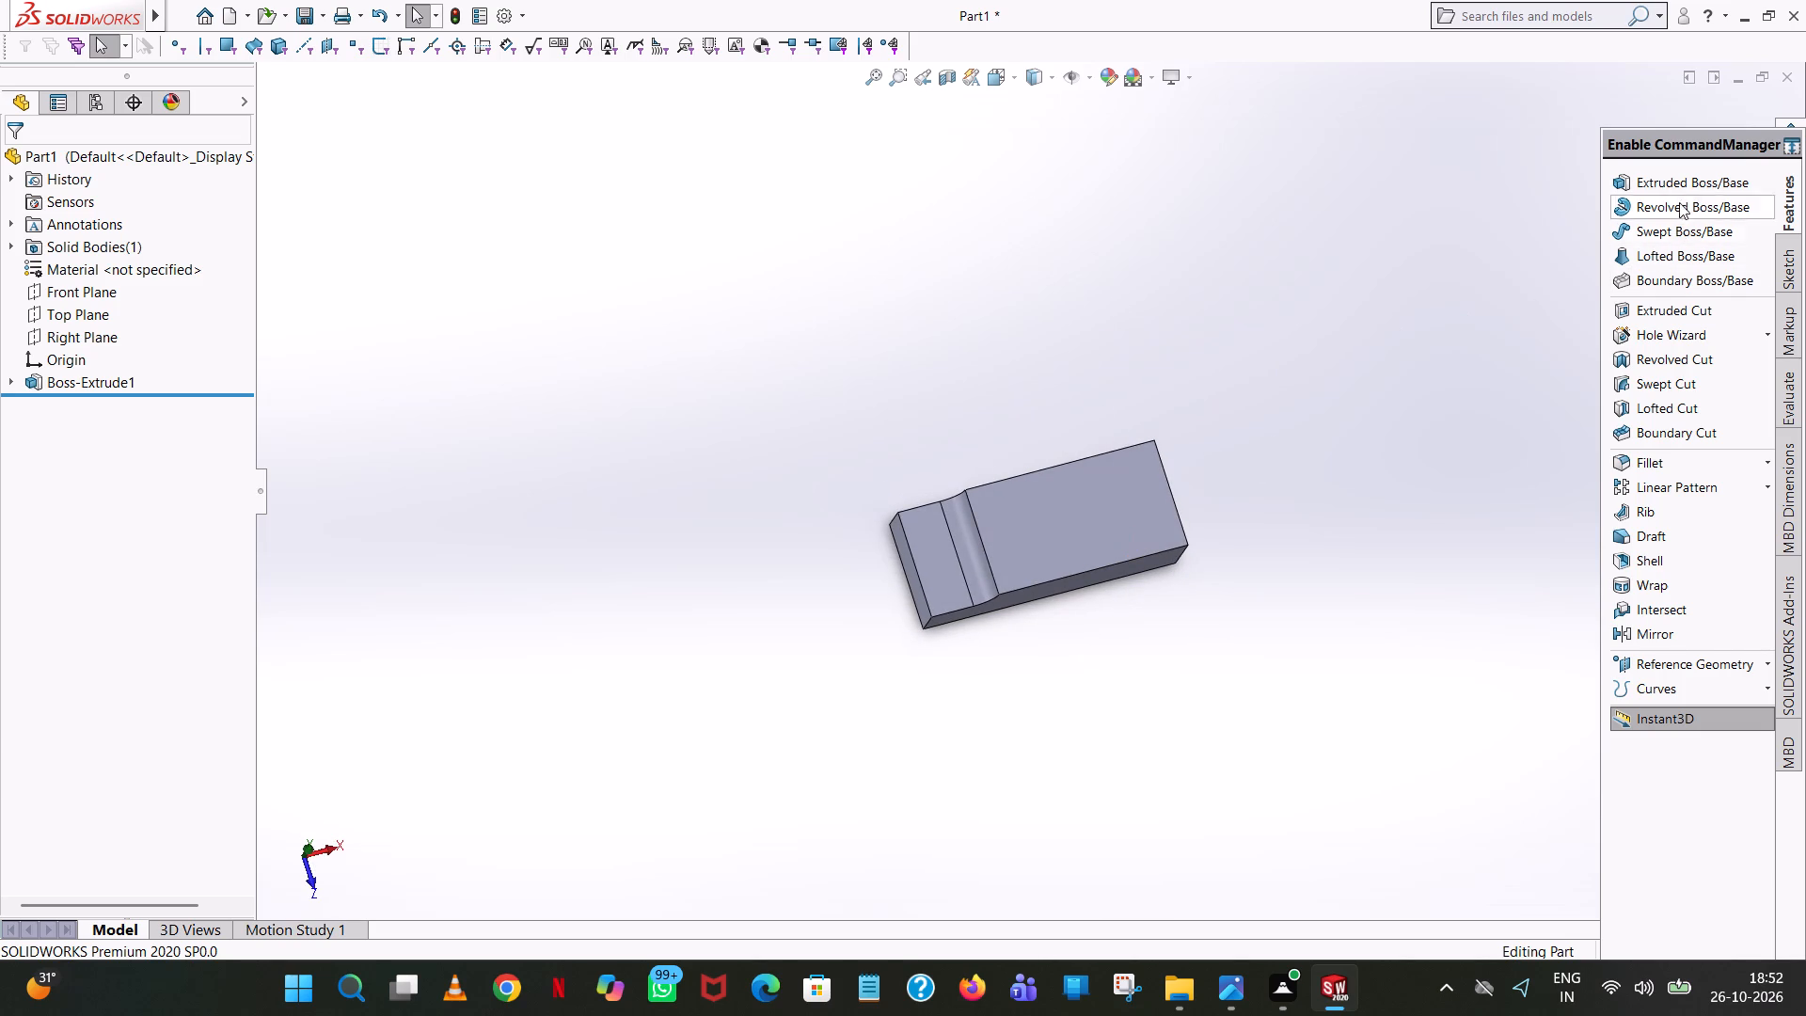
Start an Extruded Boss sketch on the taller section's top face with a 21 mm line along its rear edge from the origin-end corner.
{"action": "left_click", "coordinate": [1681, 188]}
{"action": "left_click", "coordinate": [1070, 516]}
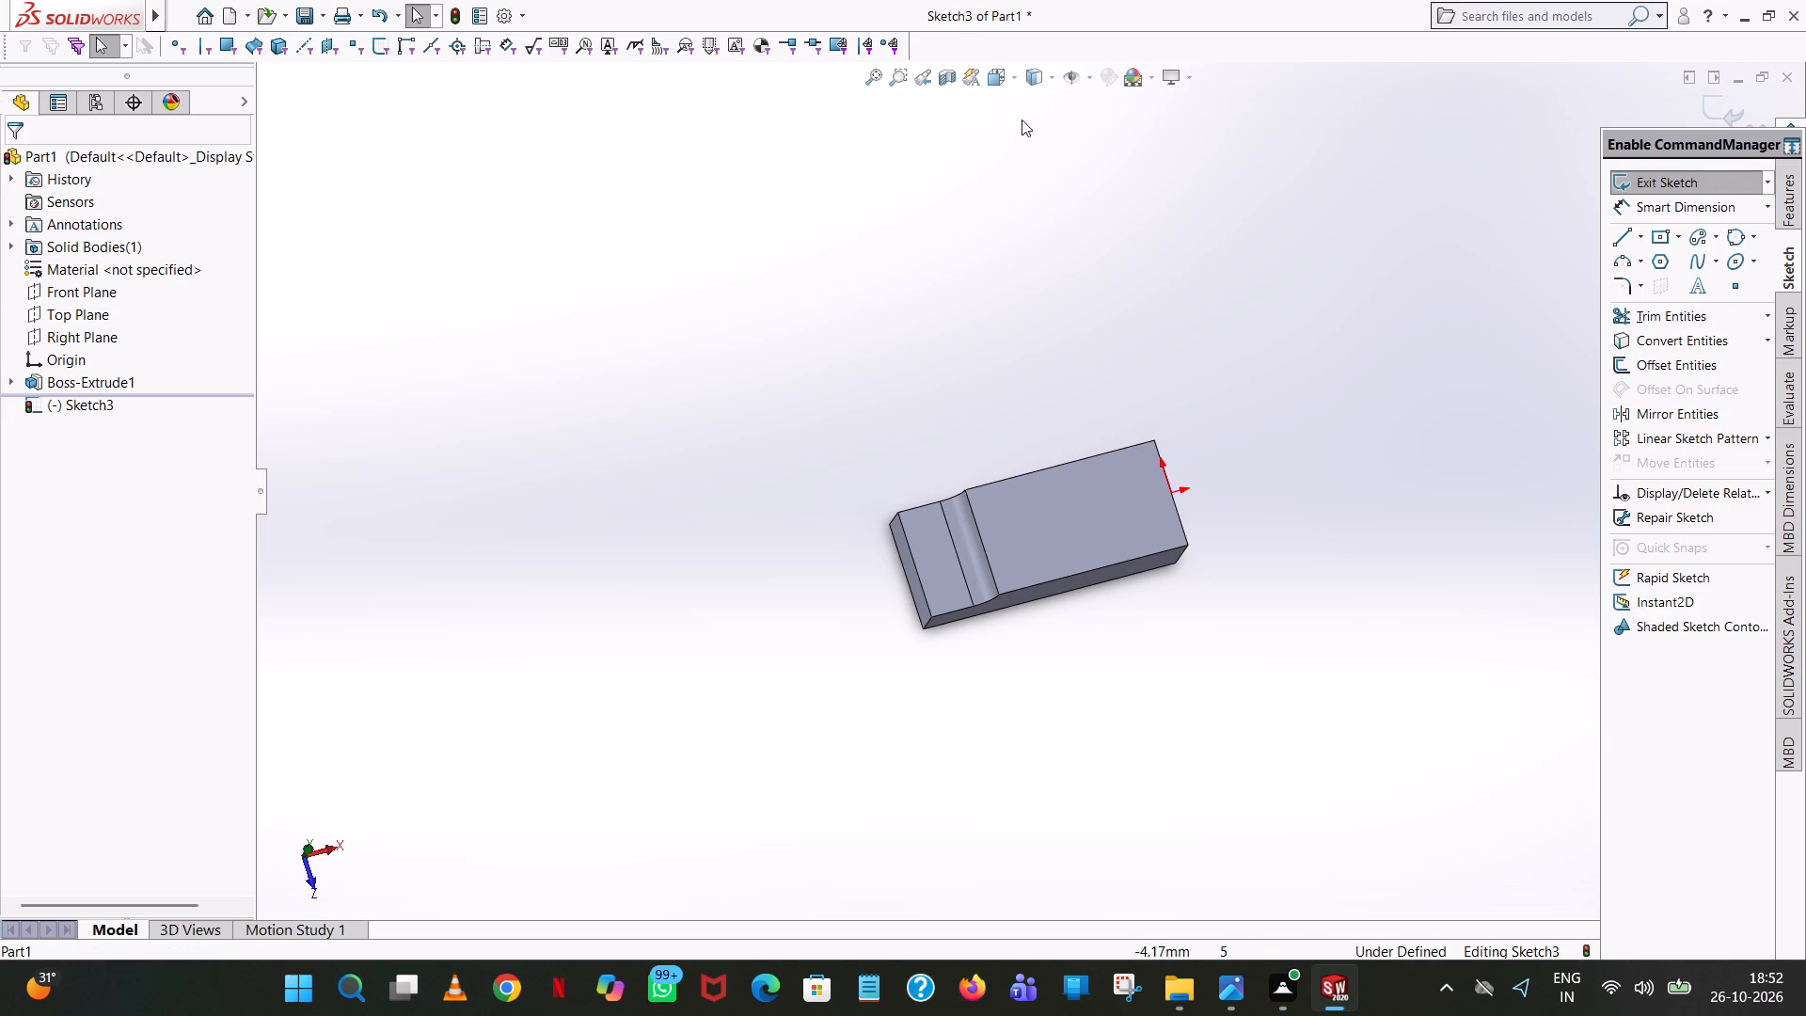
{"action": "left_click", "coordinate": [1016, 81]}
{"action": "left_click", "coordinate": [1102, 184]}
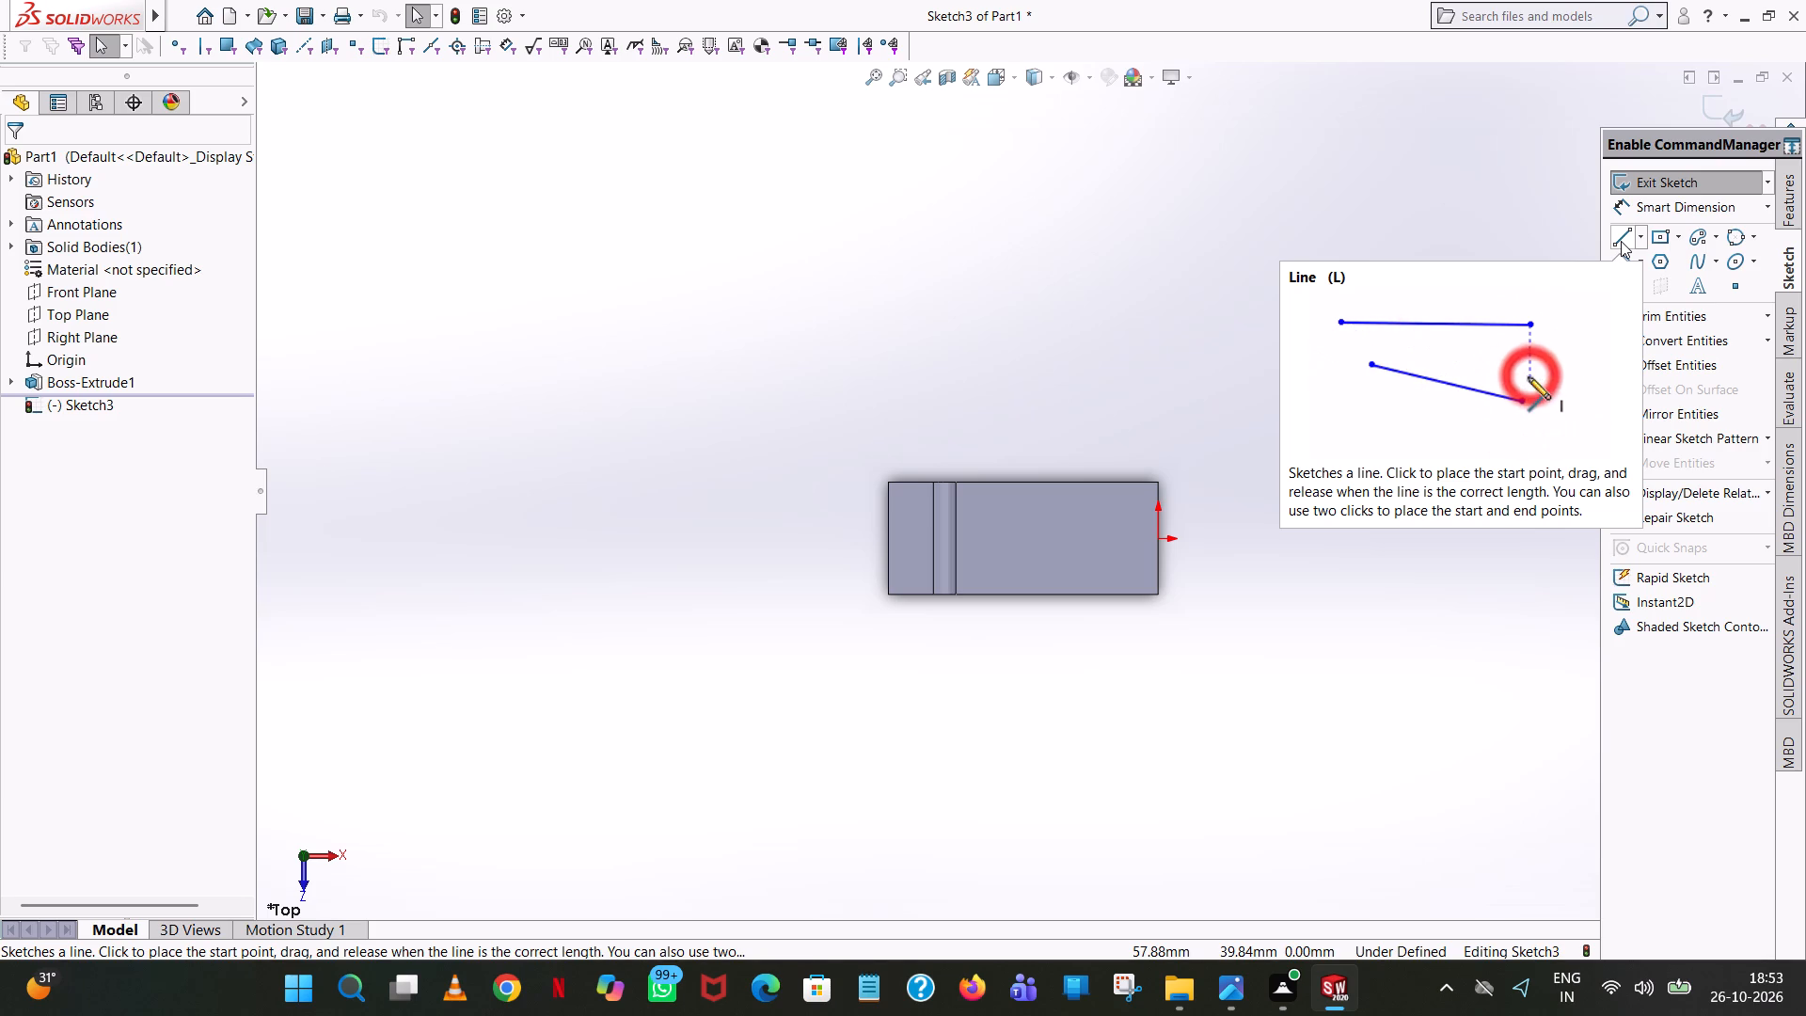
{"action": "left_click", "coordinate": [1621, 241]}
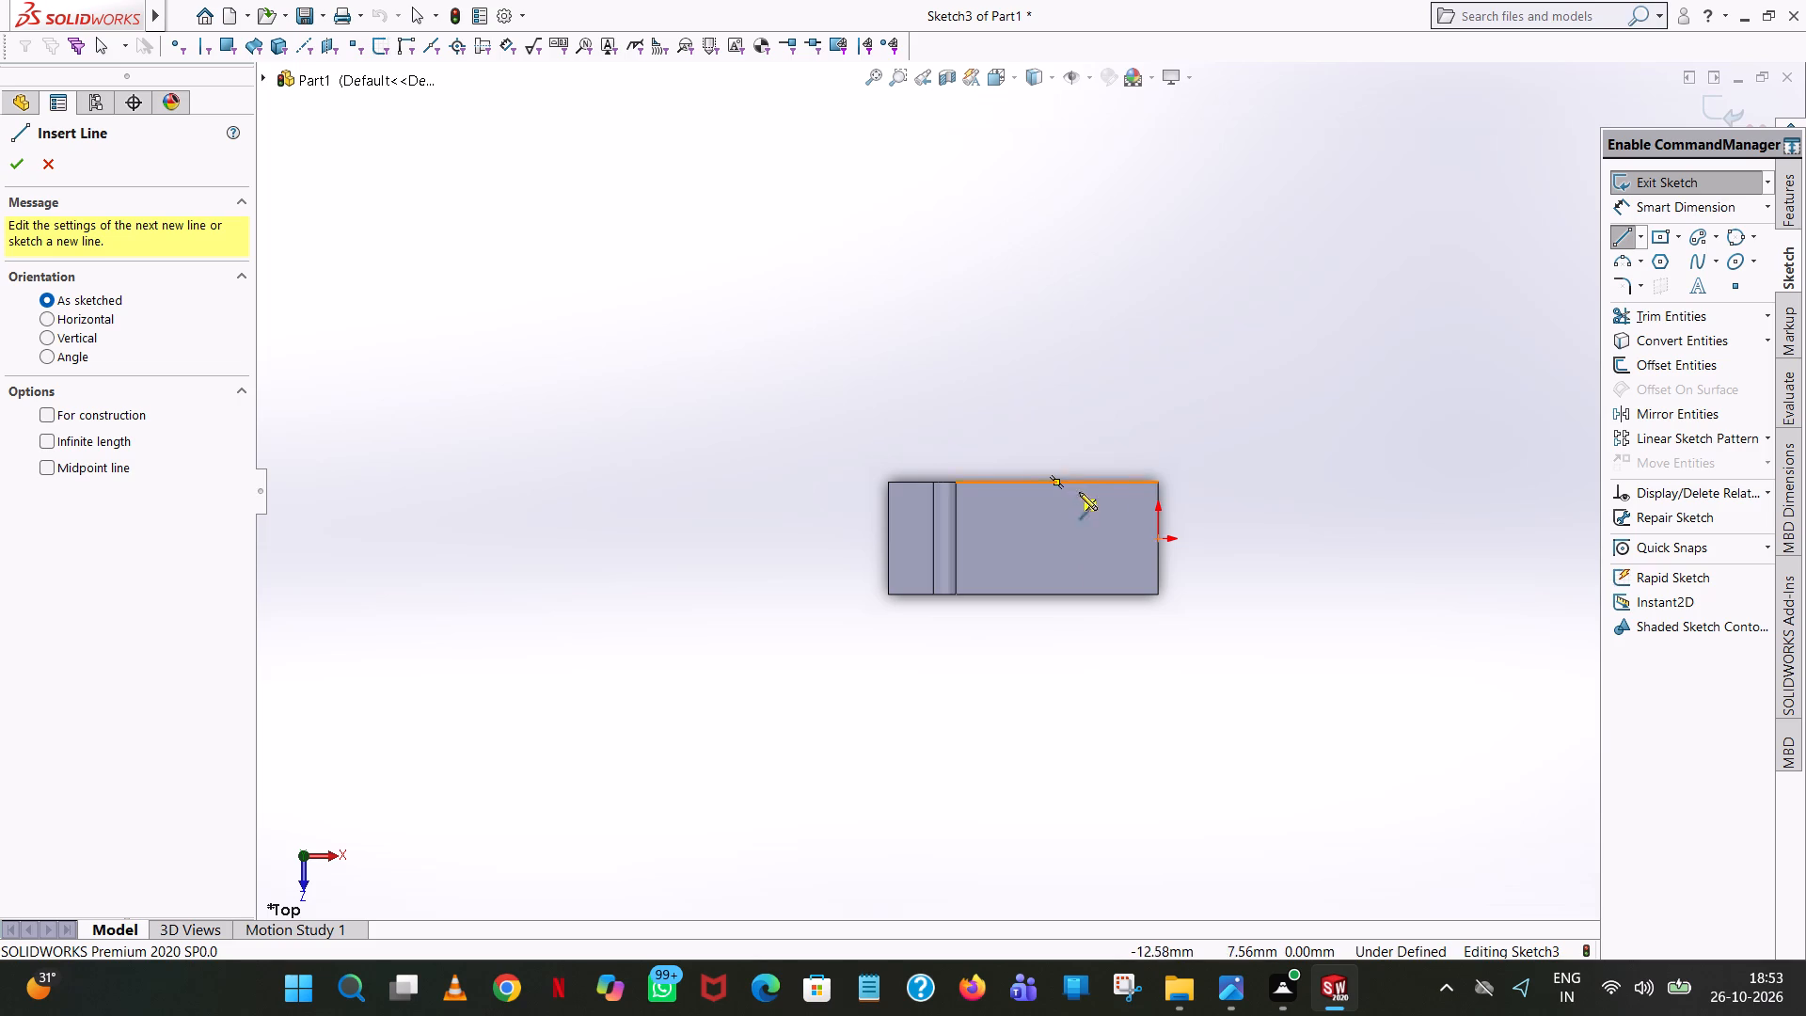
{"action": "left_click", "coordinate": [1160, 483]}
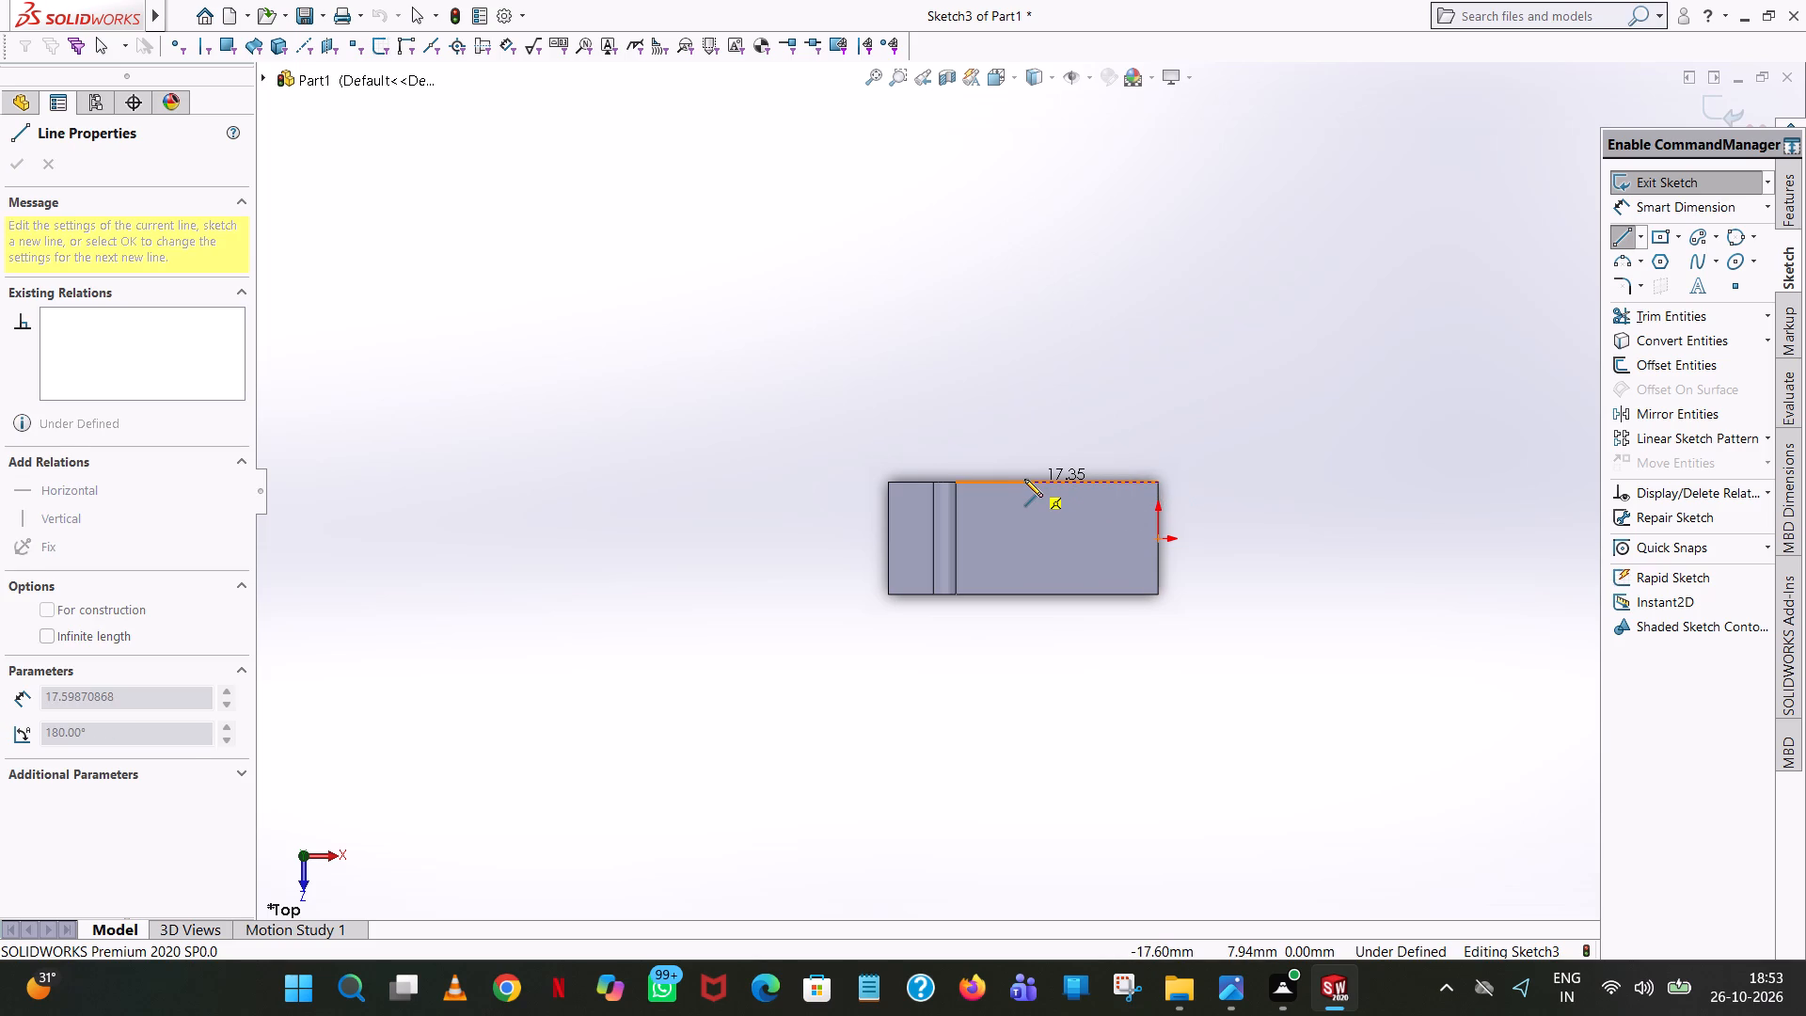
{"action": "left_click", "coordinate": [1024, 479]}
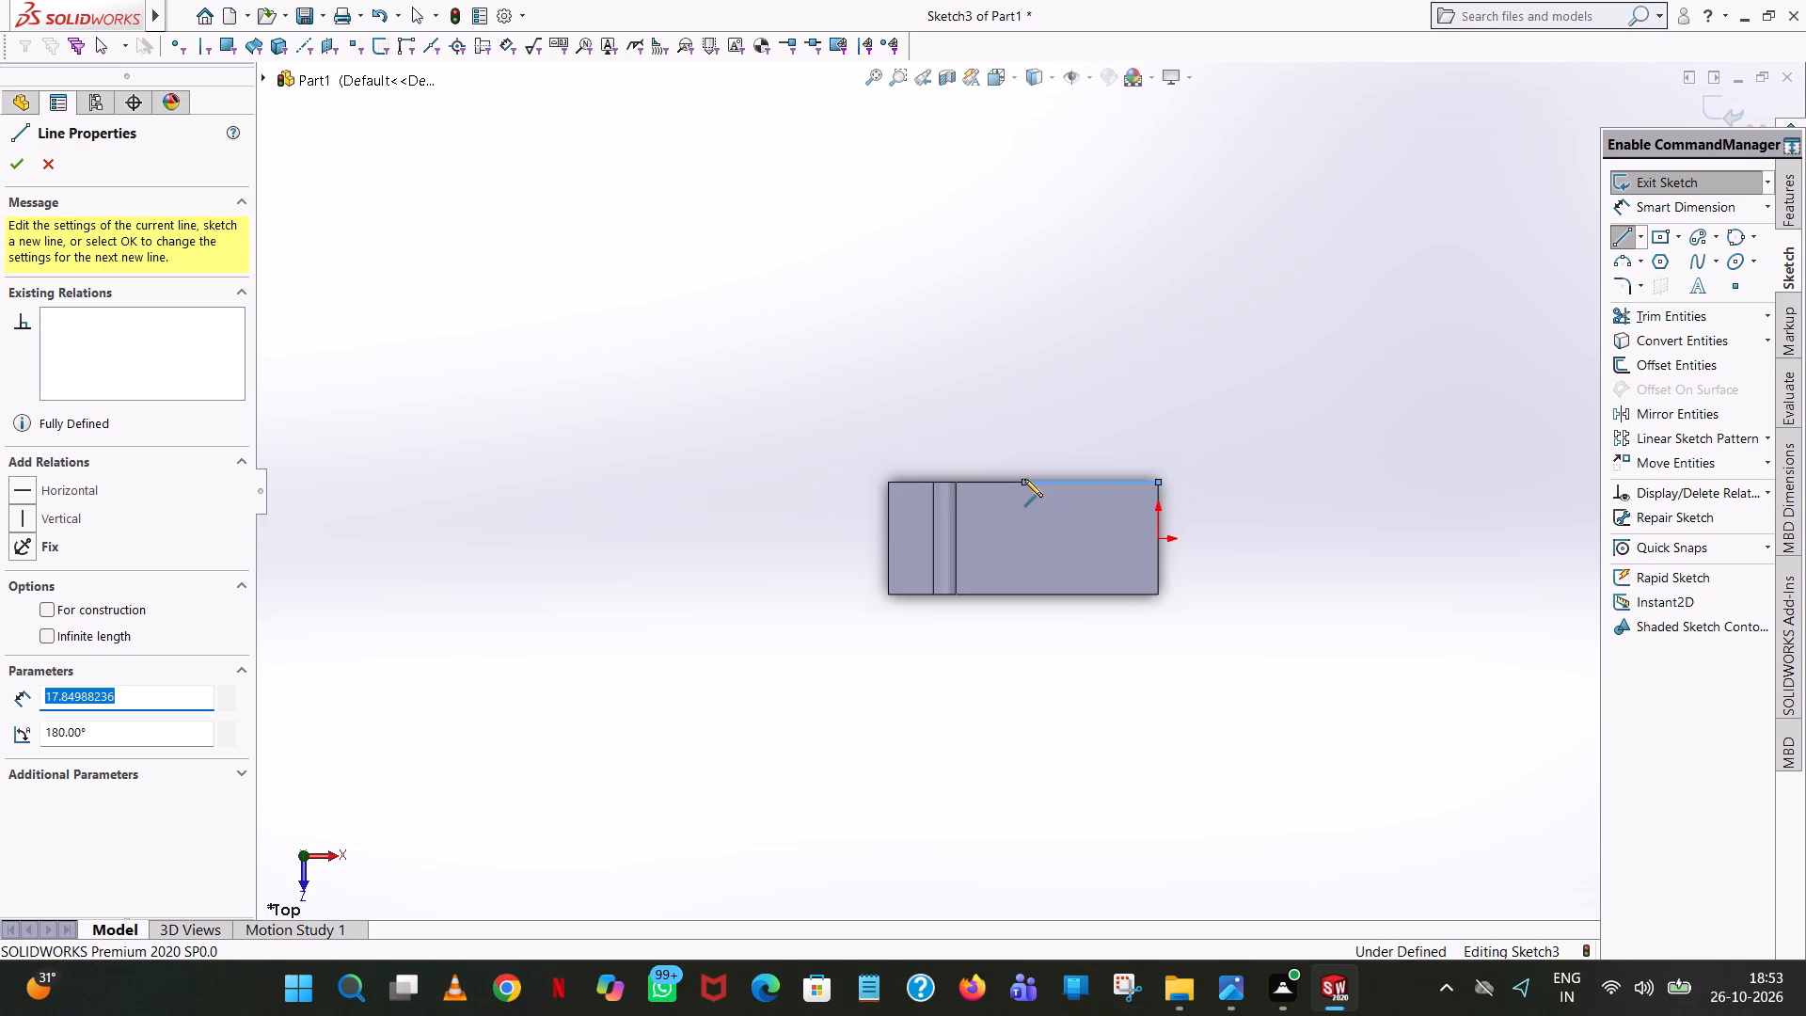
{"action": "type", "text": "21"}
{"action": "key", "text": "Return"}
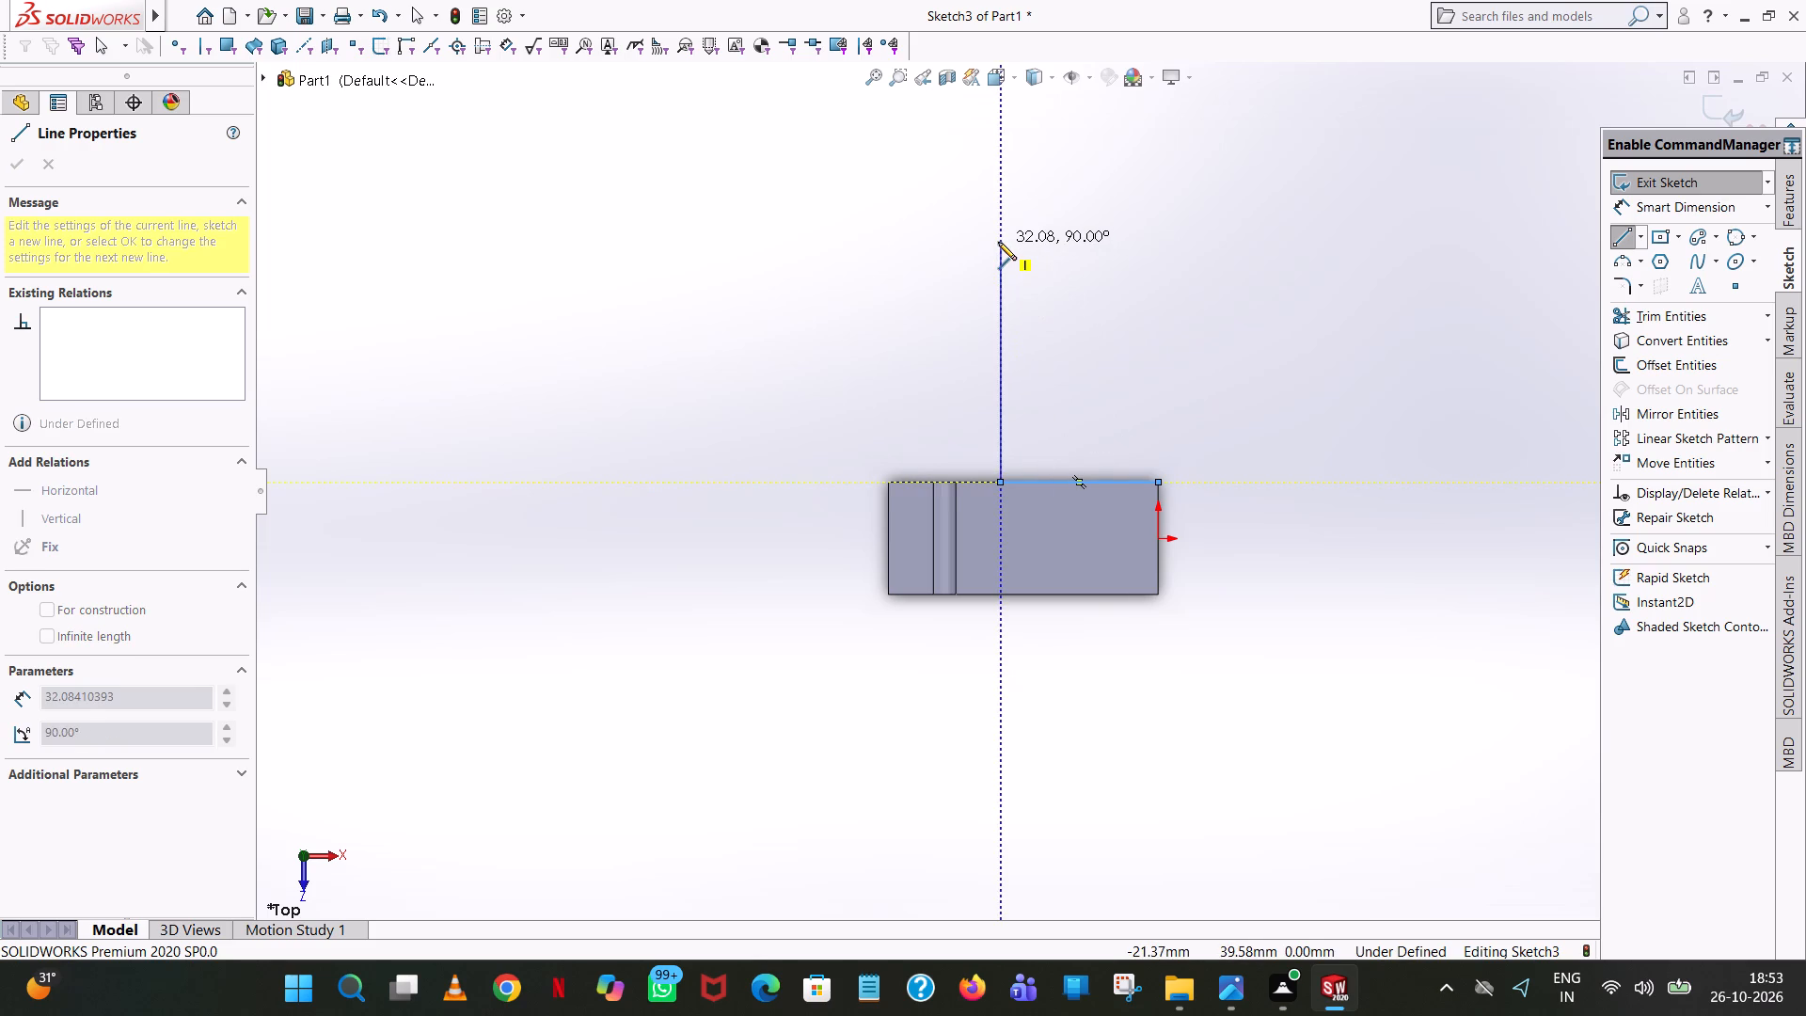
Draw a rectangular tab outline behind the block from the base line's free end, 18 mm deep and 15 mm wide, closing onto the base line.
{"action": "left_click", "coordinate": [998, 242]}
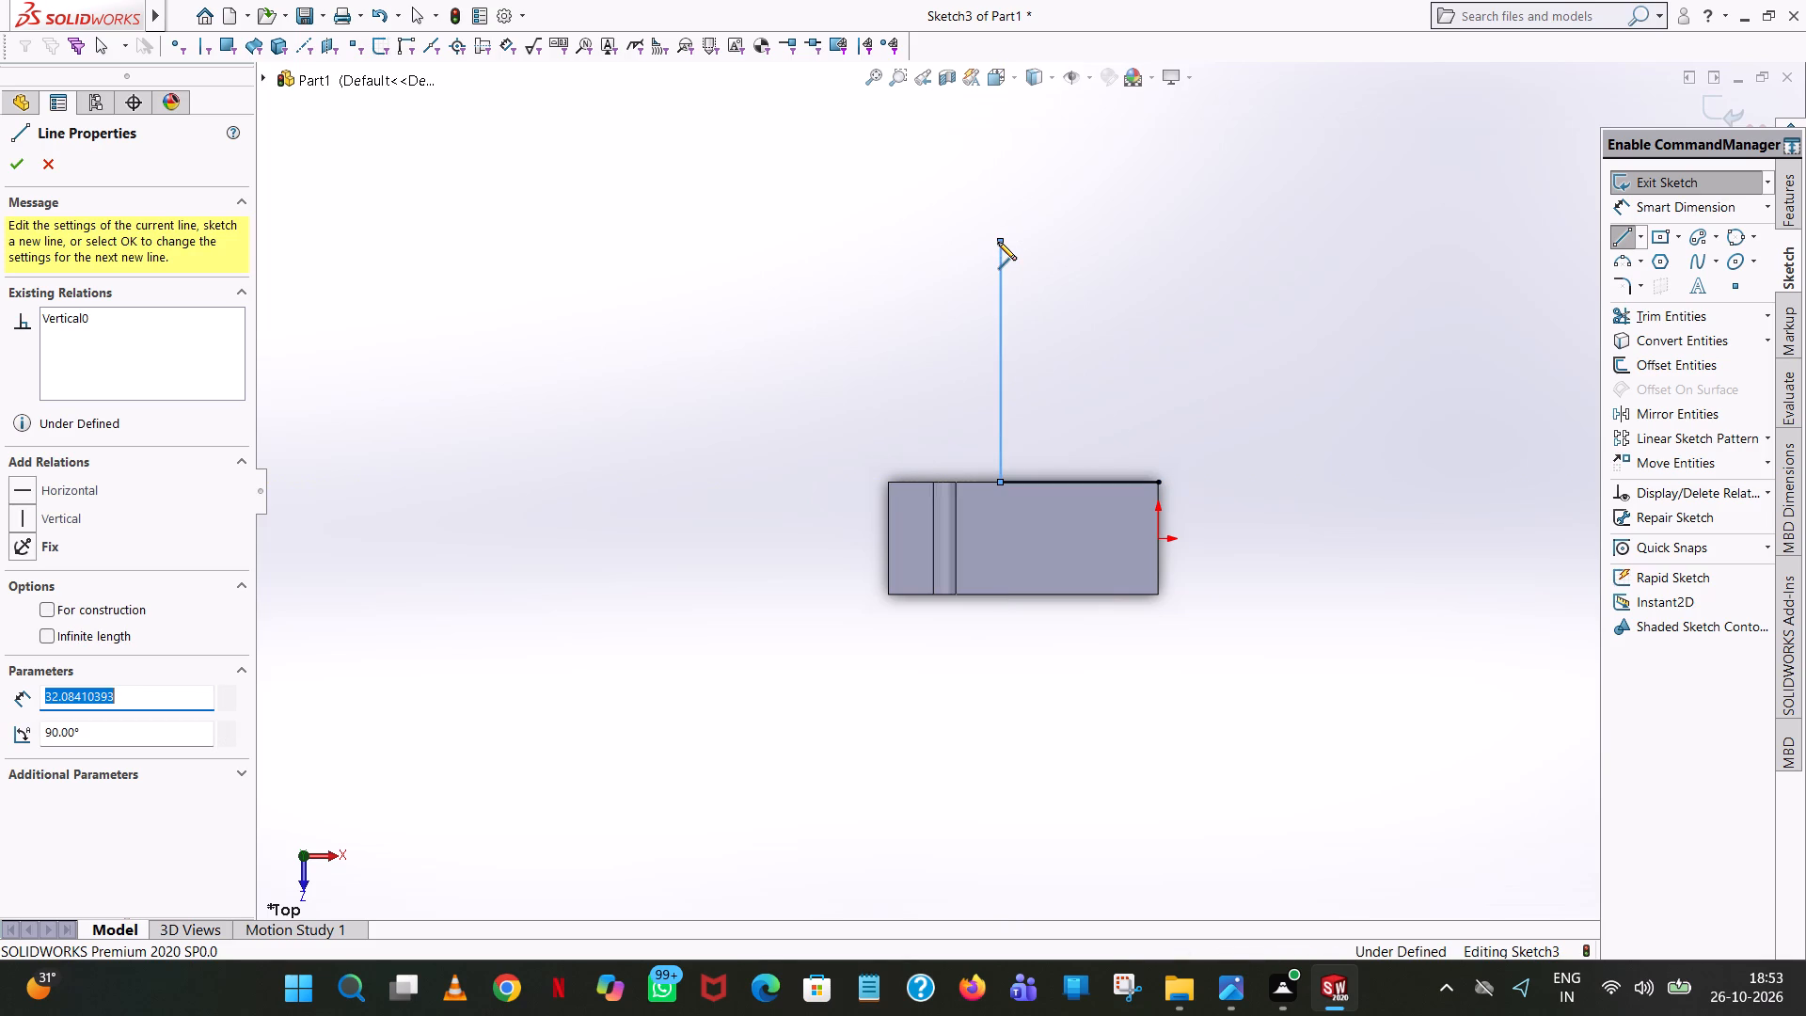
{"action": "type", "text": "18"}
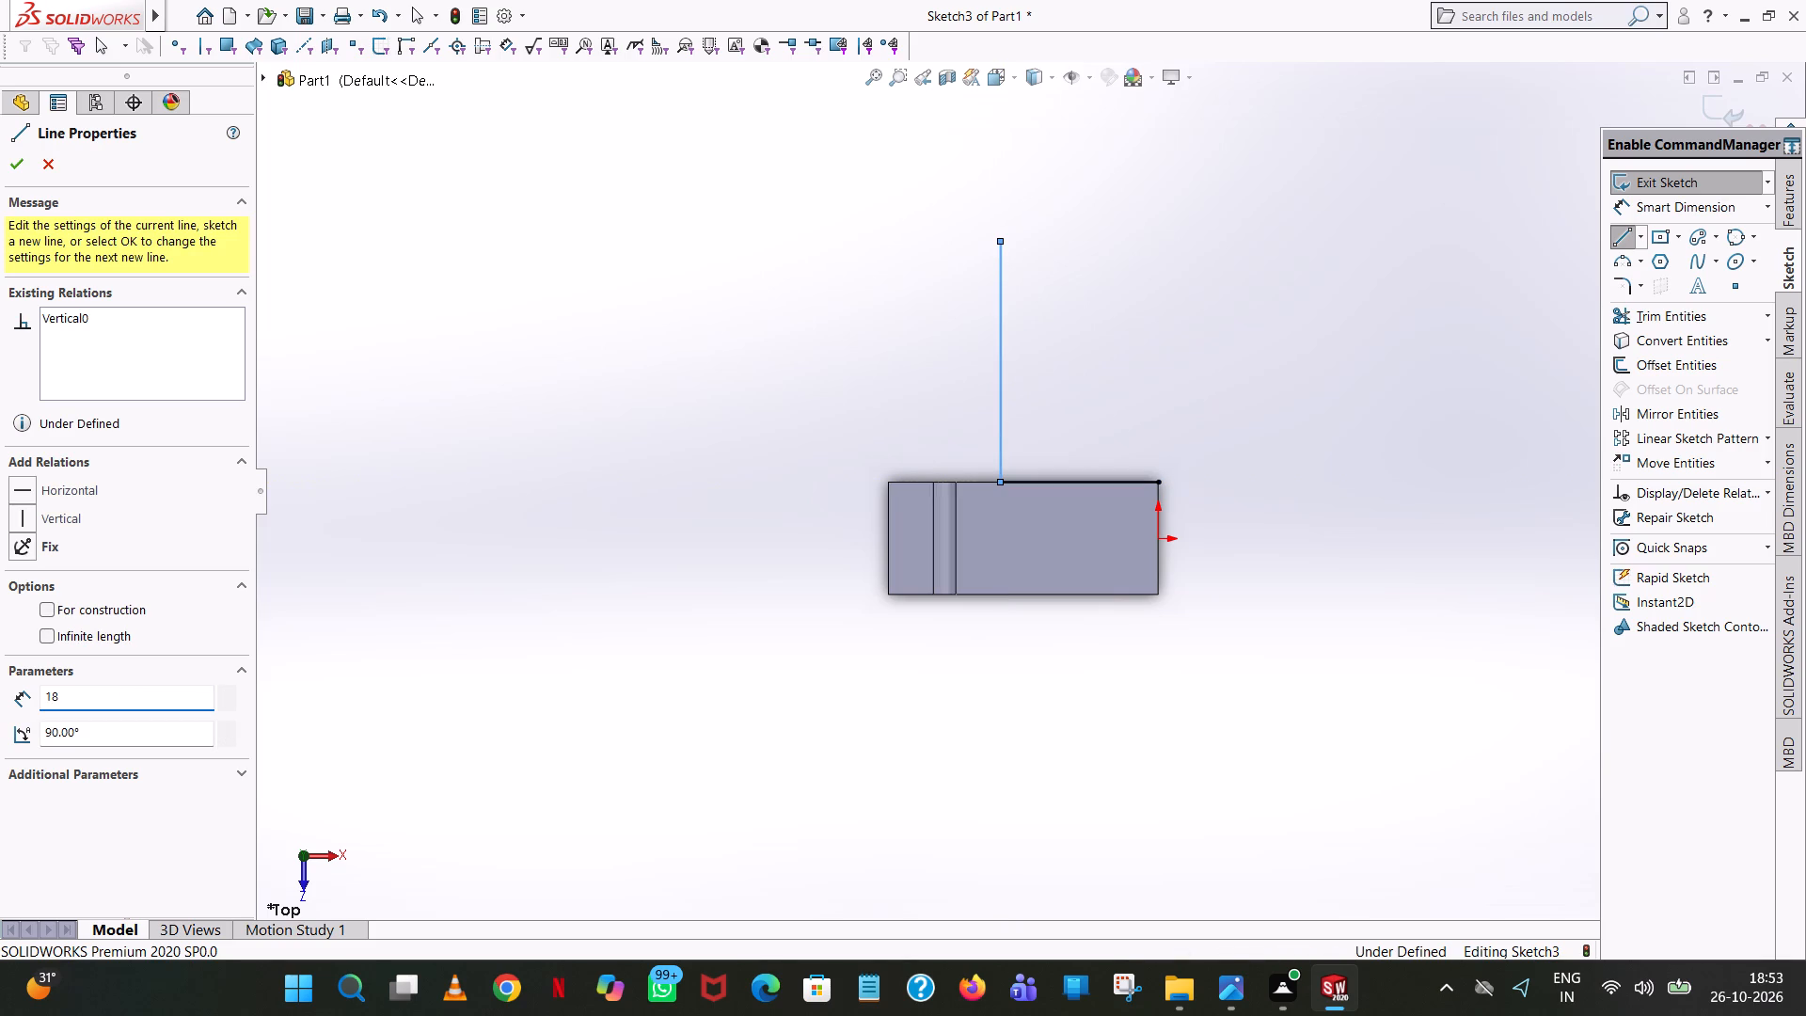
{"action": "key", "text": "Return"}
{"action": "left_click", "coordinate": [1096, 345]}
{"action": "type", "text": "15"}
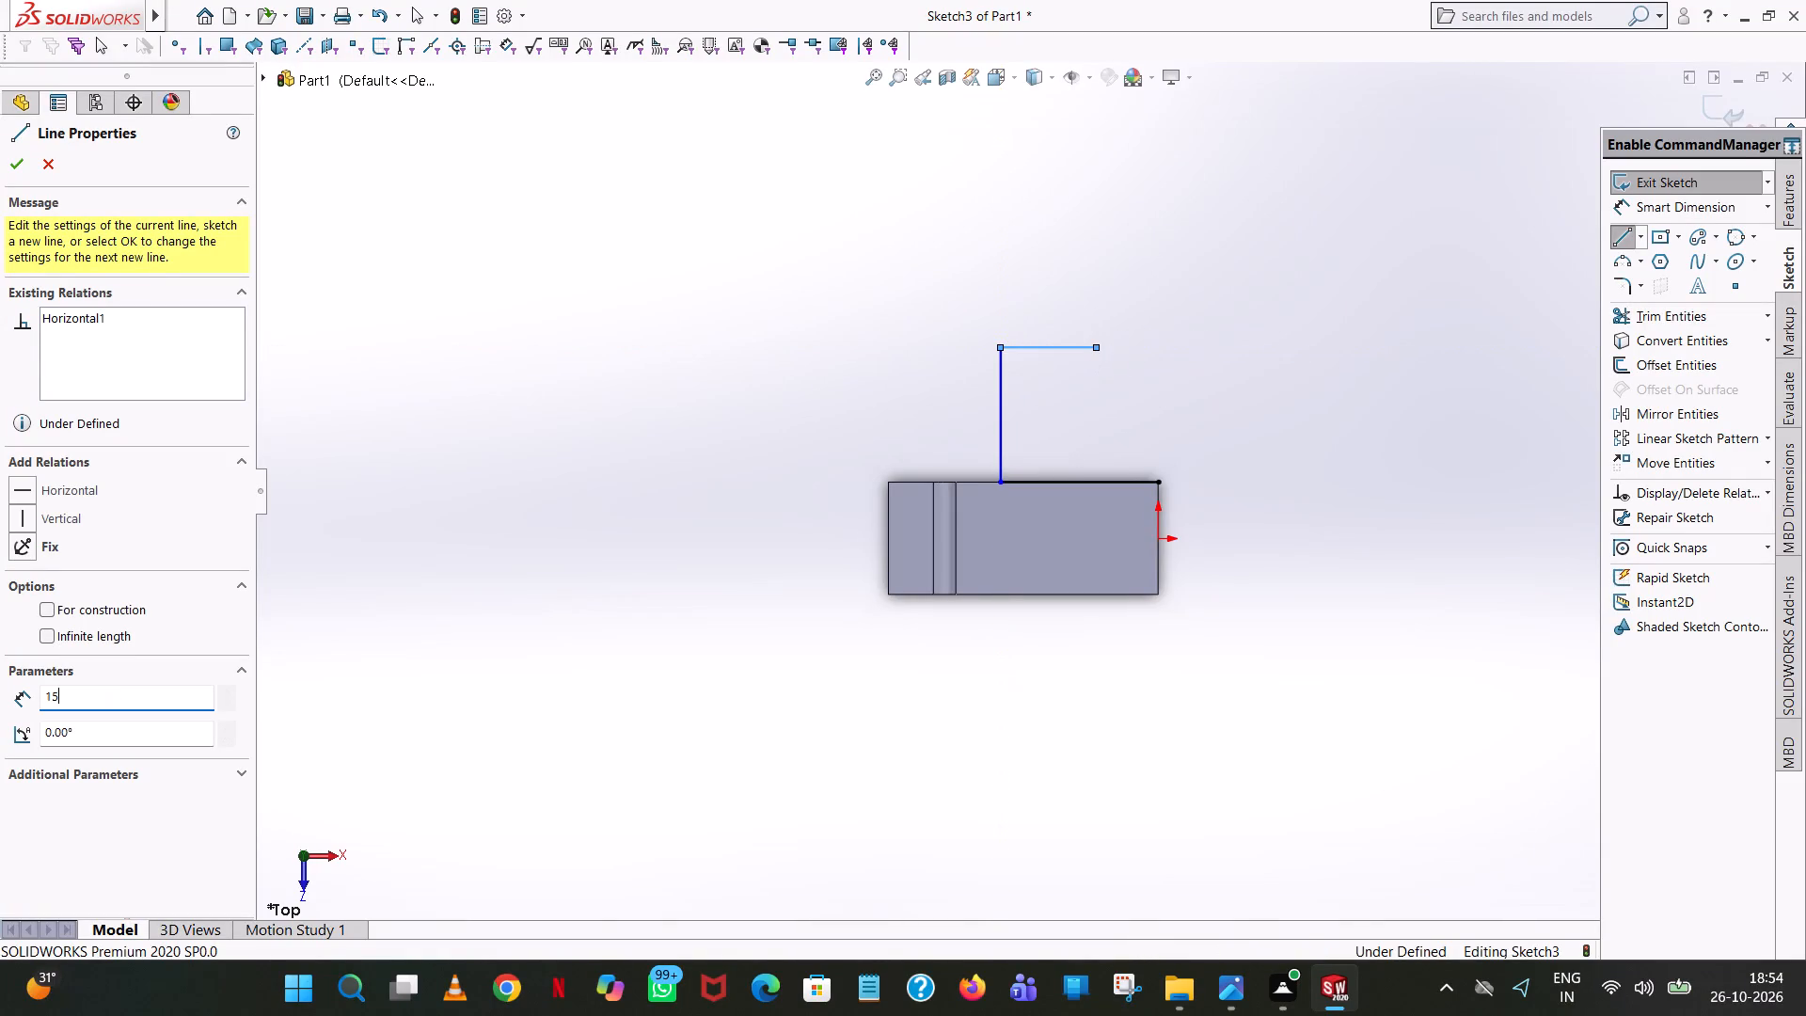
{"action": "key", "text": "Return"}
{"action": "left_click", "coordinate": [1110, 482]}
{"action": "right_click", "coordinate": [1110, 482]}
{"action": "left_click", "coordinate": [1193, 498]}
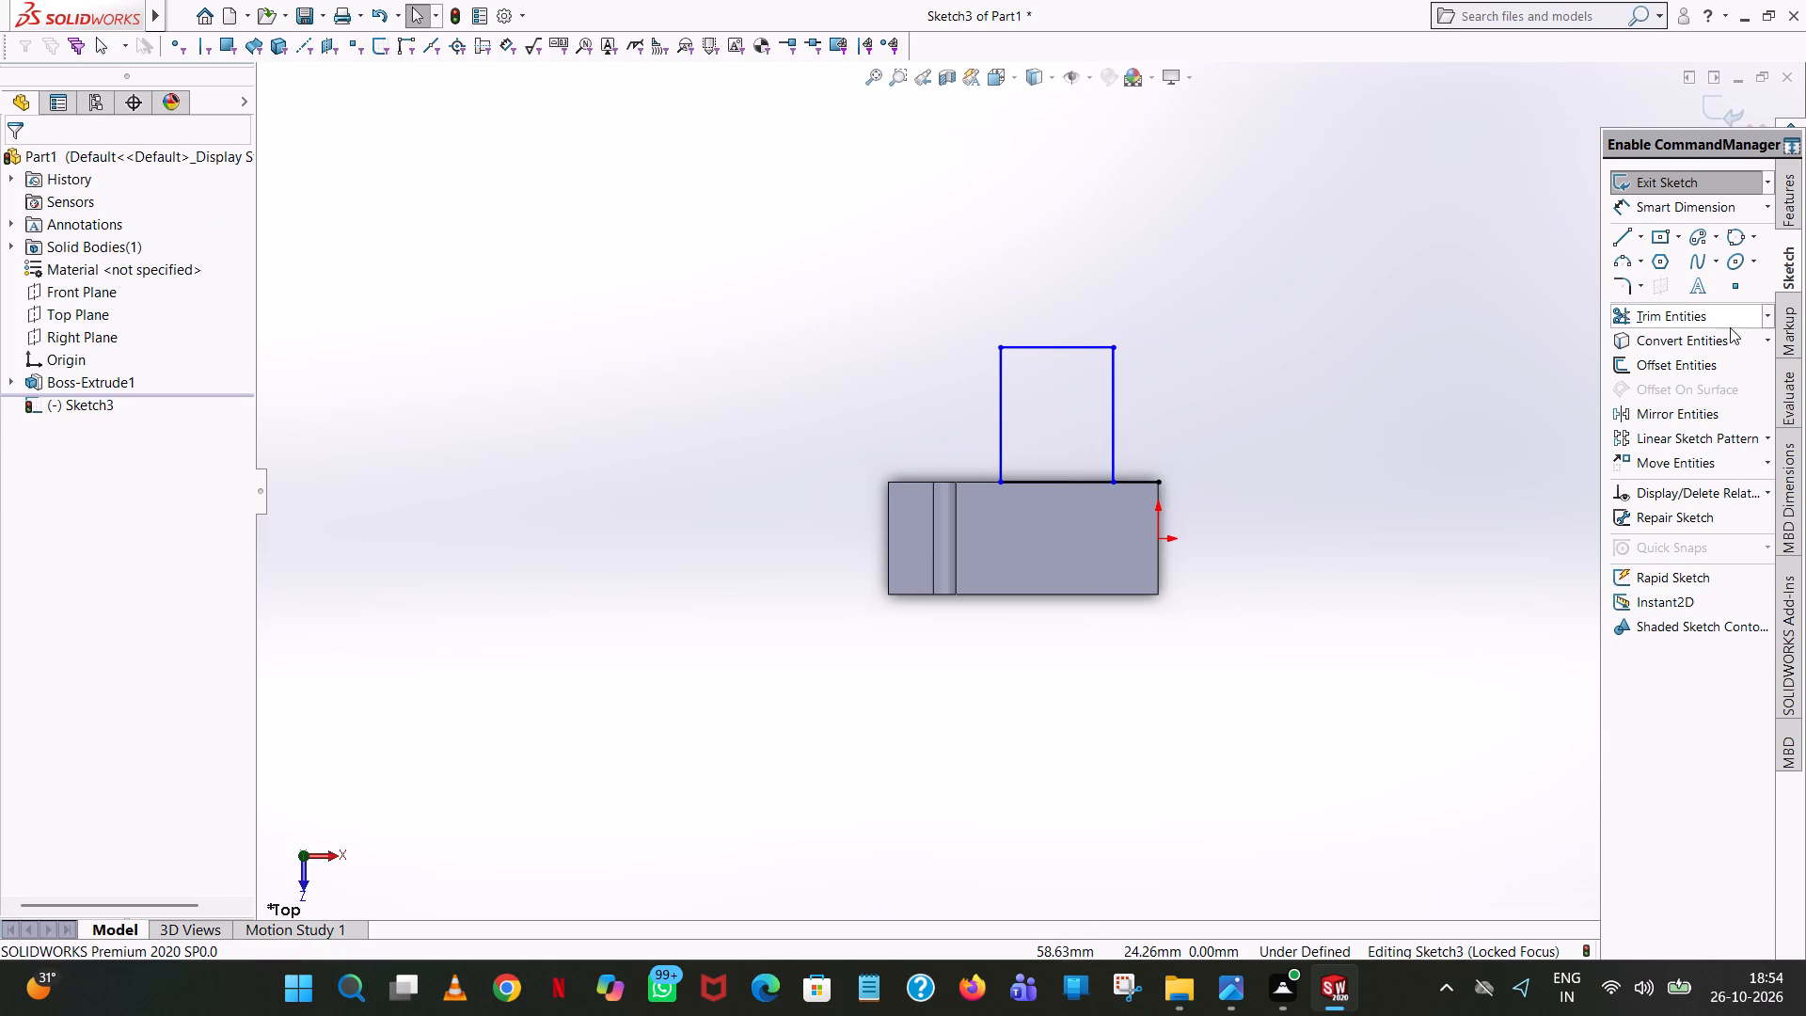
Trim the leftover part of the base line between the rectangle and the block's origin-end corner.
{"action": "left_click", "coordinate": [1725, 319]}
{"action": "left_click", "coordinate": [1152, 481]}
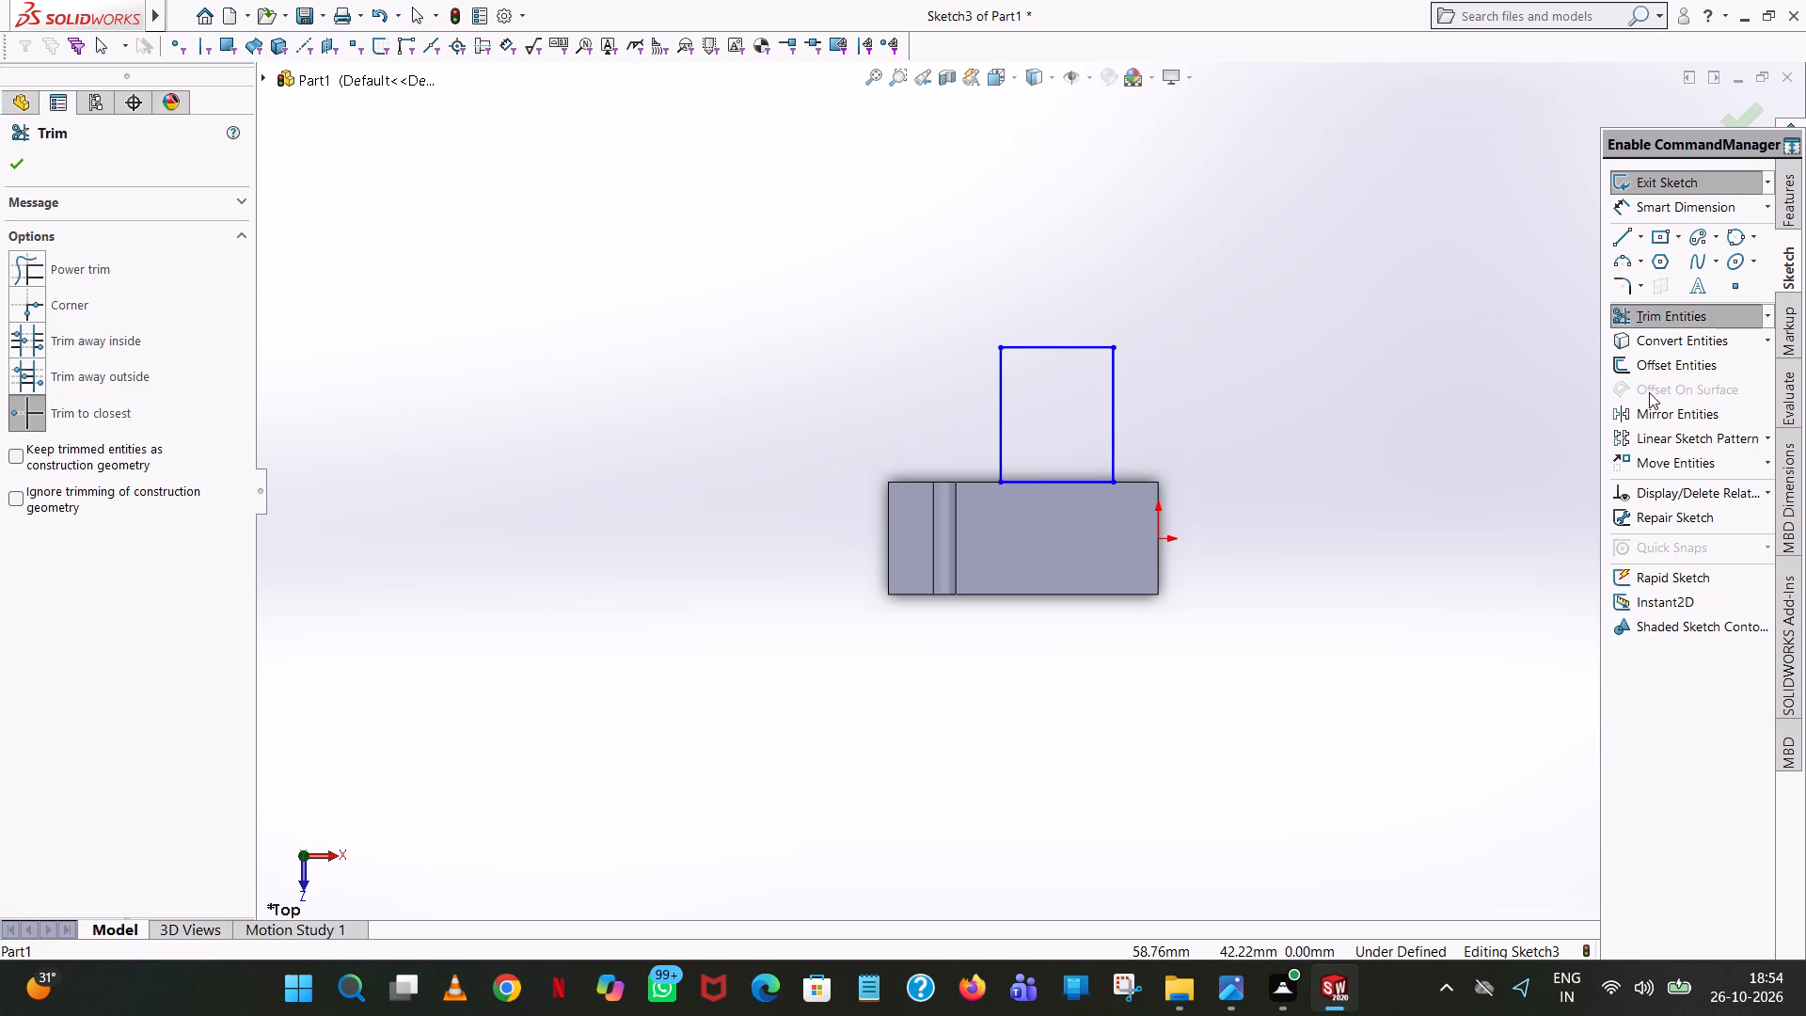
Draw a horizontal line about 23 mm long from the origin along the middle of the block.
{"action": "left_click", "coordinate": [1623, 230]}
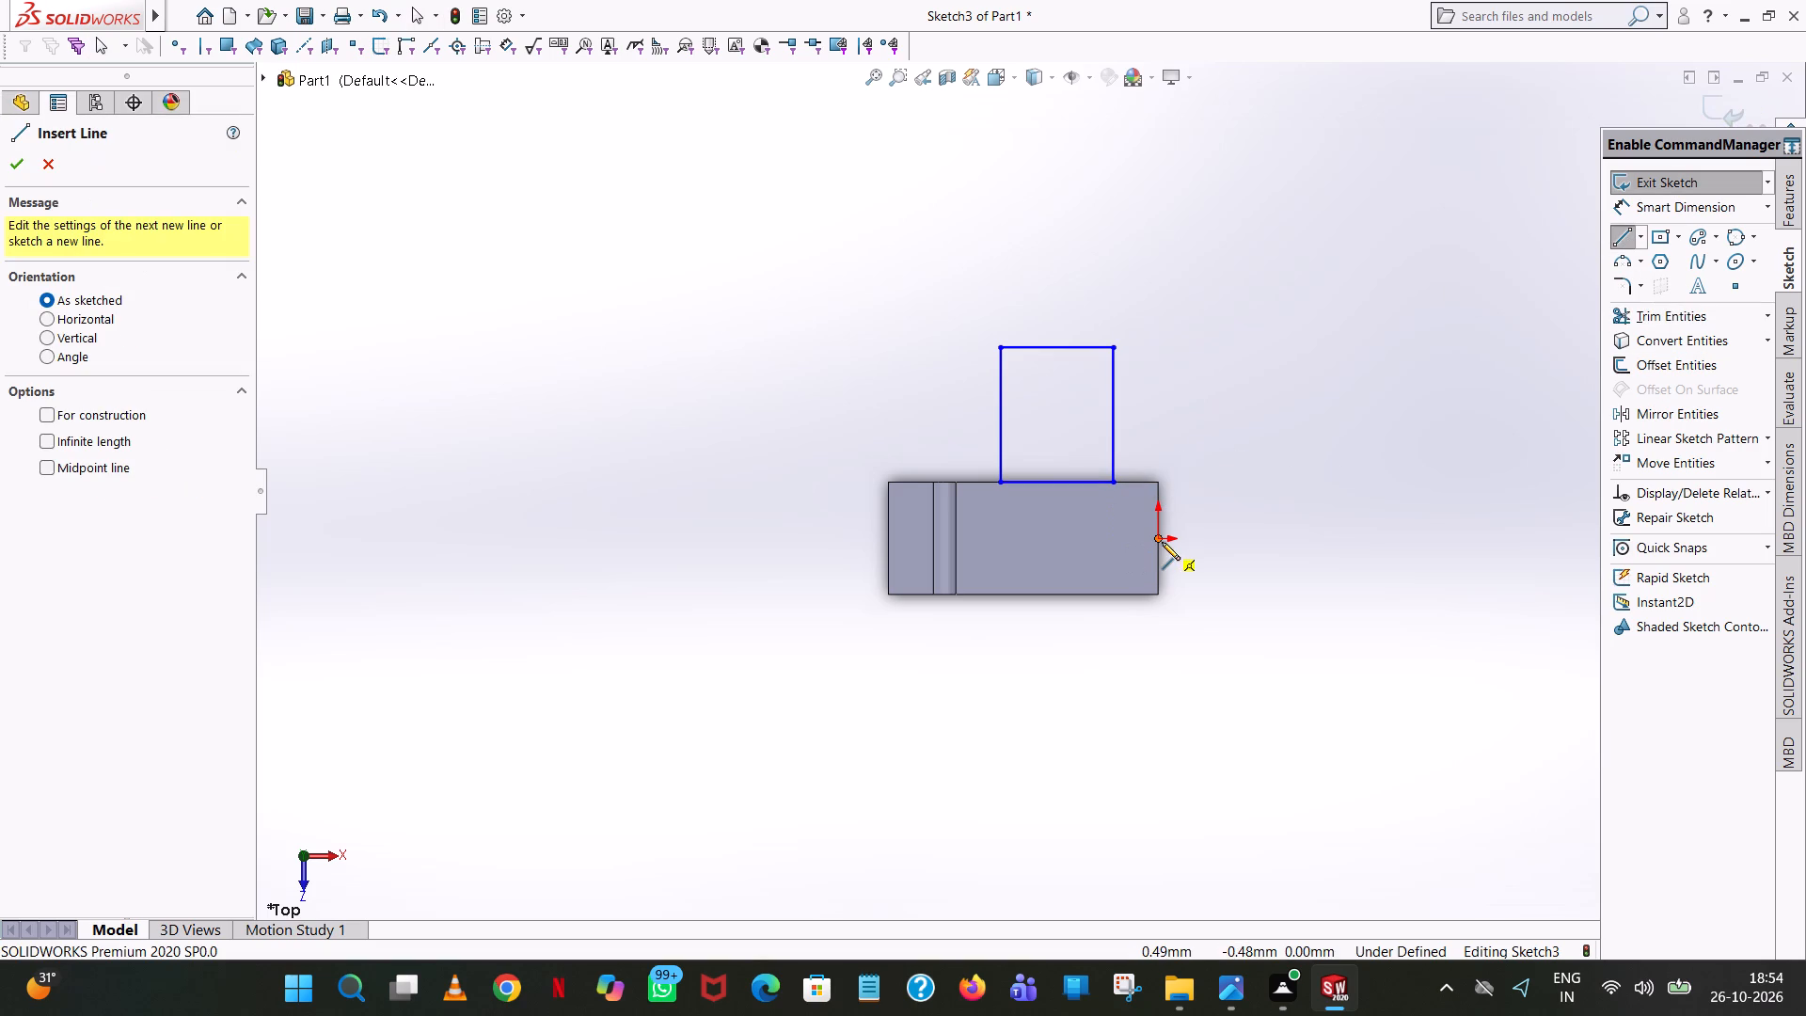
{"action": "left_click", "coordinate": [1163, 541]}
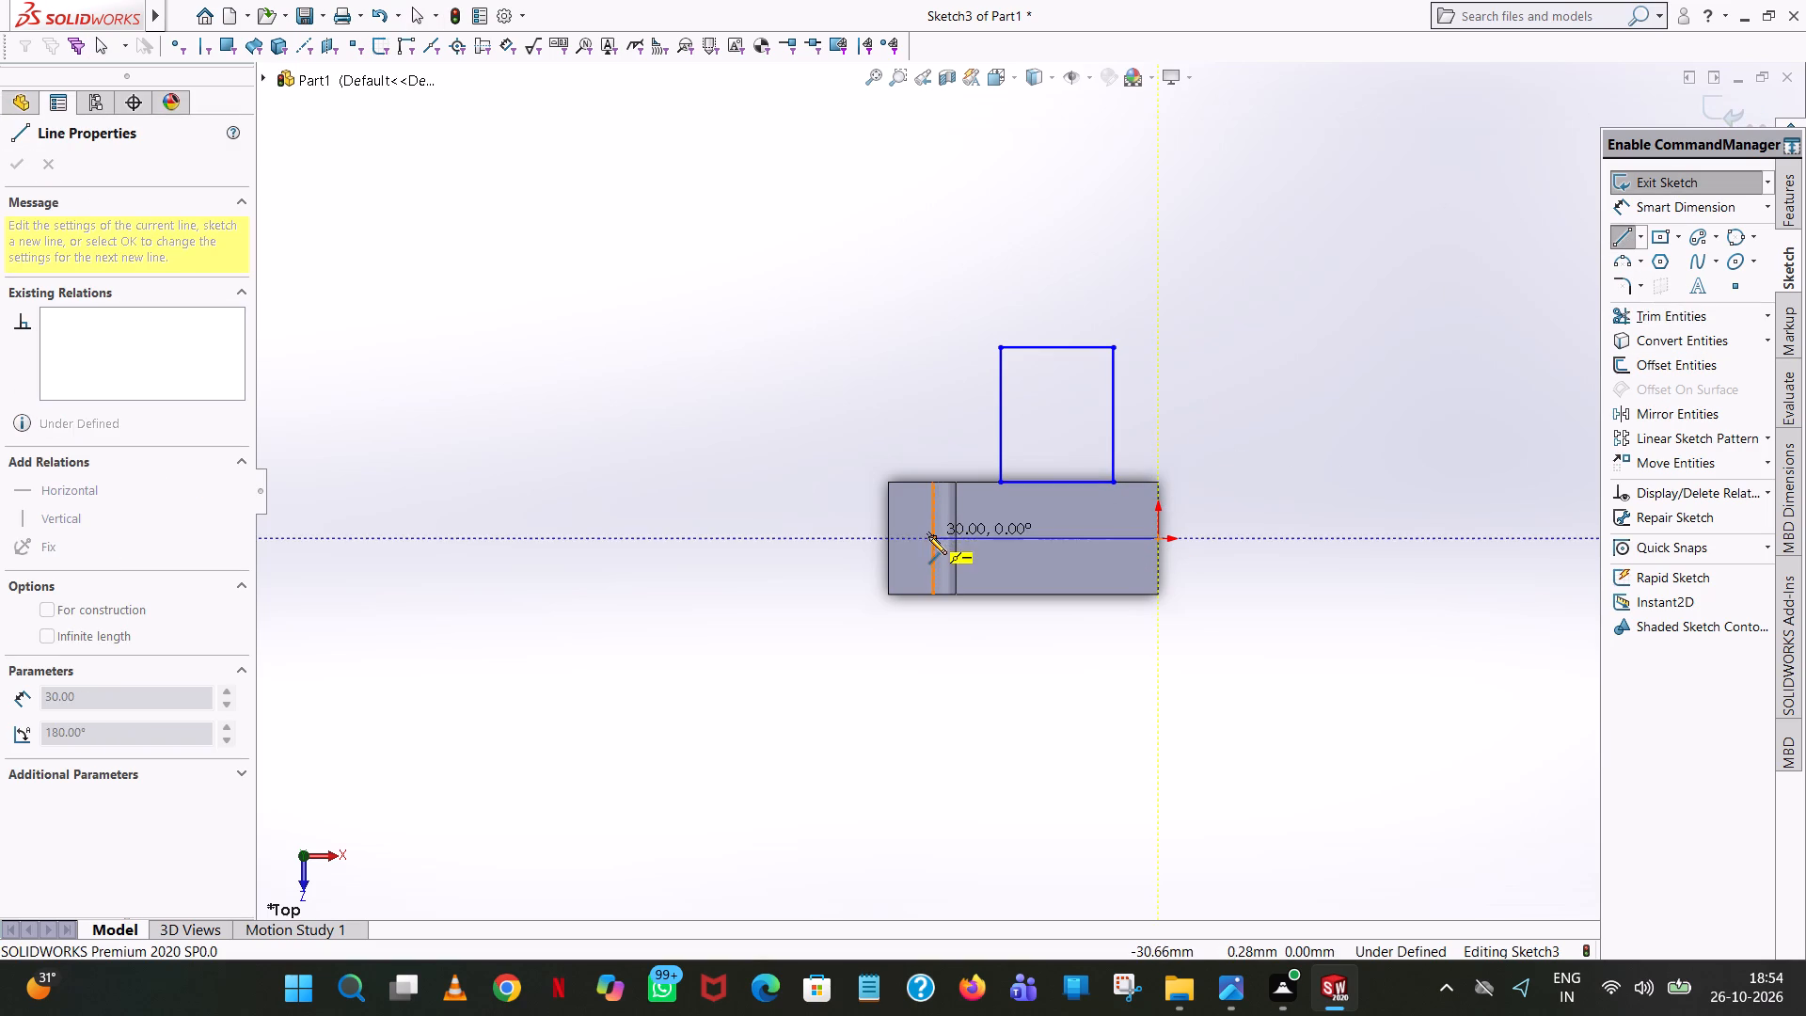
{"action": "left_click", "coordinate": [986, 539]}
{"action": "right_click", "coordinate": [986, 539]}
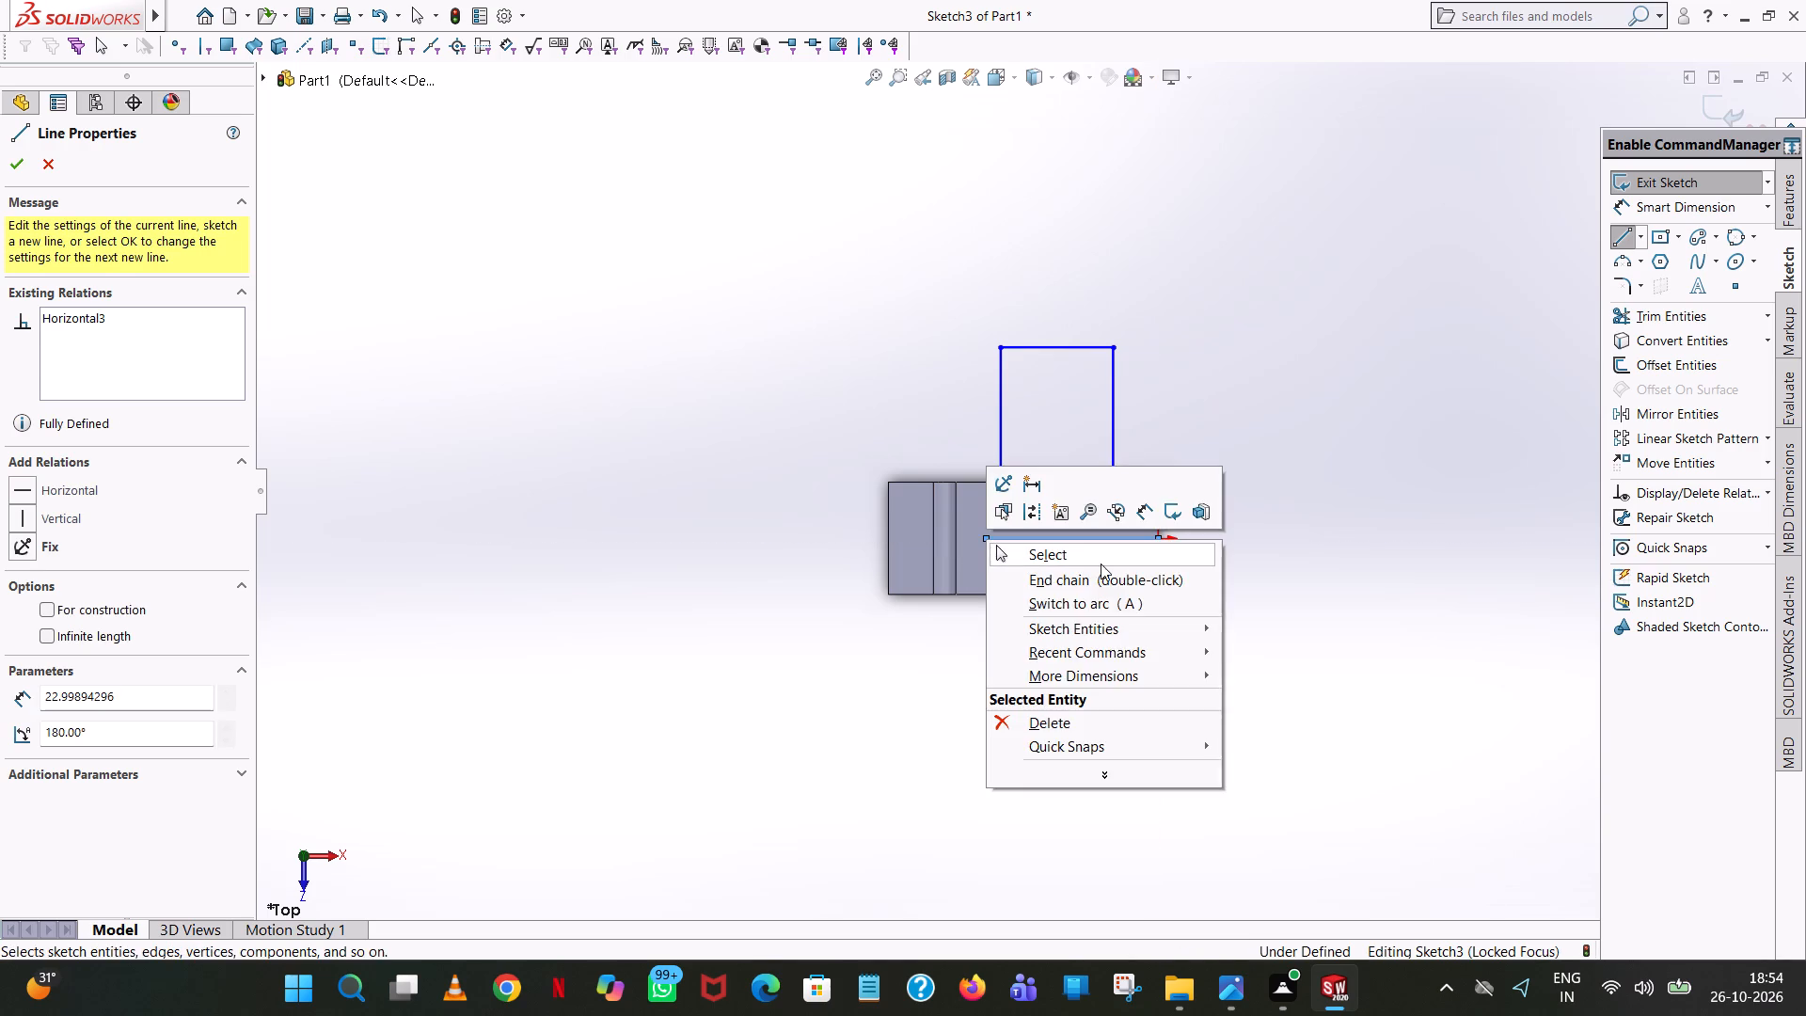
{"action": "left_click", "coordinate": [1101, 564]}
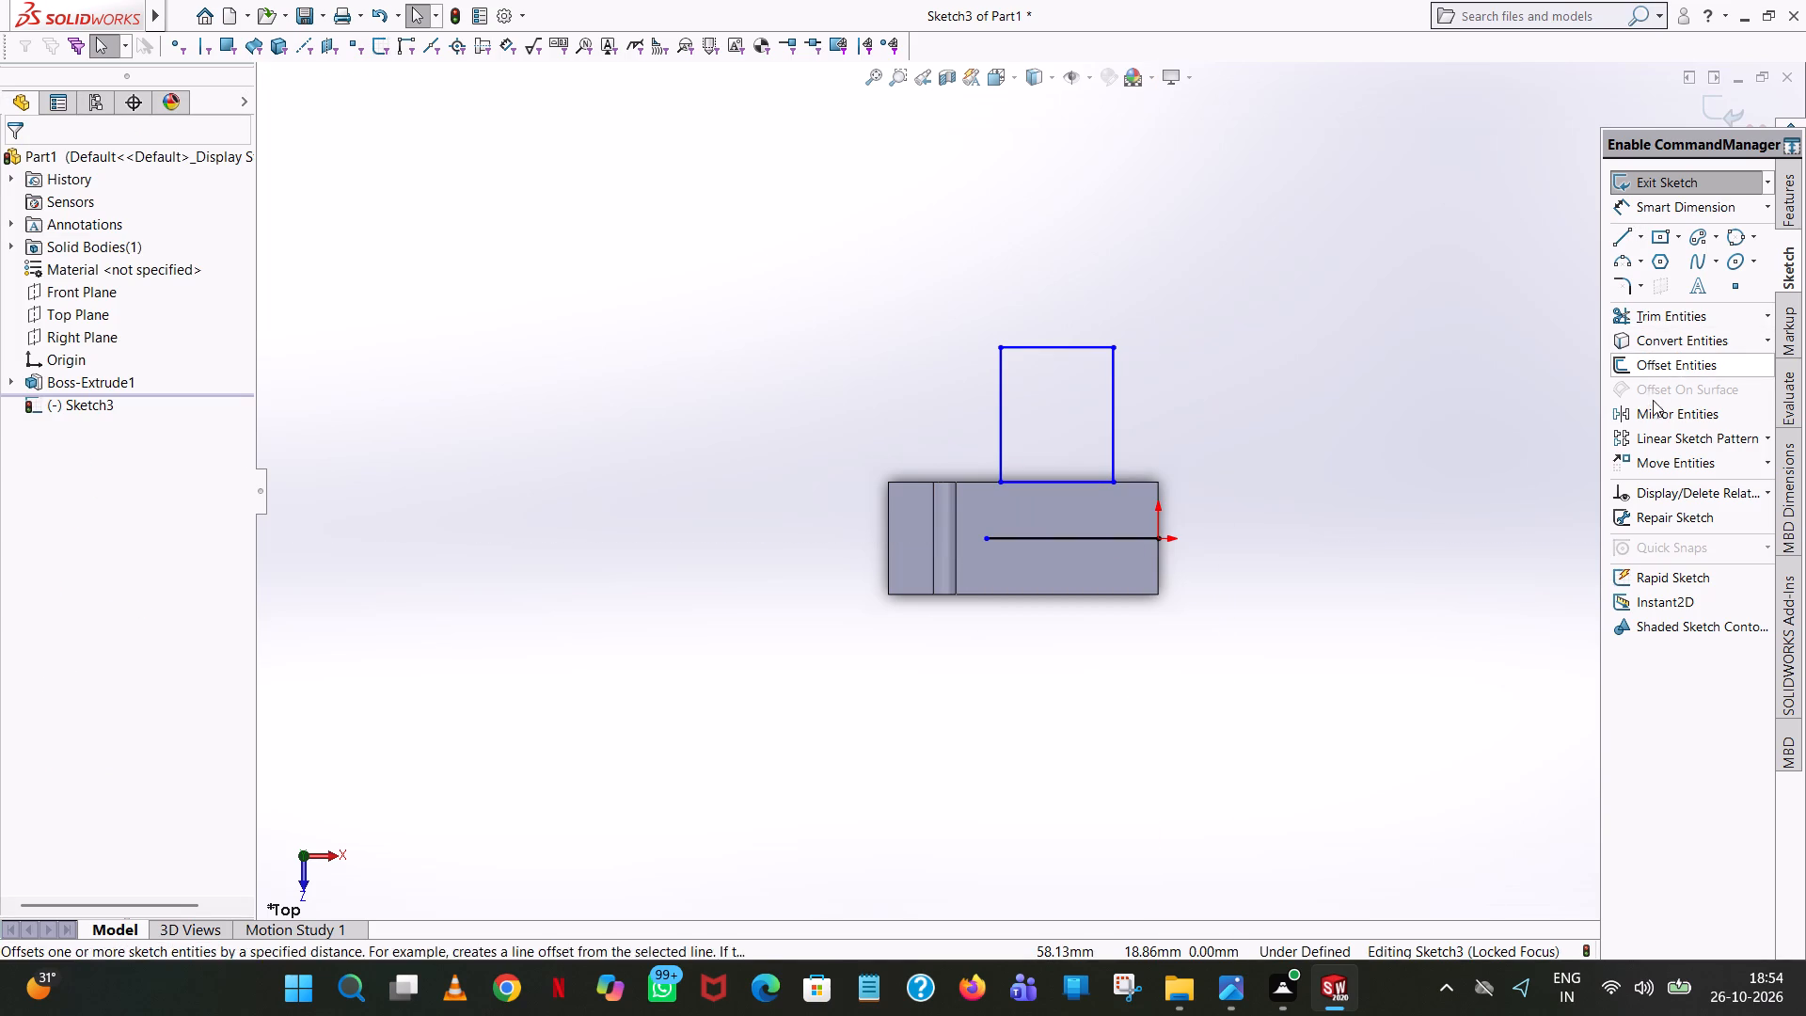
Mirror the rectangle's four lines about the horizontal line through the origin, keeping the original.
{"action": "left_click", "coordinate": [1681, 407]}
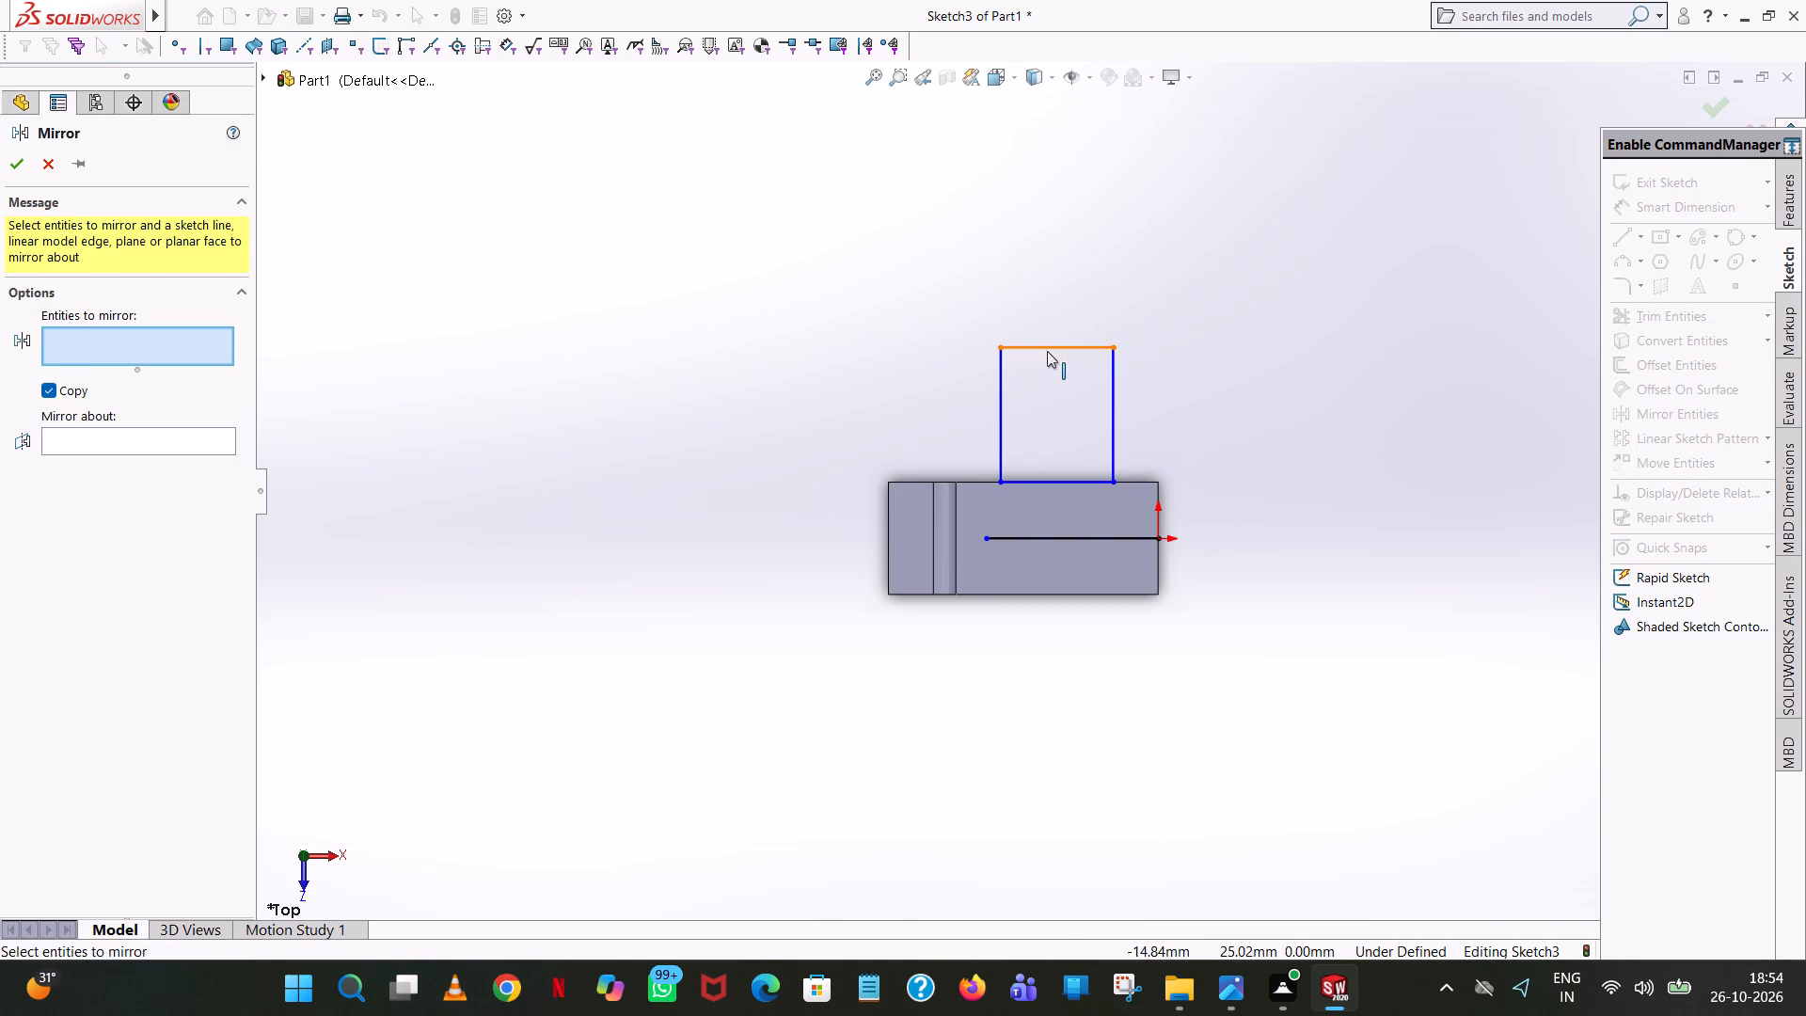
{"action": "left_click", "coordinate": [1047, 351]}
{"action": "left_click", "coordinate": [997, 411]}
{"action": "left_click", "coordinate": [1029, 480]}
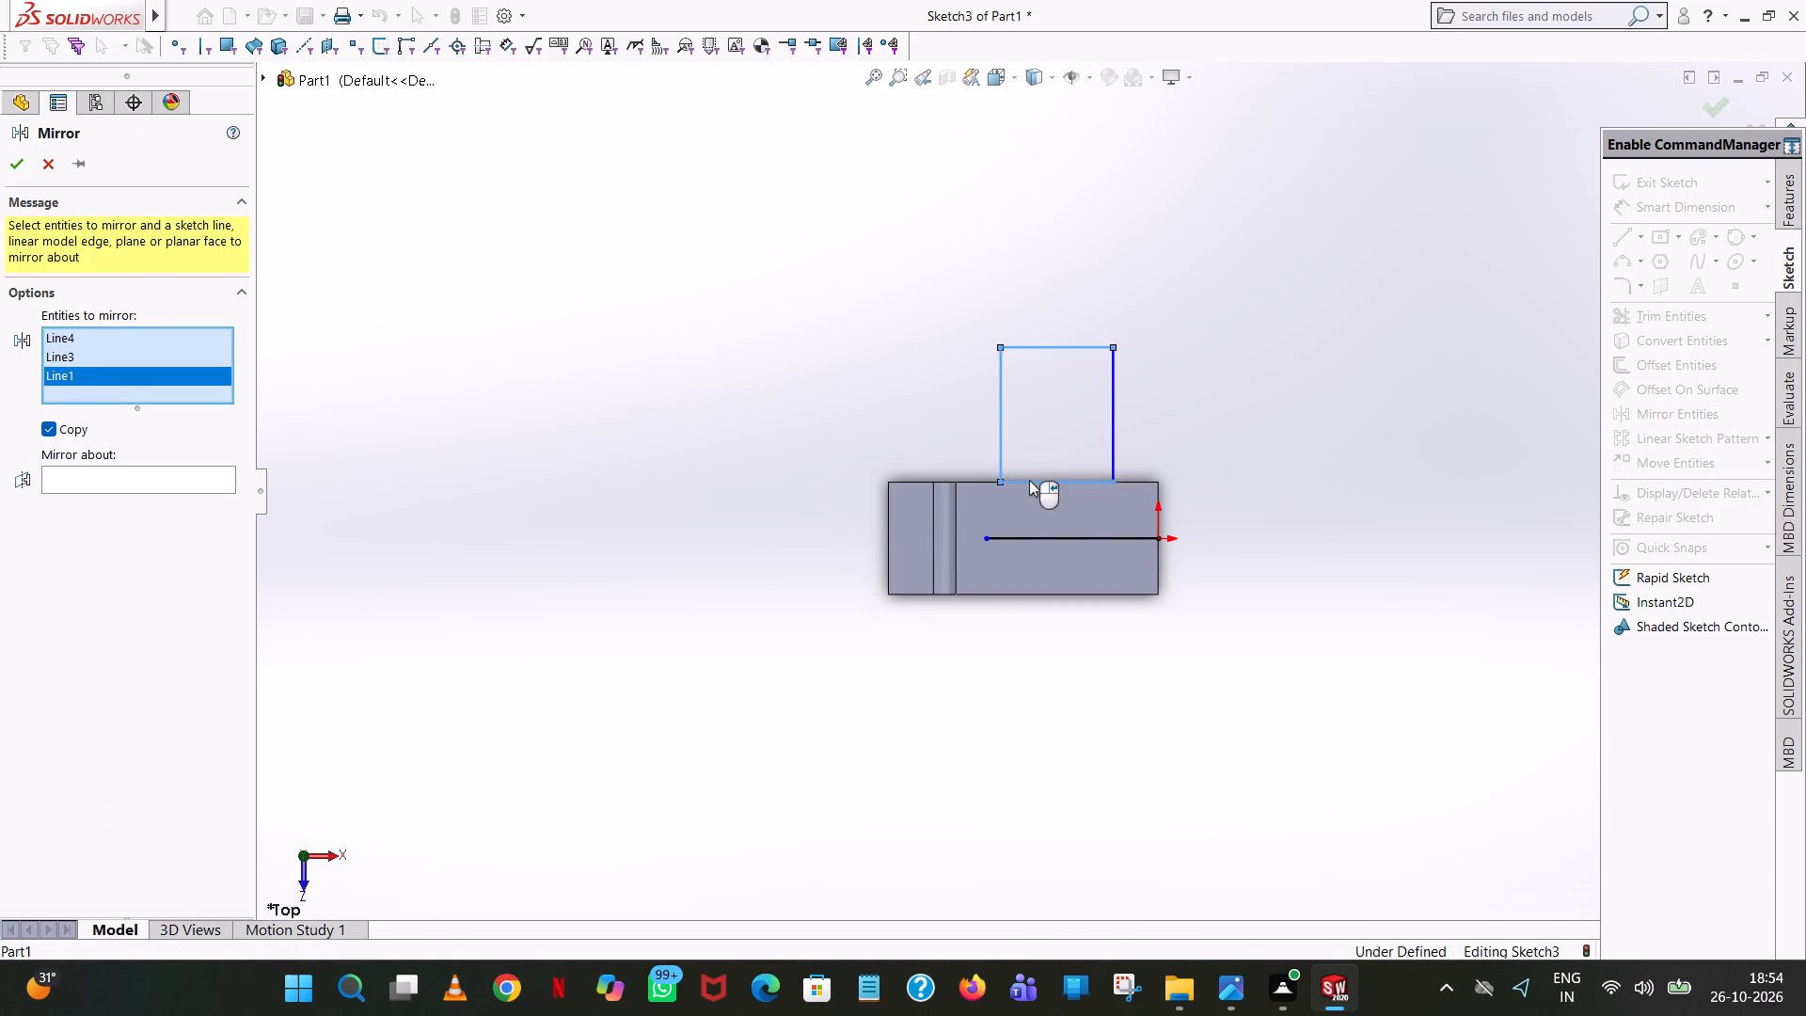
{"action": "left_click", "coordinate": [1113, 429]}
{"action": "left_click", "coordinate": [141, 500]}
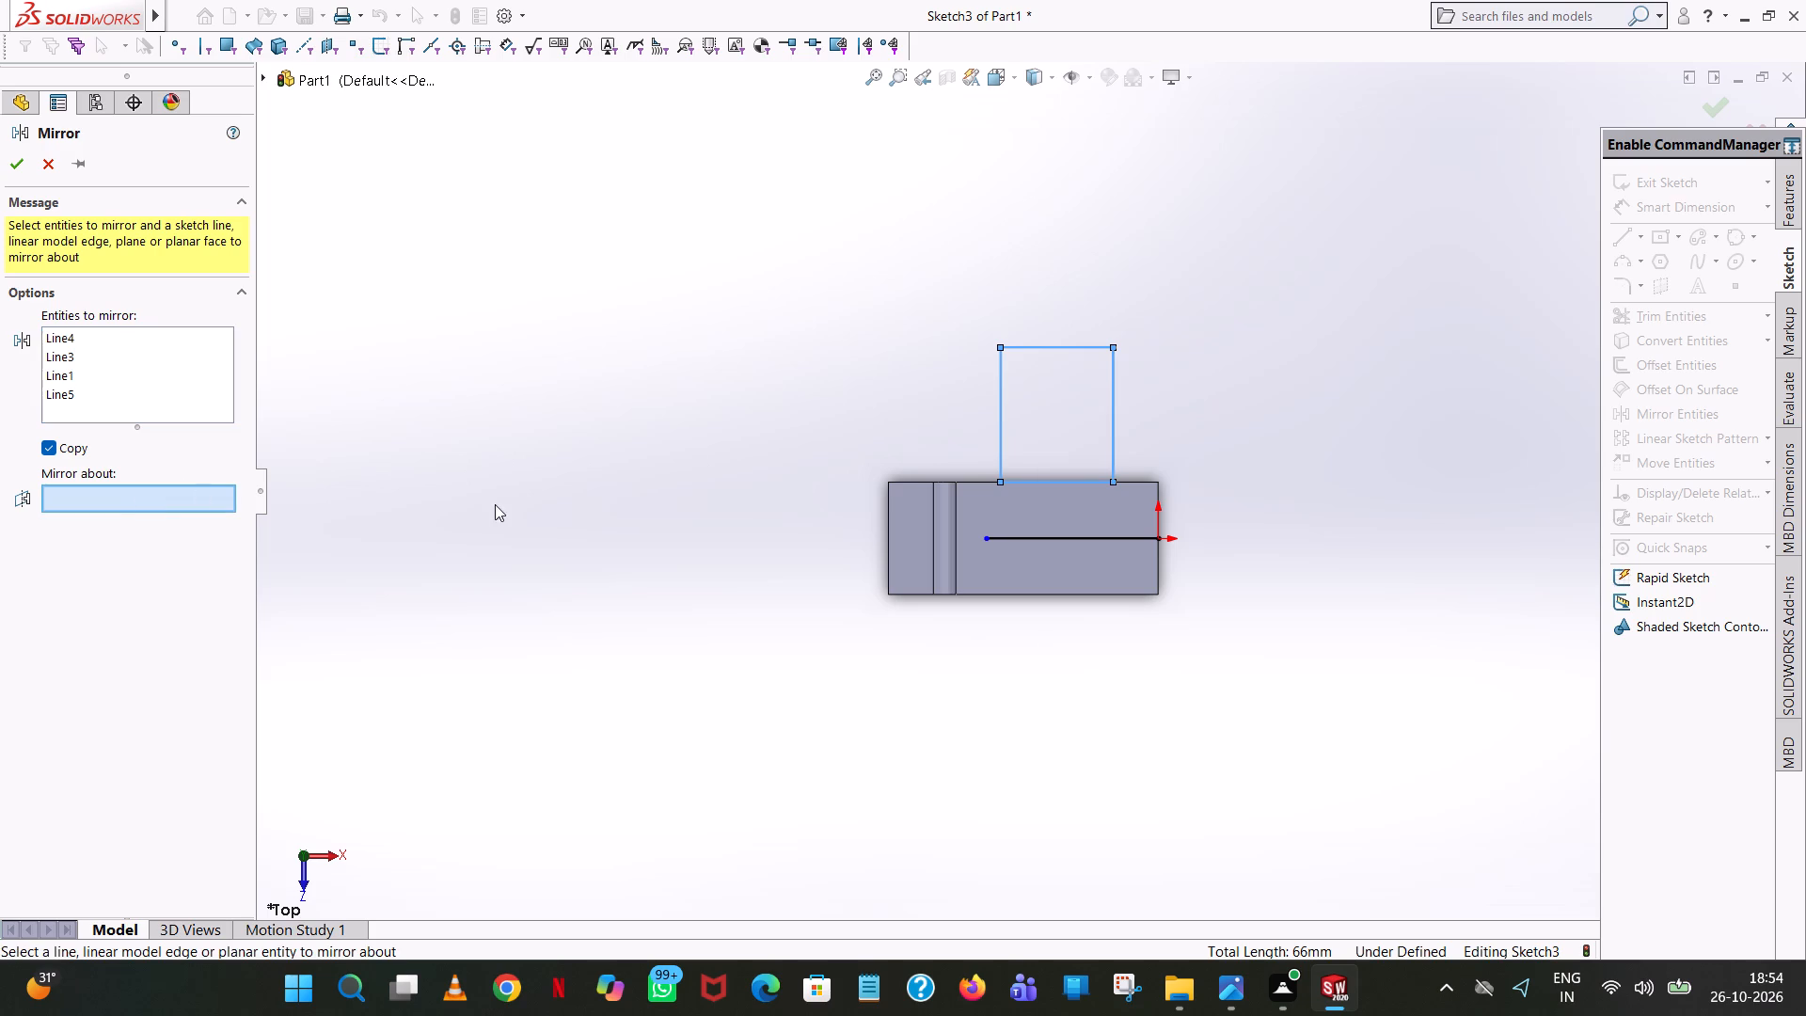
{"action": "left_click", "coordinate": [1065, 534]}
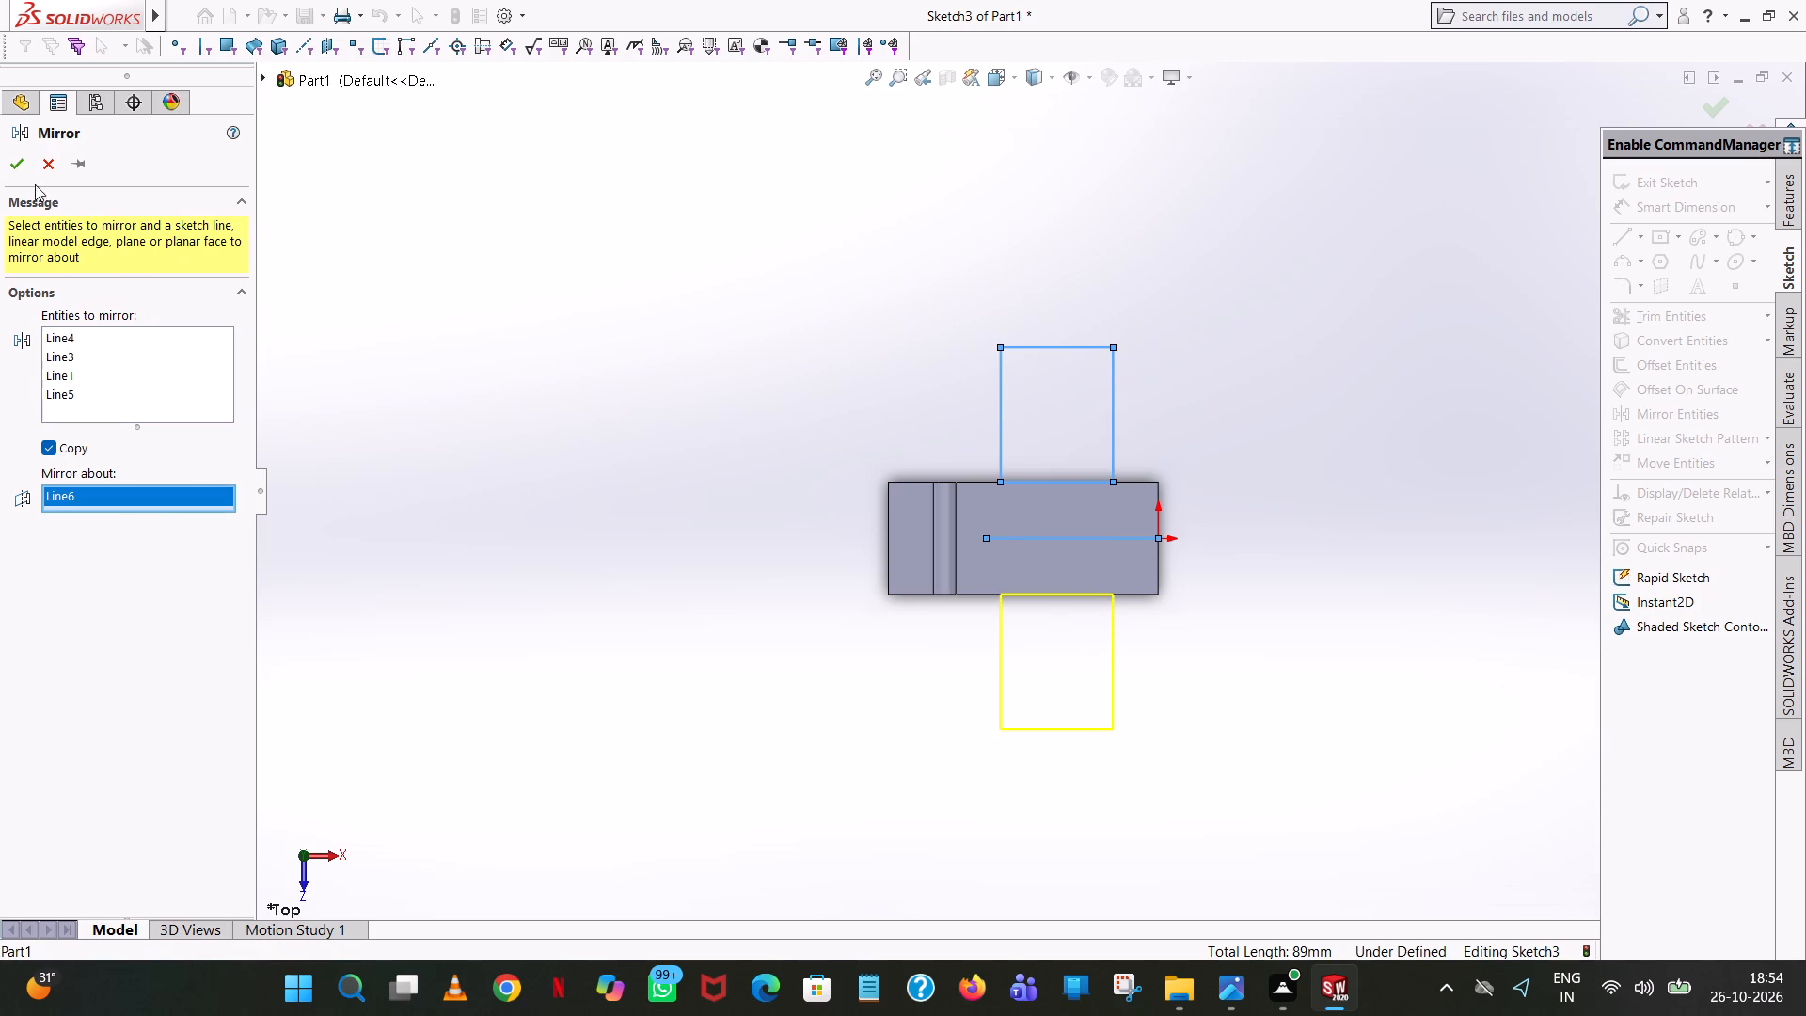
{"action": "left_click", "coordinate": [29, 174]}
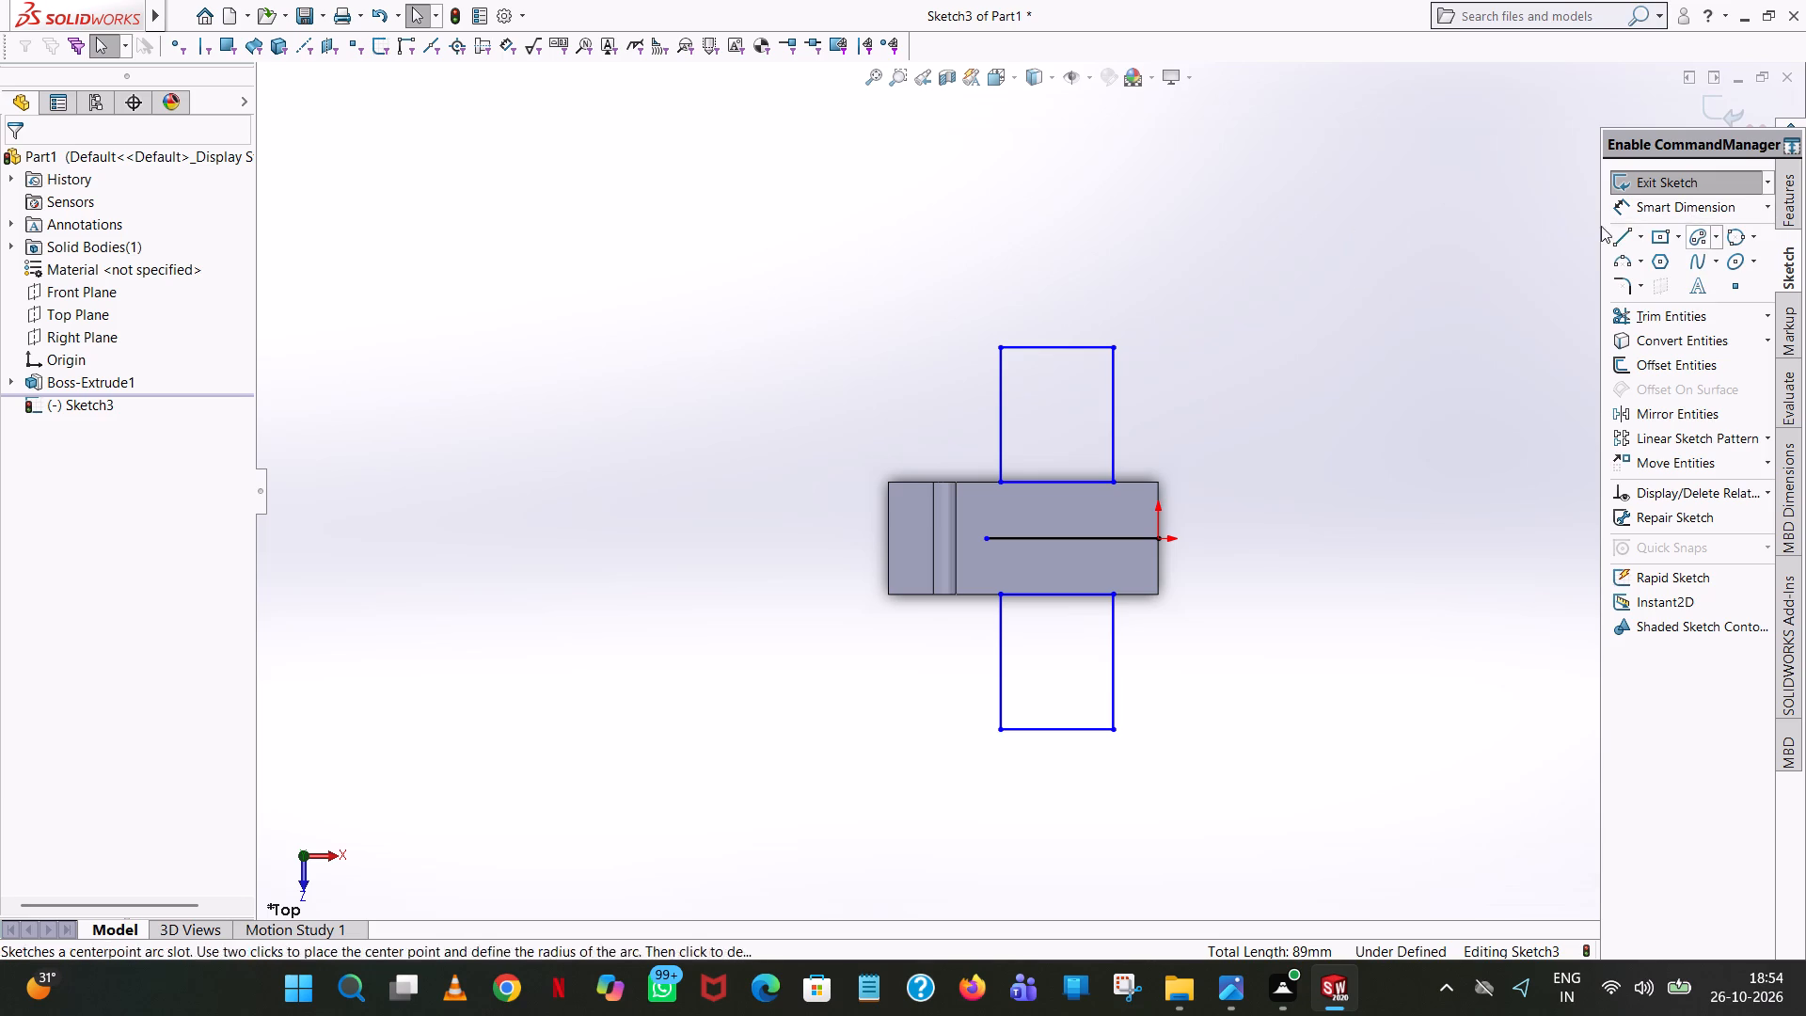
Apply 3 mm sketch fillets to the four outer corners of the two rectangles.
{"action": "left_click", "coordinate": [1619, 278]}
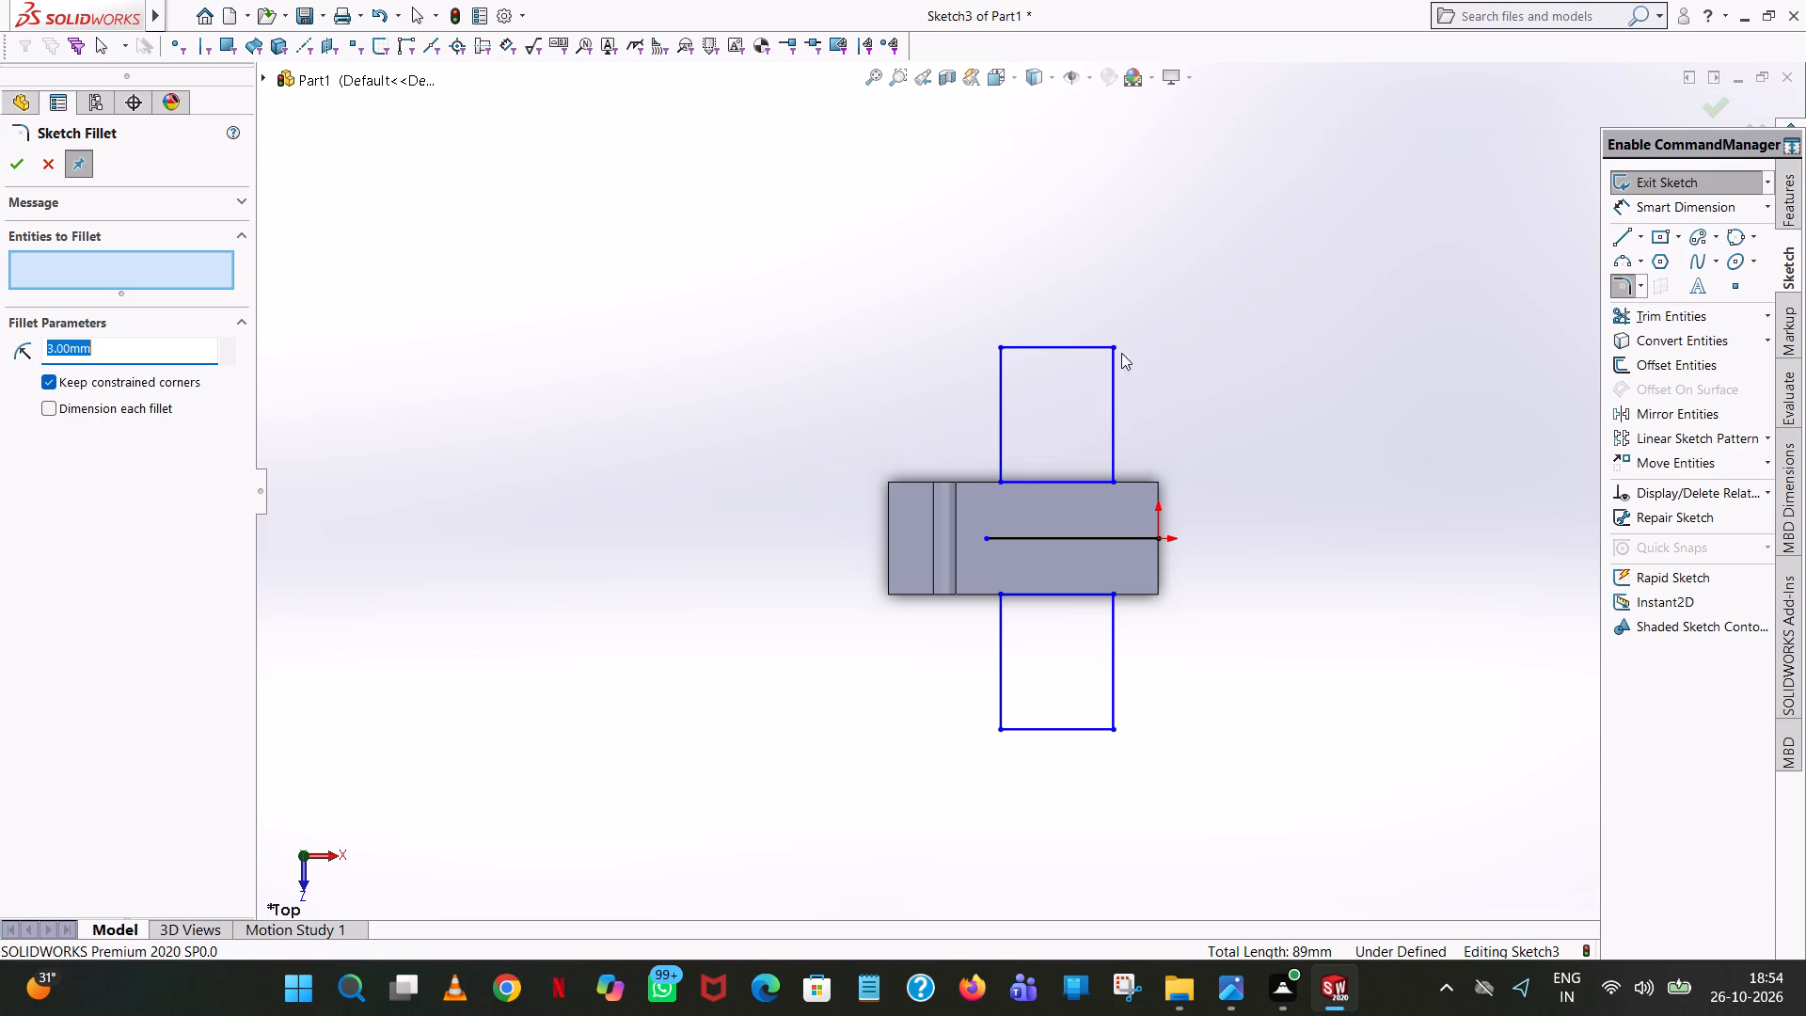
{"action": "left_click", "coordinate": [1113, 351]}
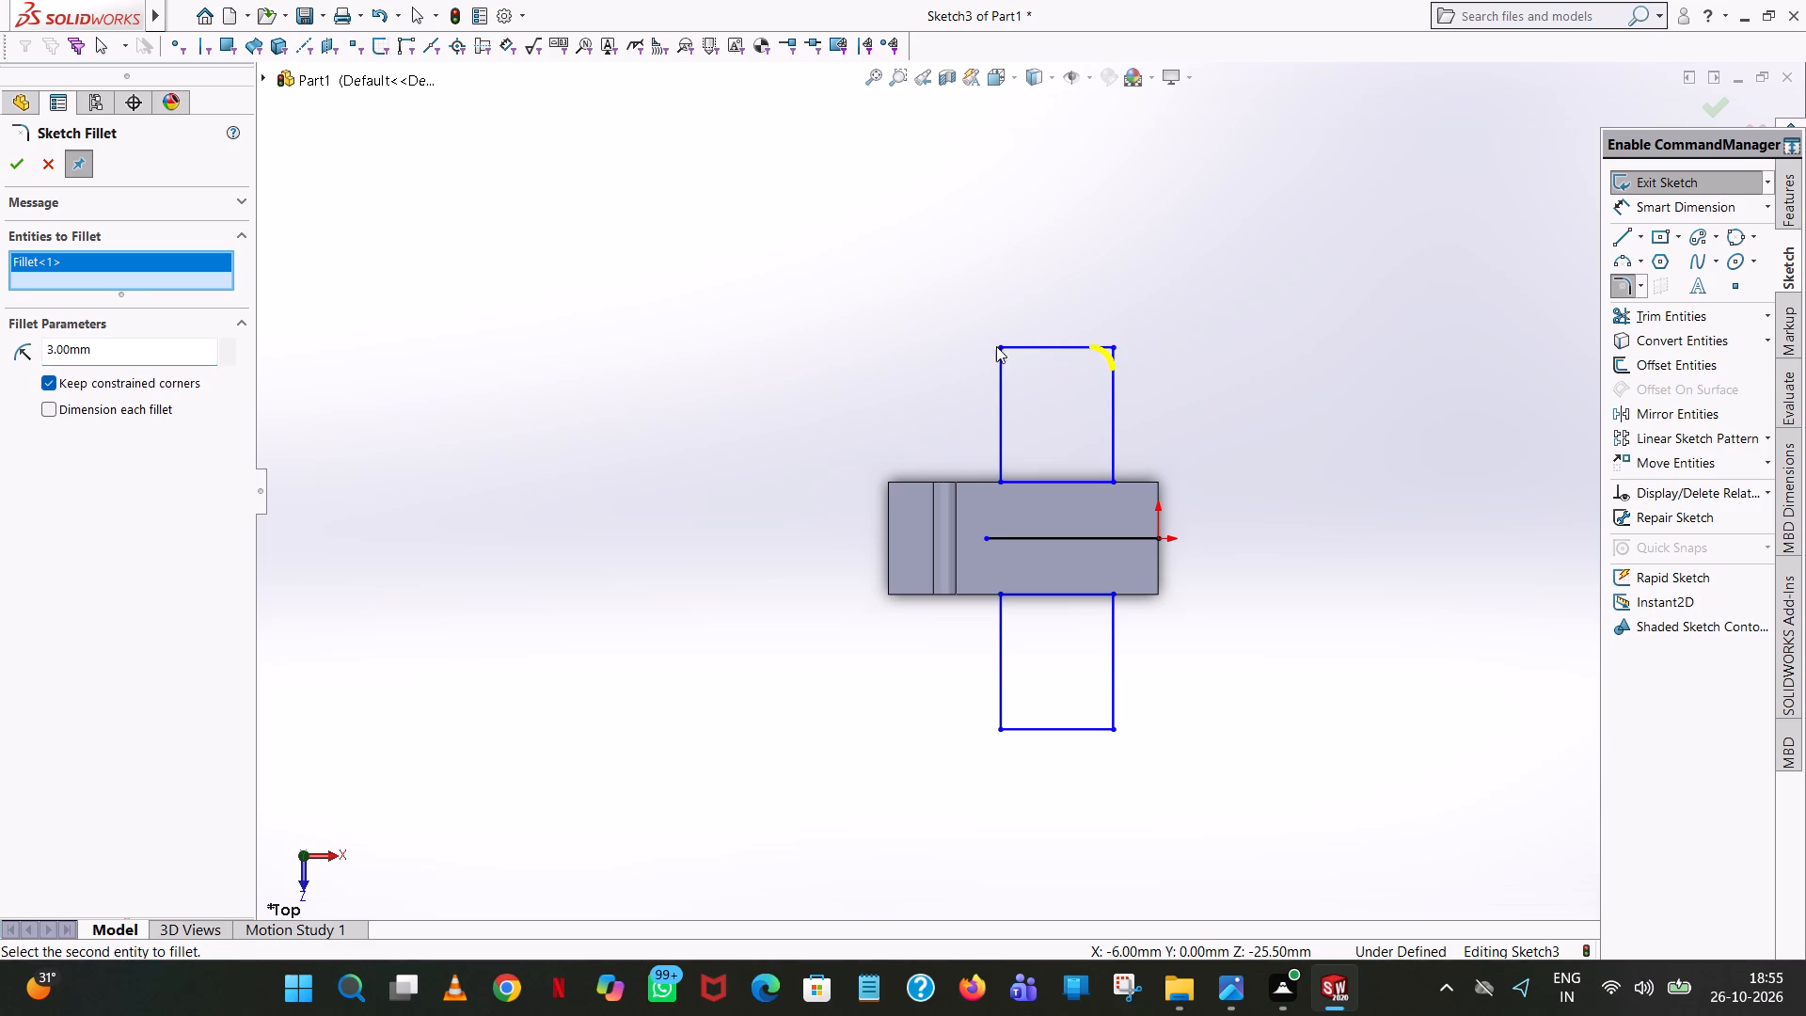
{"action": "left_click", "coordinate": [997, 345]}
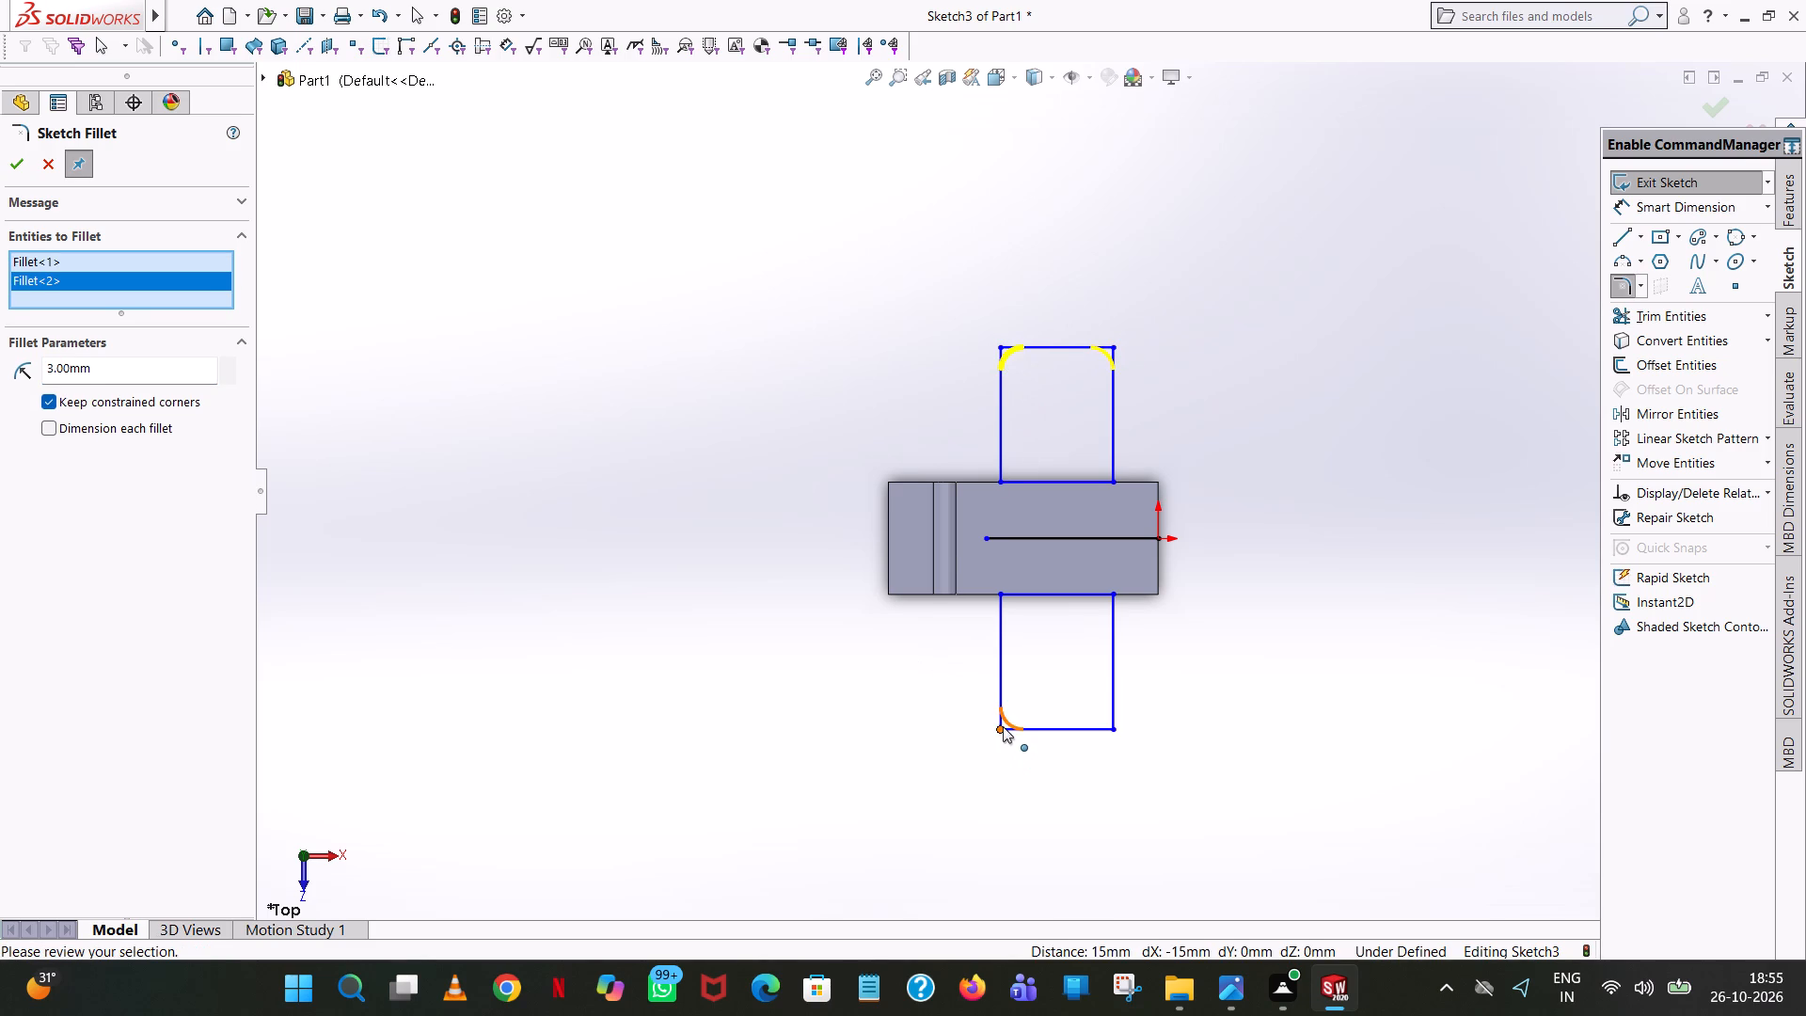
{"action": "left_click", "coordinate": [1003, 726]}
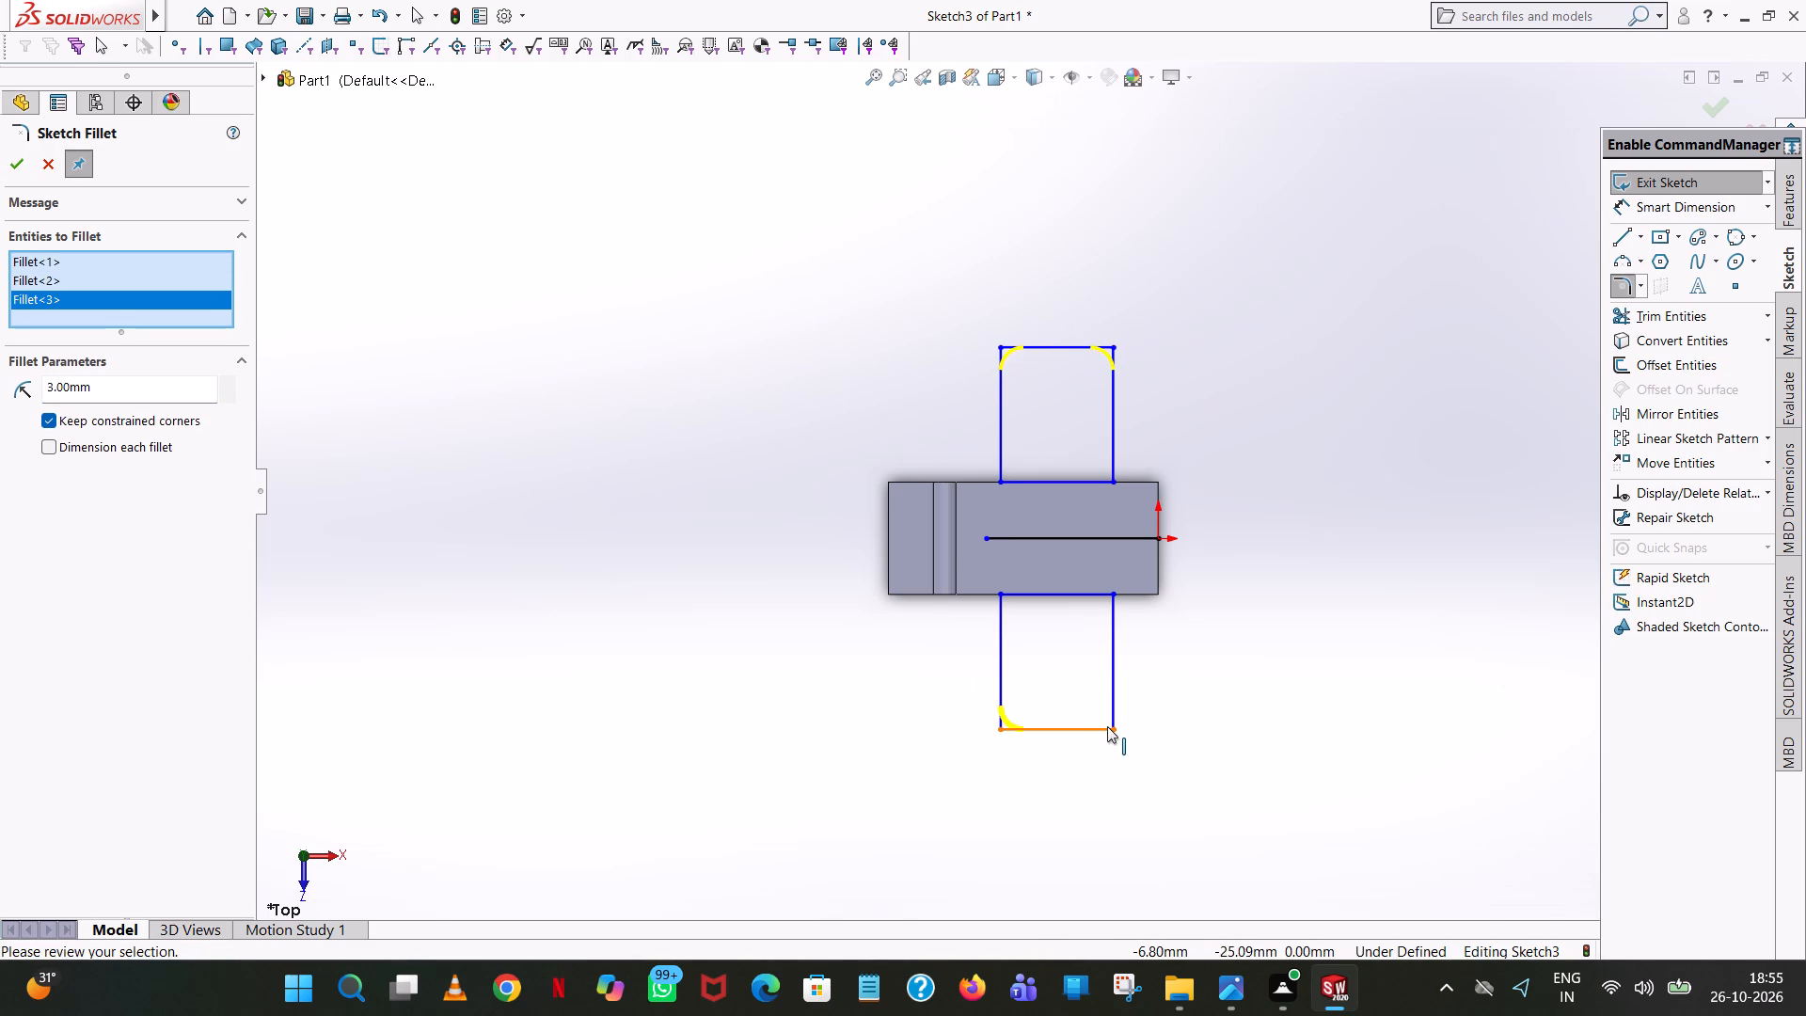
{"action": "left_click", "coordinate": [1108, 725]}
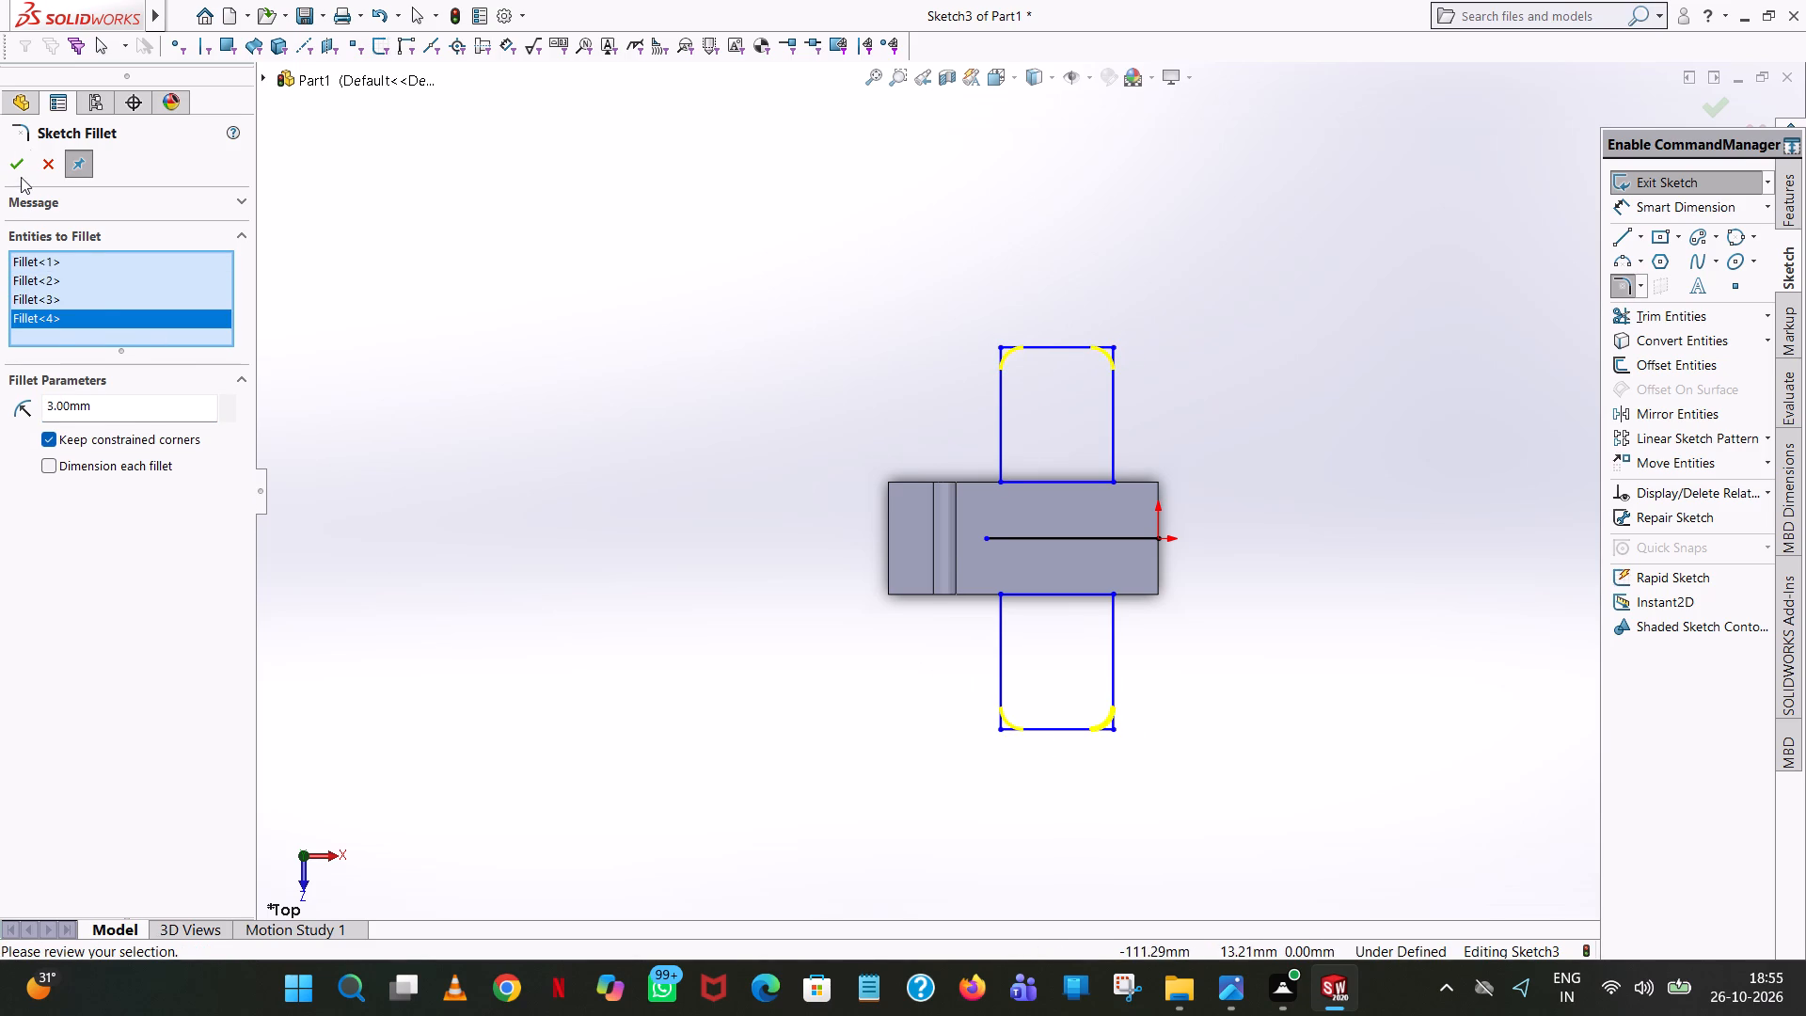
{"action": "left_click", "coordinate": [19, 173]}
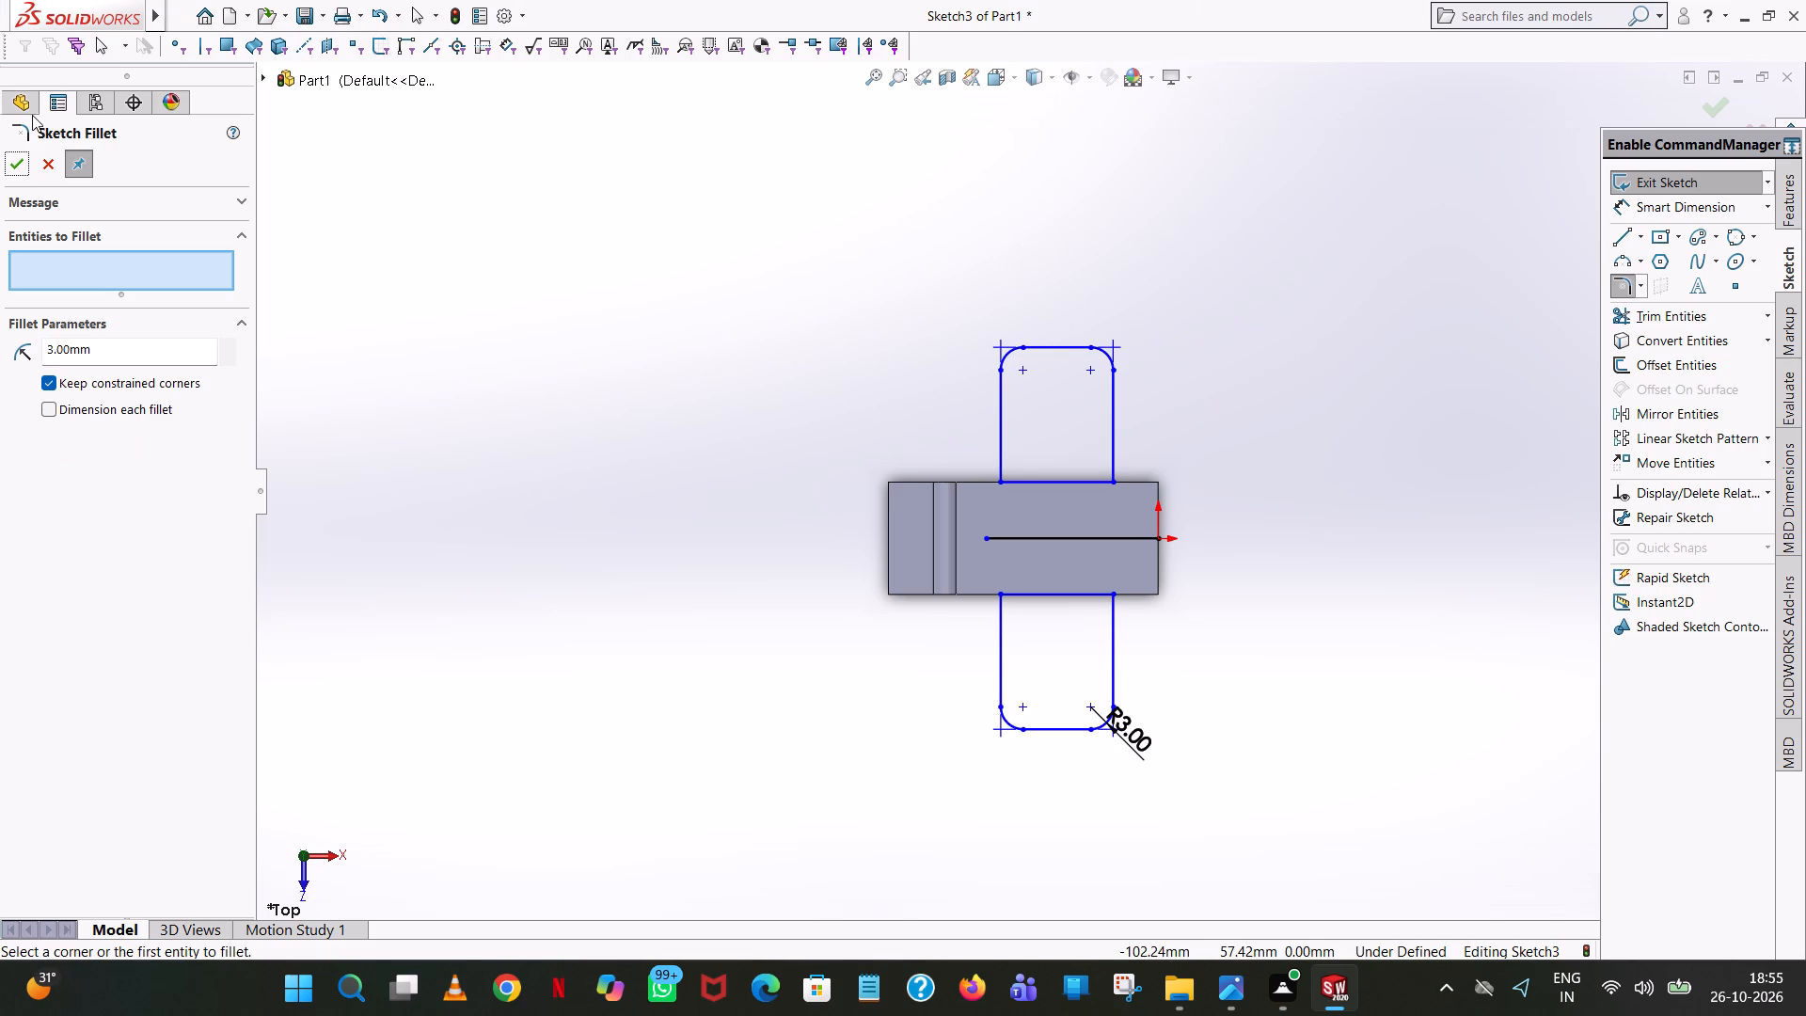
{"action": "left_click", "coordinate": [19, 170]}
{"action": "left_click", "coordinate": [1314, 339]}
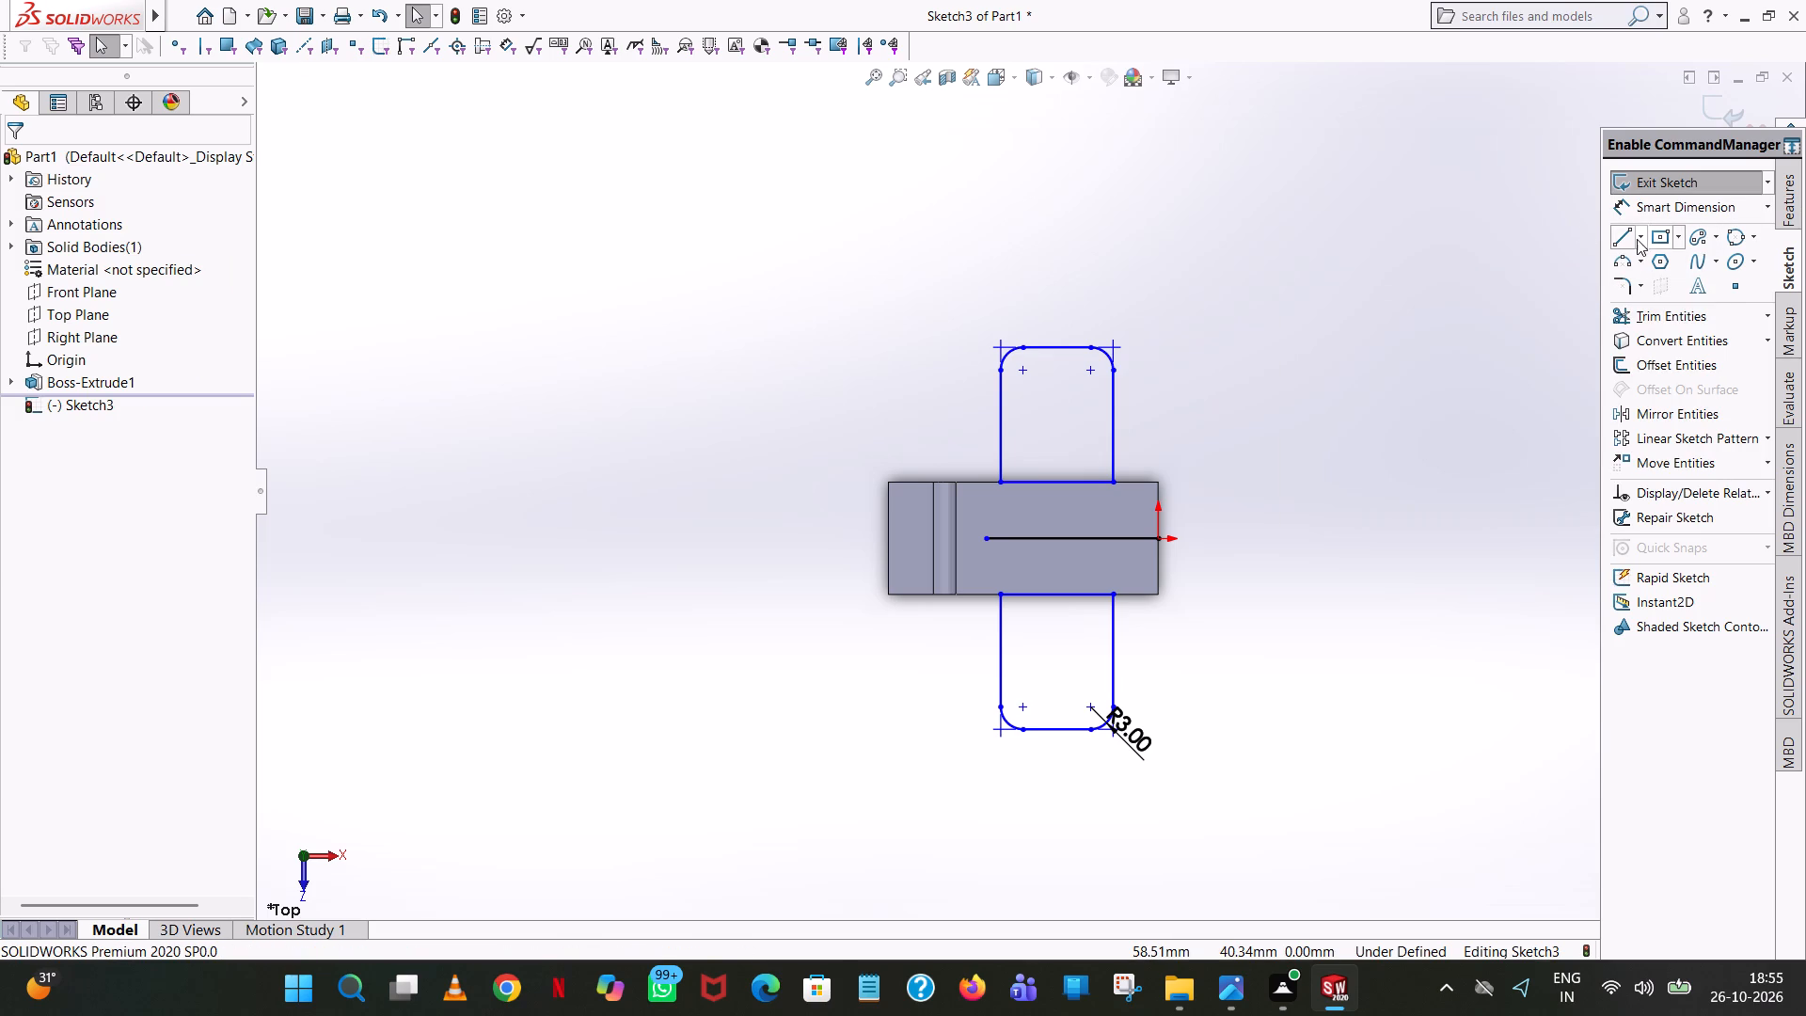
Draw a 7 mm vertical line from the midpoint of the rear rectangle's outer edge toward the block.
{"action": "left_click", "coordinate": [1620, 236]}
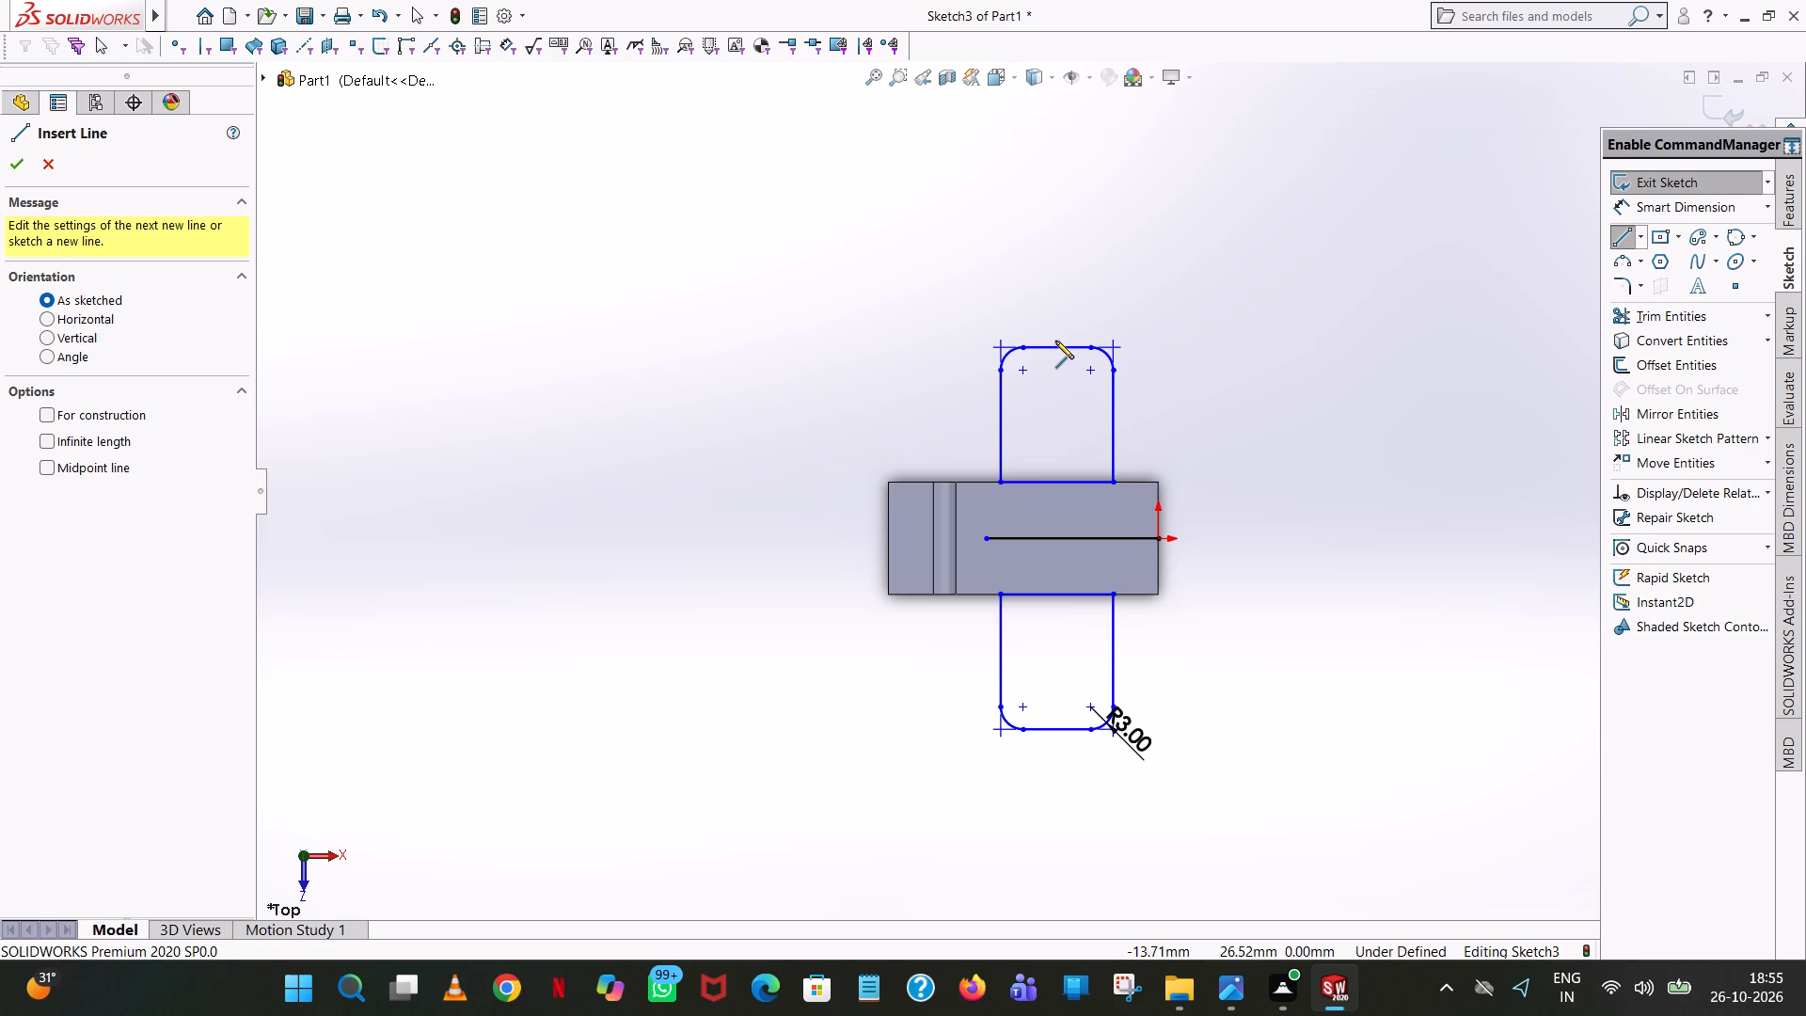
{"action": "left_click", "coordinate": [1055, 346]}
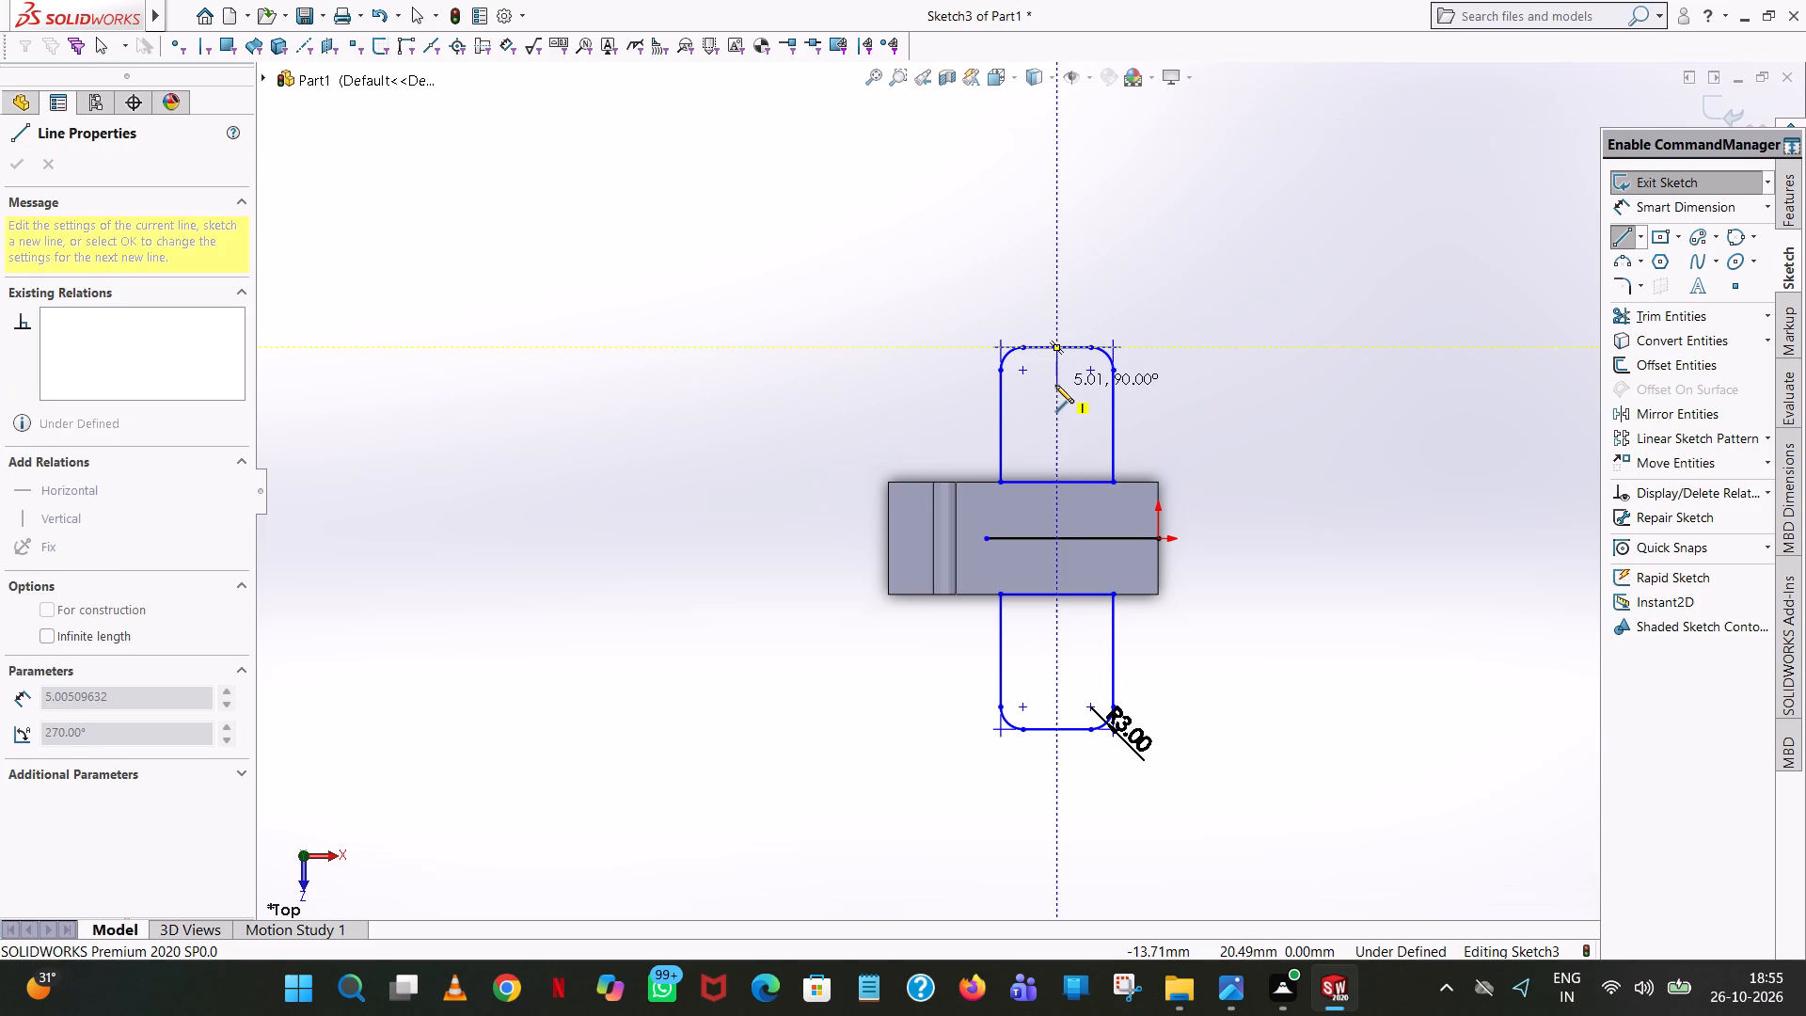
{"action": "left_click", "coordinate": [1055, 385]}
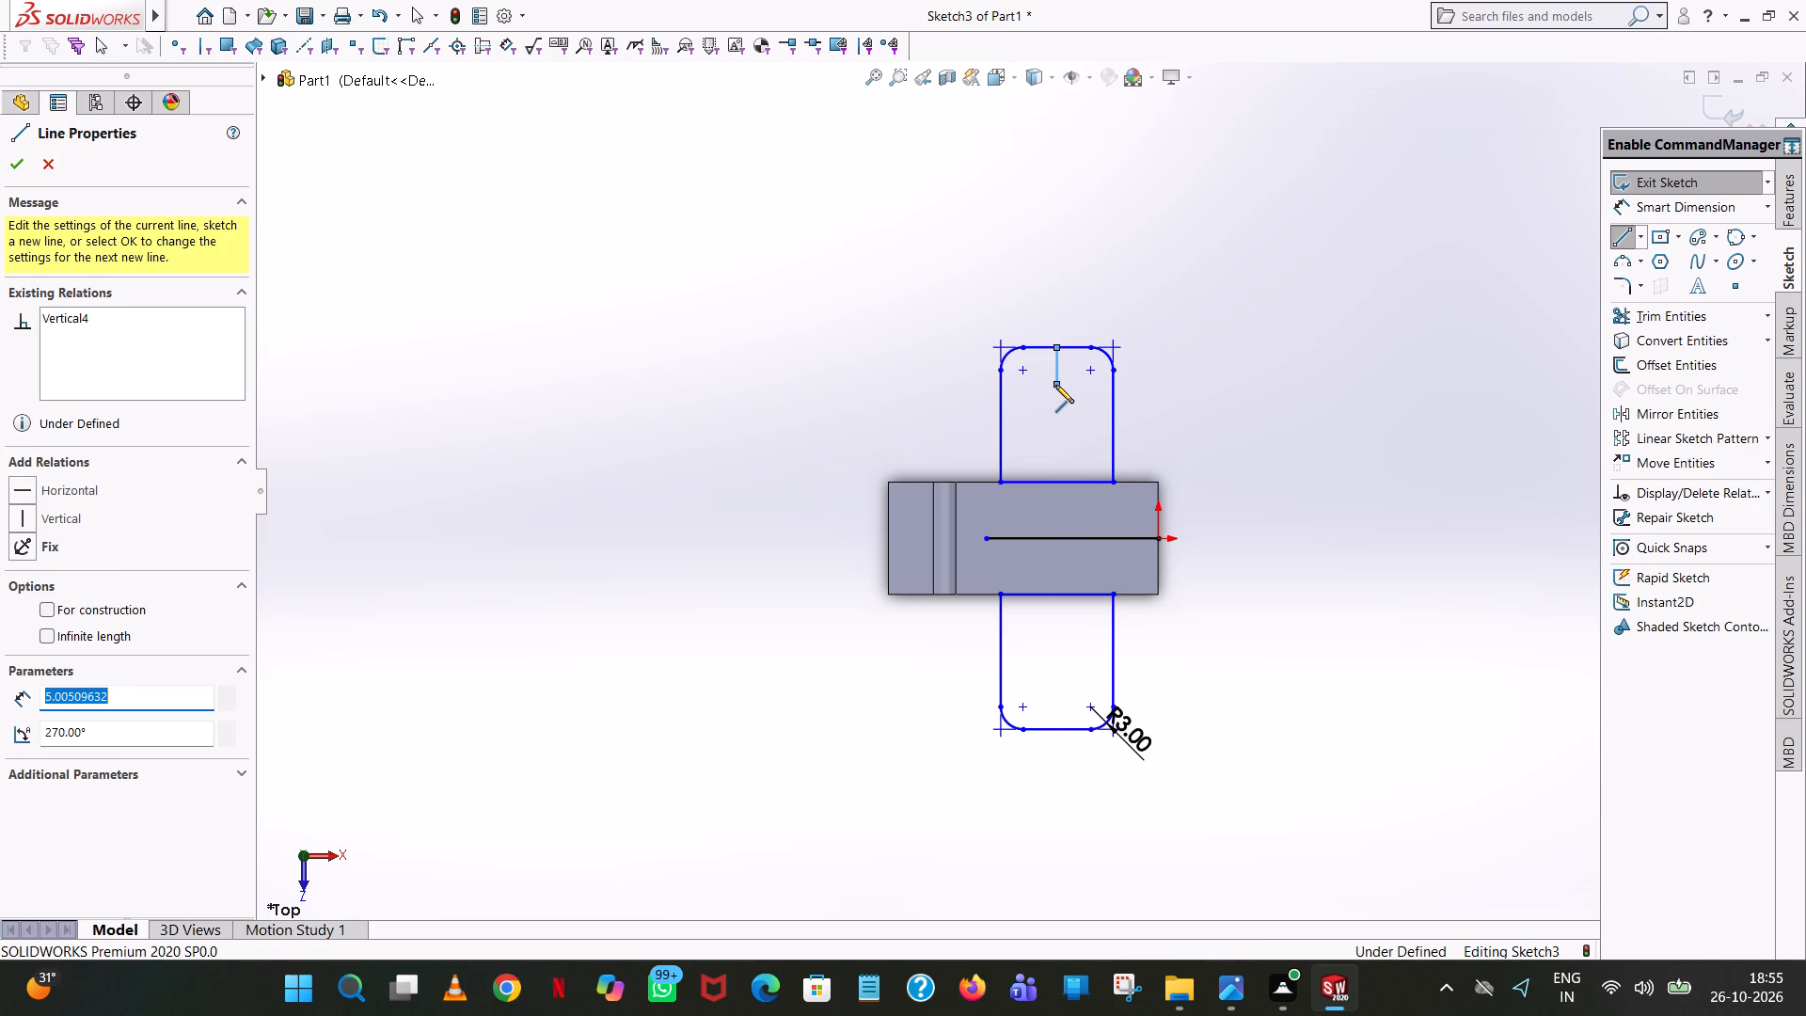
{"action": "key", "text": "7"}
{"action": "key", "text": "Return"}
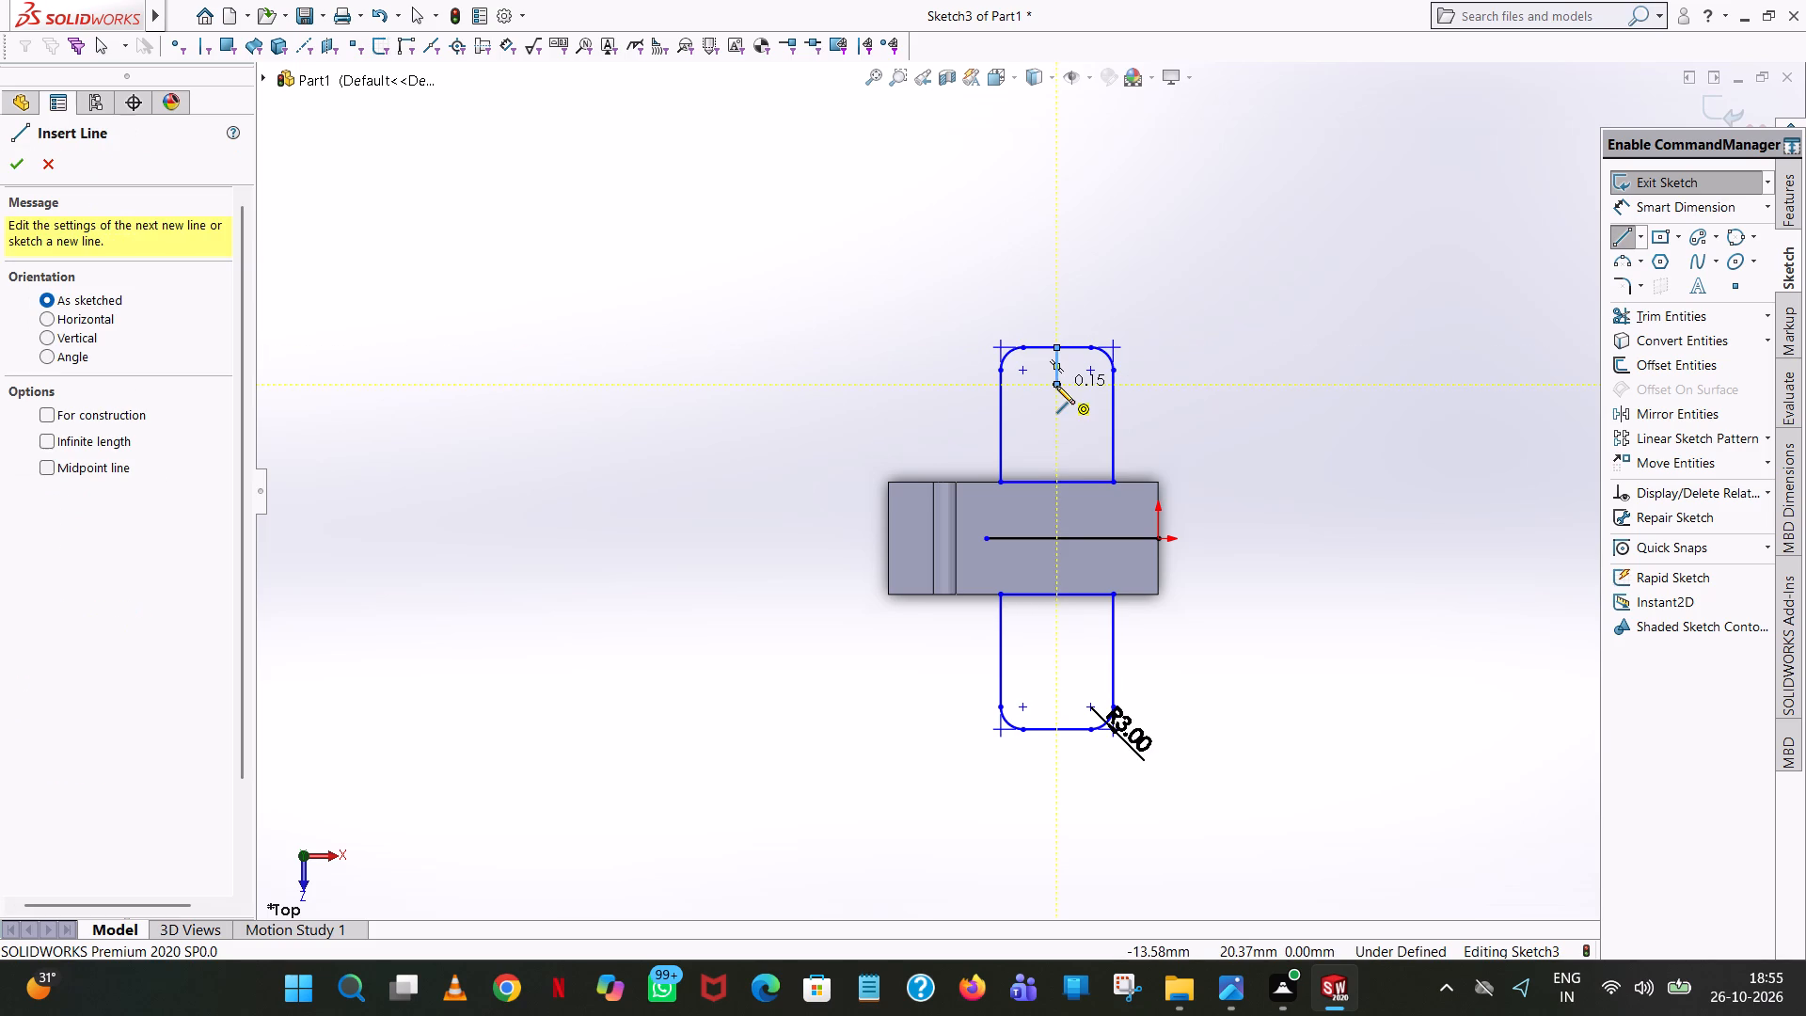
{"action": "right_click", "coordinate": [1056, 386]}
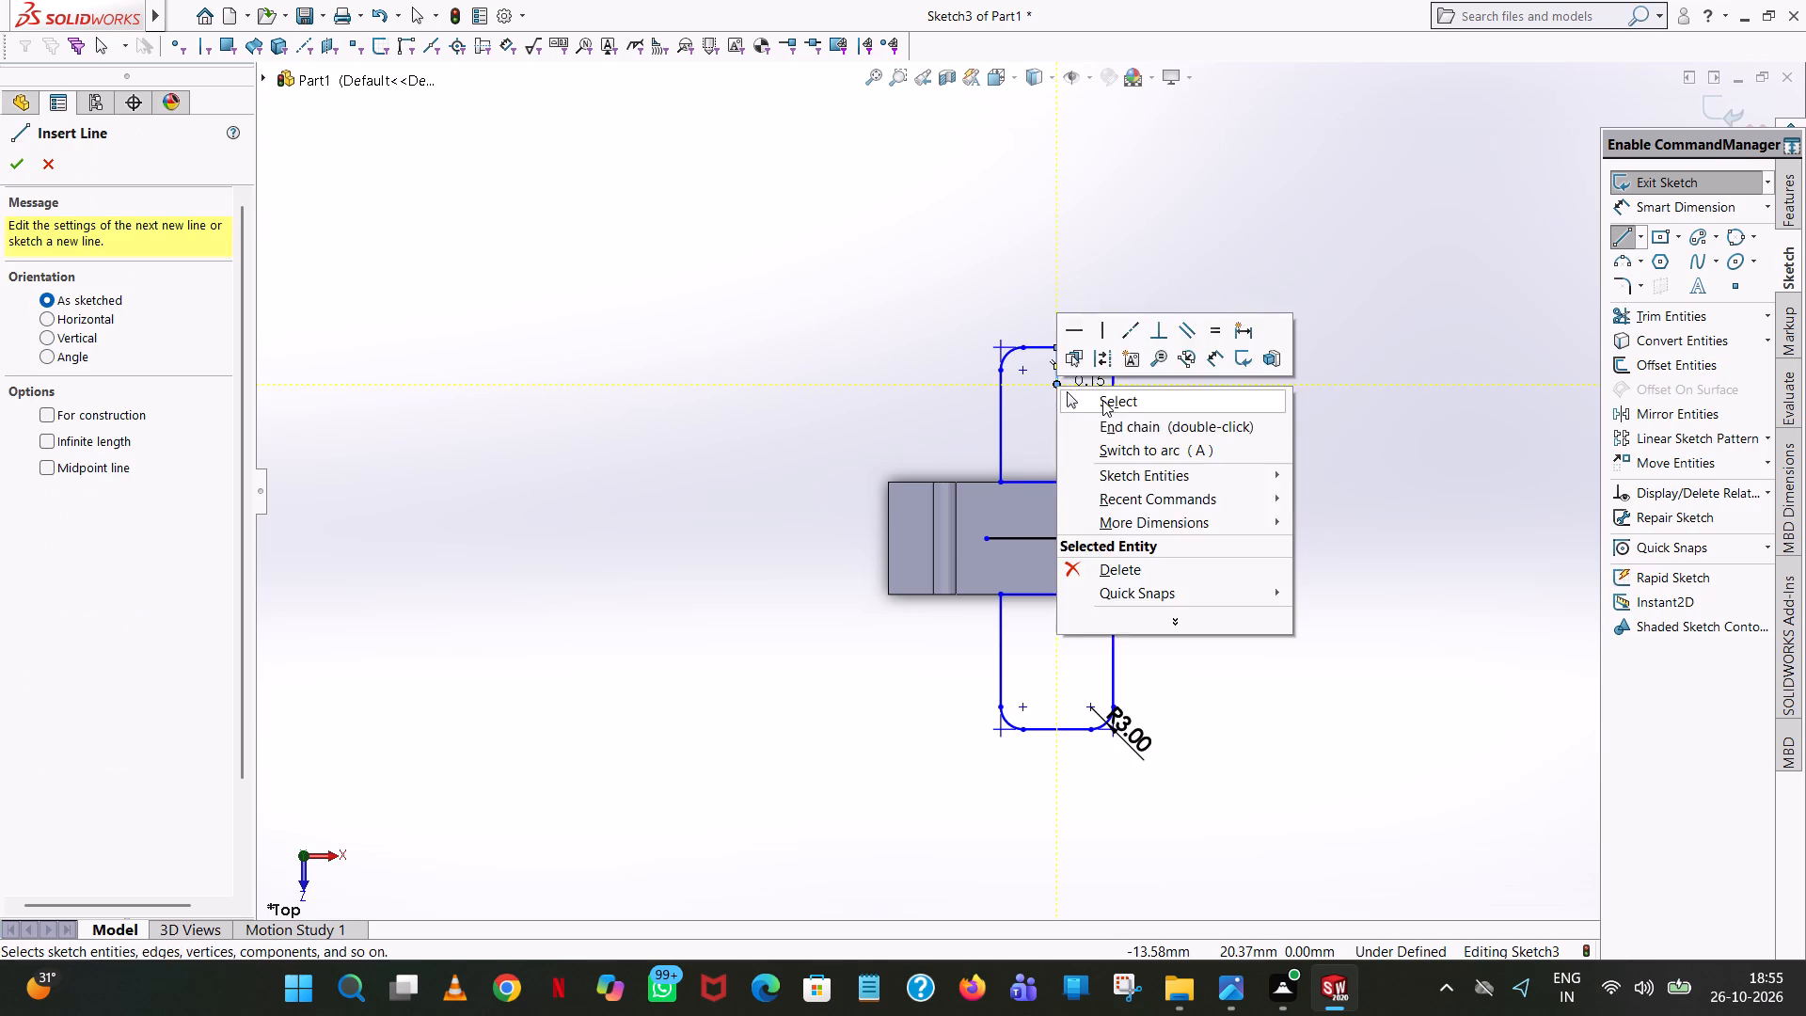
{"action": "left_click", "coordinate": [1102, 400]}
{"action": "left_click", "coordinate": [1053, 372]}
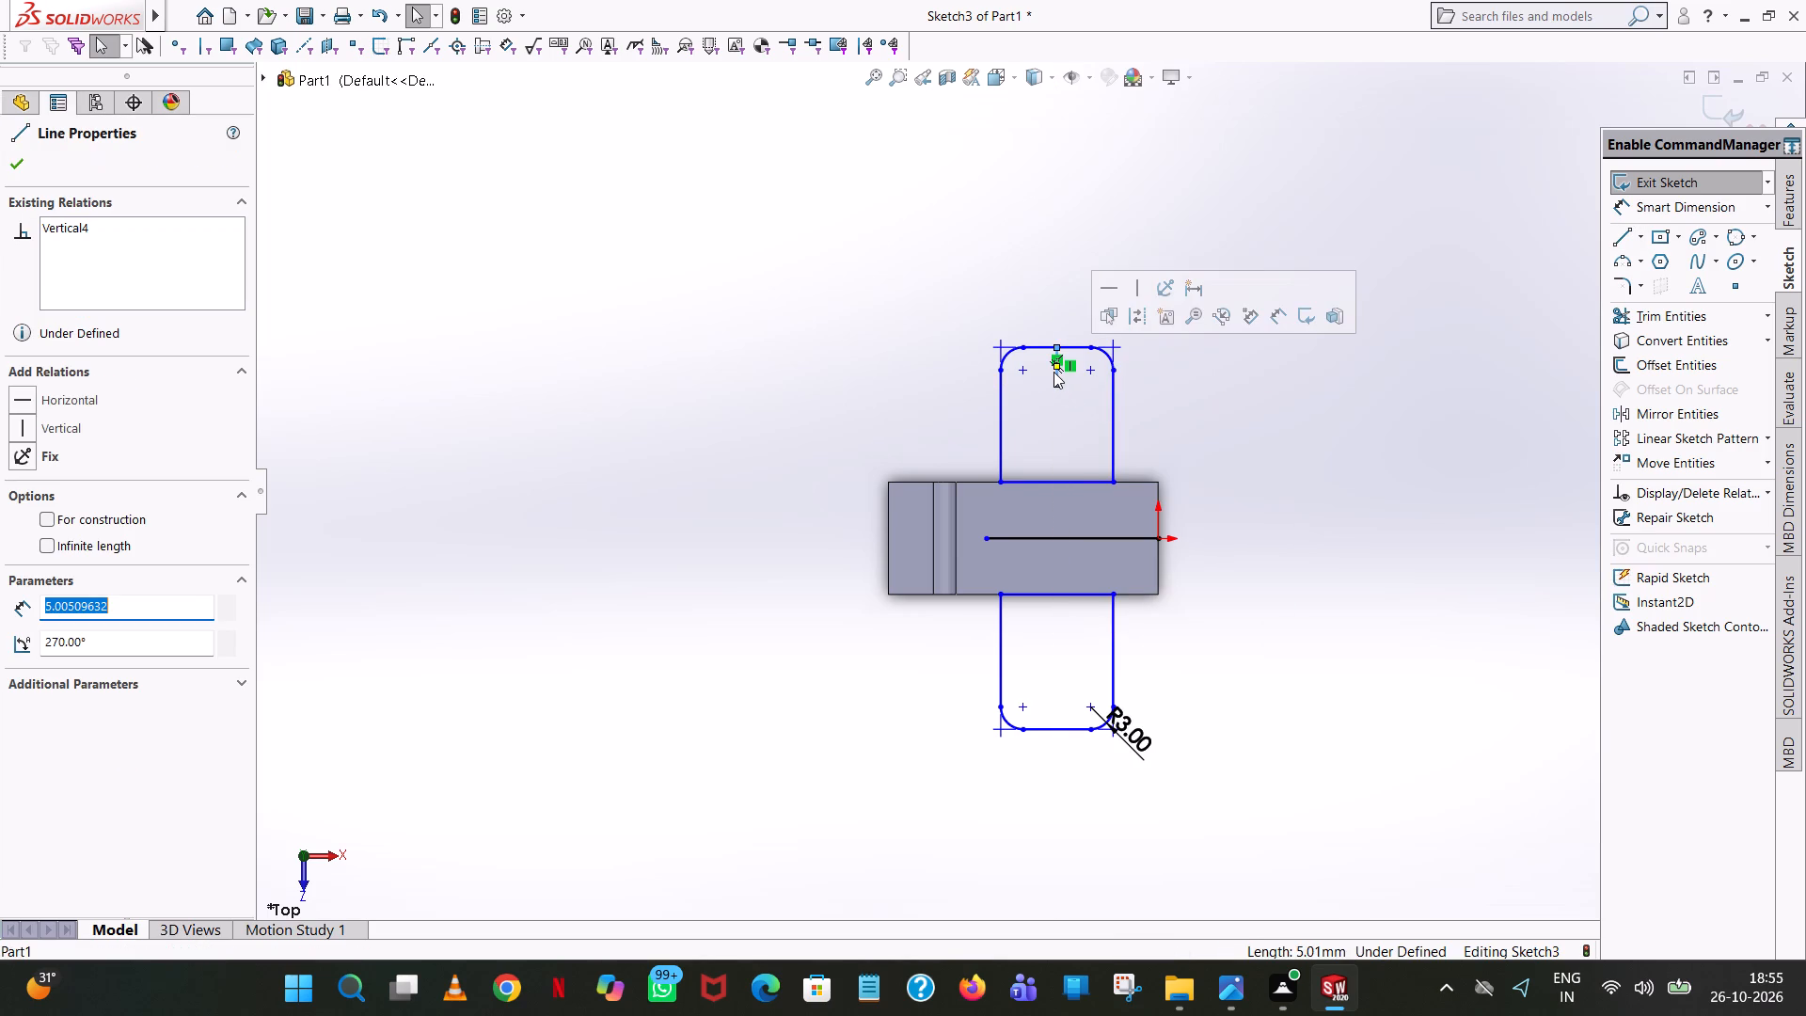
{"action": "key", "text": "7"}
{"action": "key", "text": "Return"}
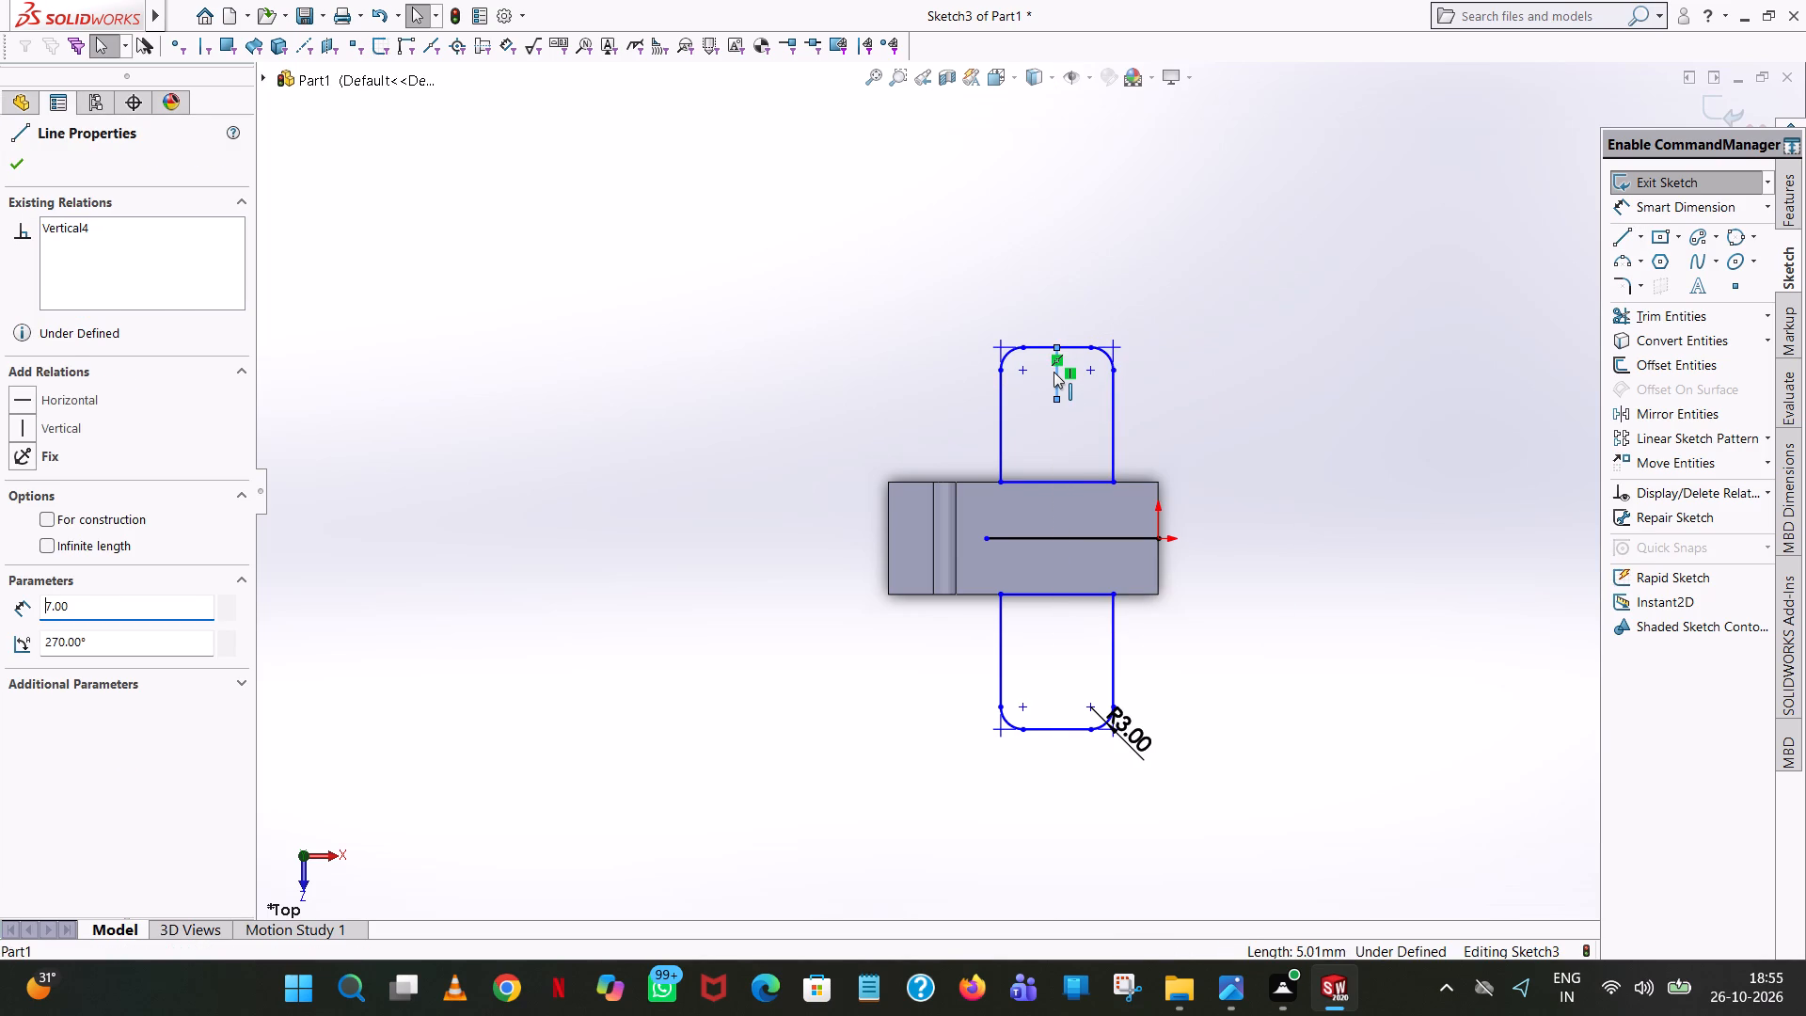
{"action": "left_click", "coordinate": [1233, 272]}
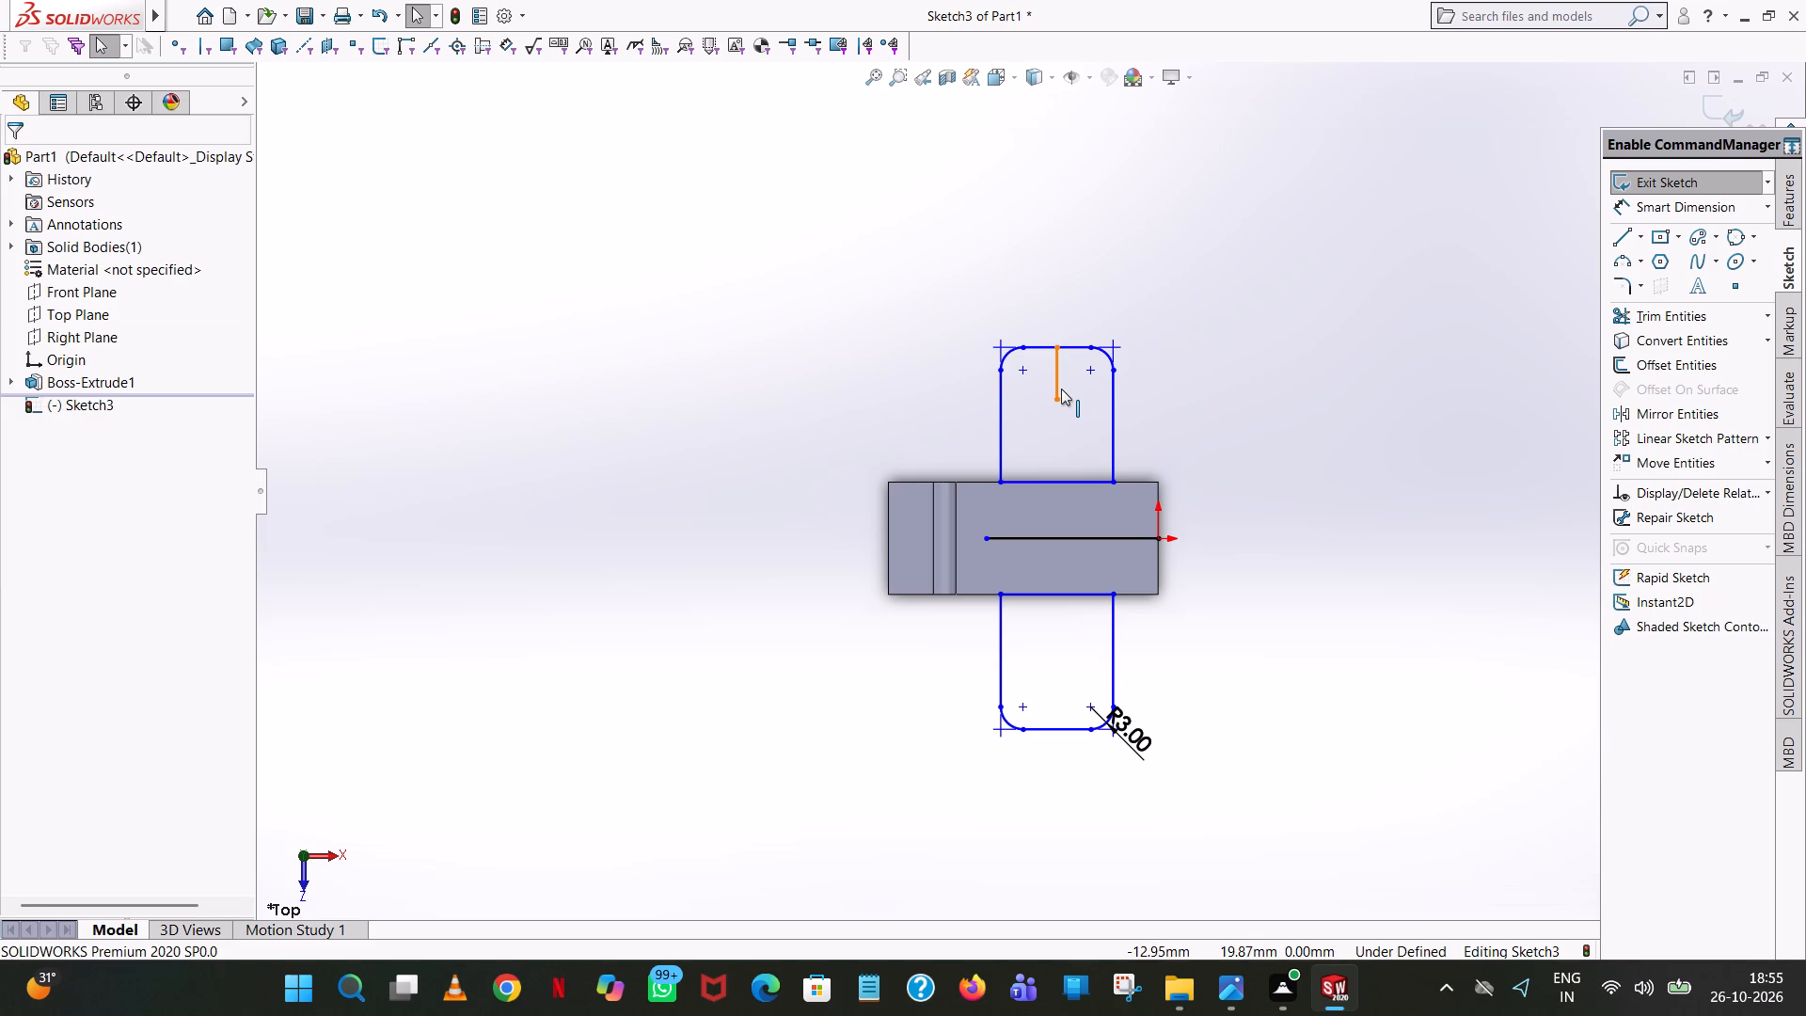
{"action": "left_click", "coordinate": [1061, 389]}
{"action": "left_click", "coordinate": [1387, 410]}
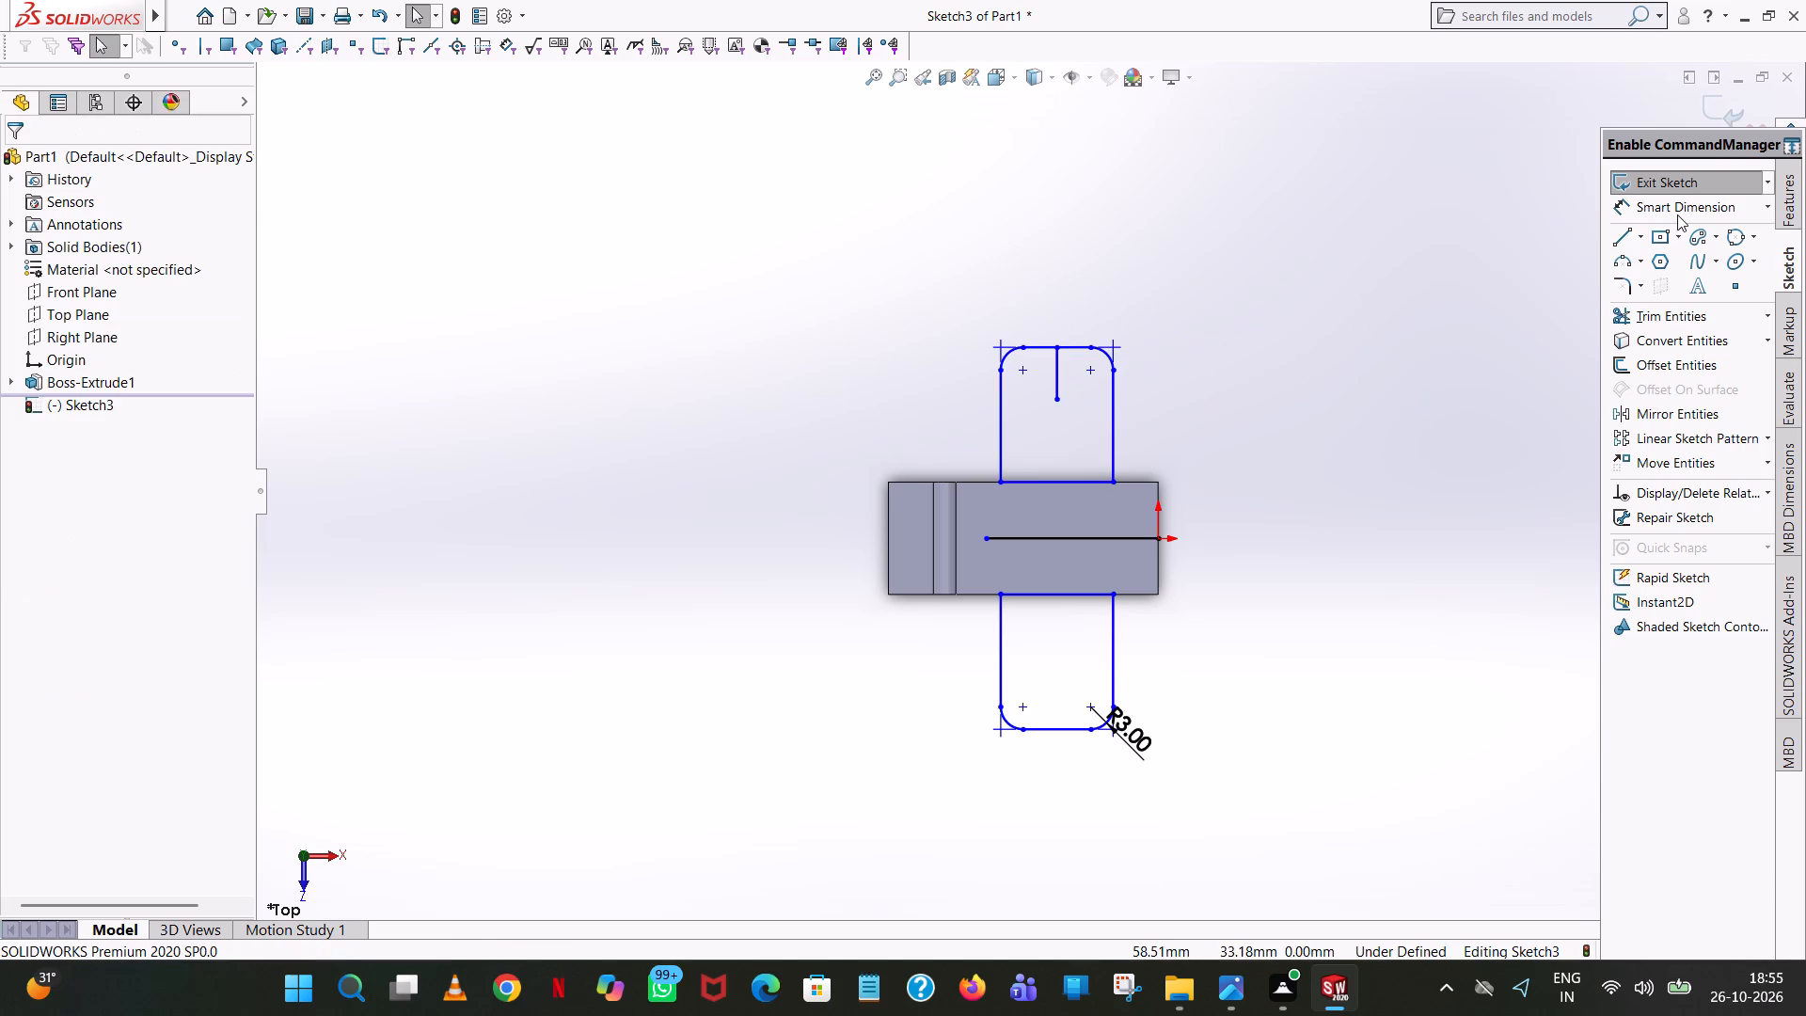
Dimension the rear rectangle's depth between its base line and outer edge, placing the dimension beyond the block's origin end.
{"action": "left_click", "coordinate": [1677, 214]}
{"action": "left_click", "coordinate": [1056, 482]}
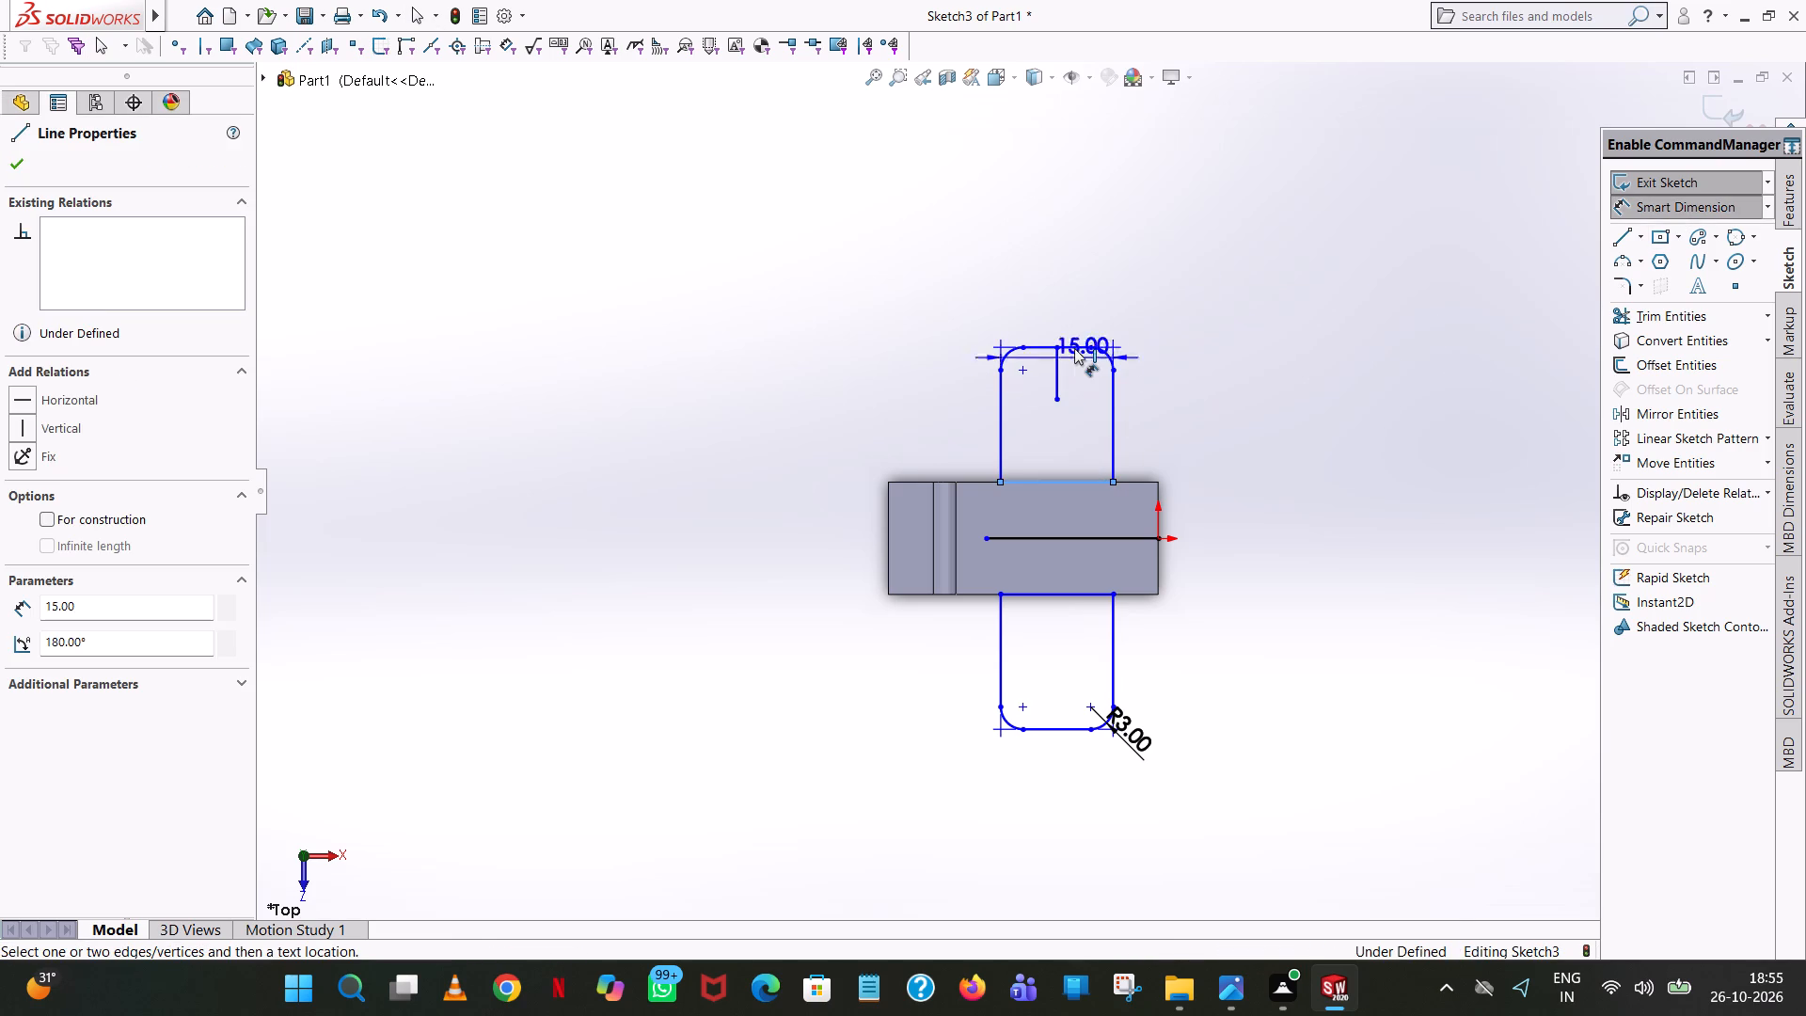
{"action": "left_click", "coordinate": [1074, 348]}
{"action": "left_click", "coordinate": [1259, 323]}
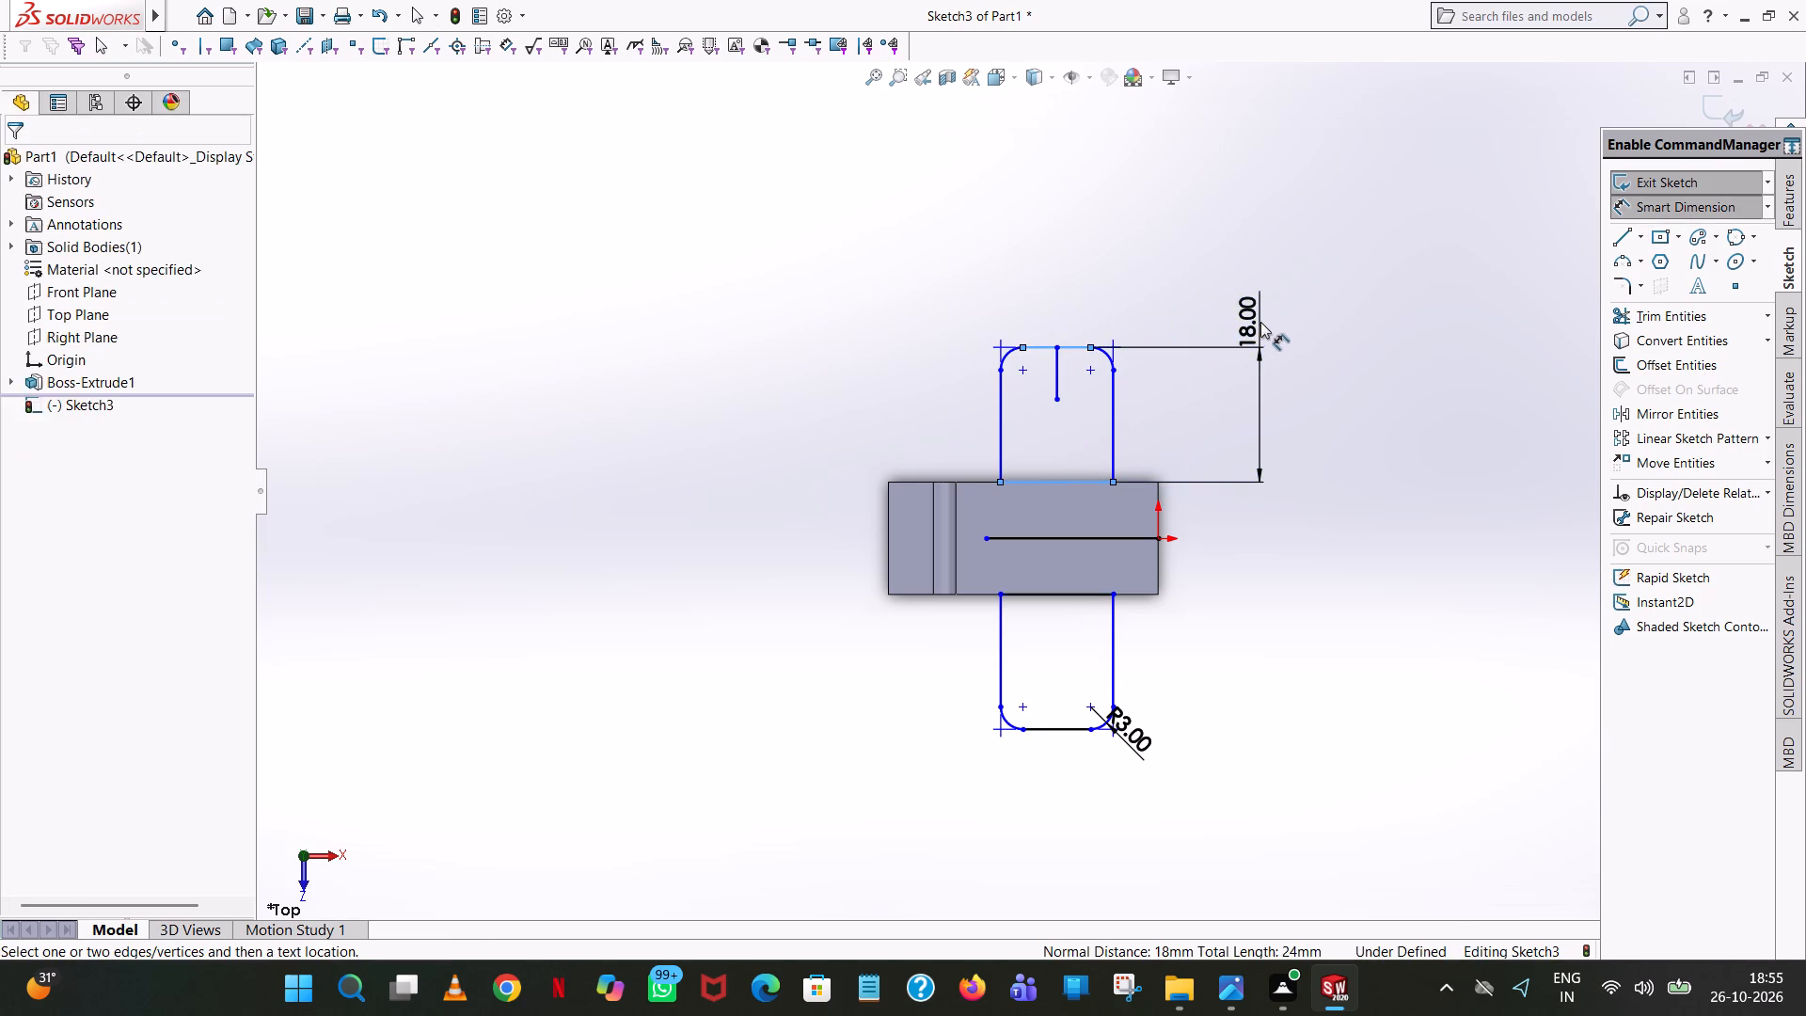
{"action": "left_click", "coordinate": [1166, 295]}
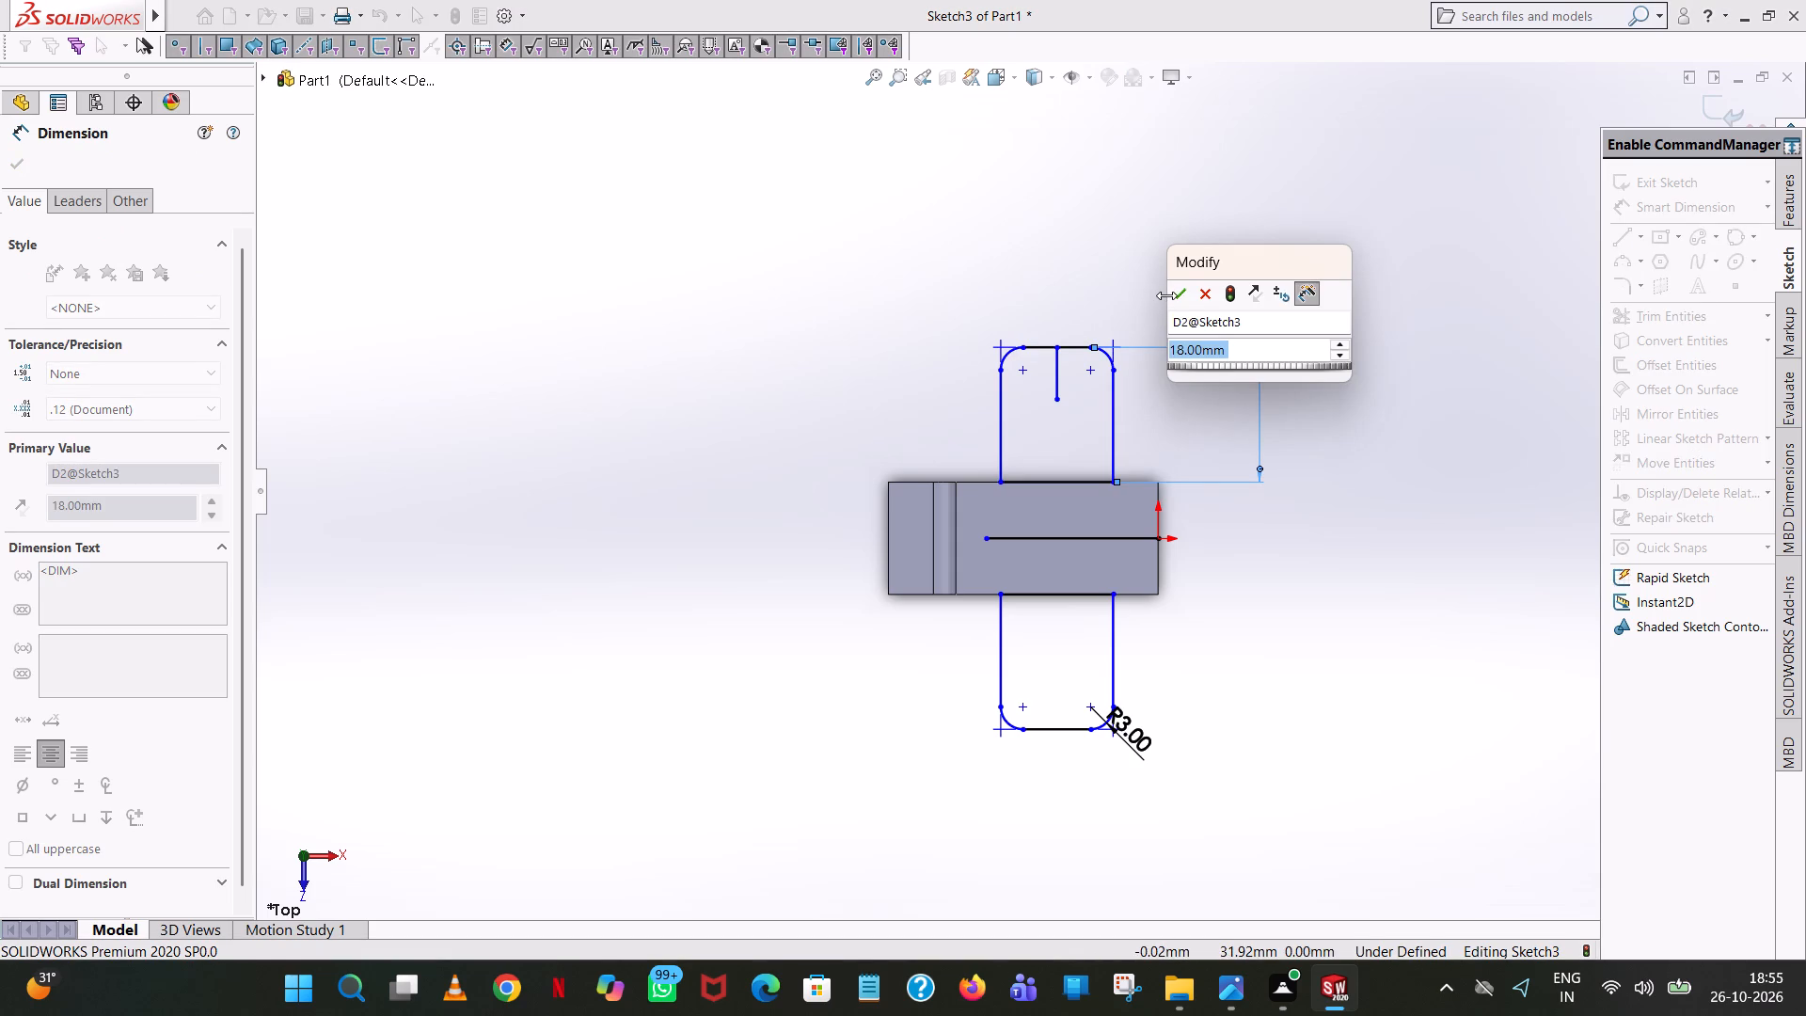
{"action": "double_click", "coordinate": [1166, 295]}
{"action": "left_click", "coordinate": [1141, 189]}
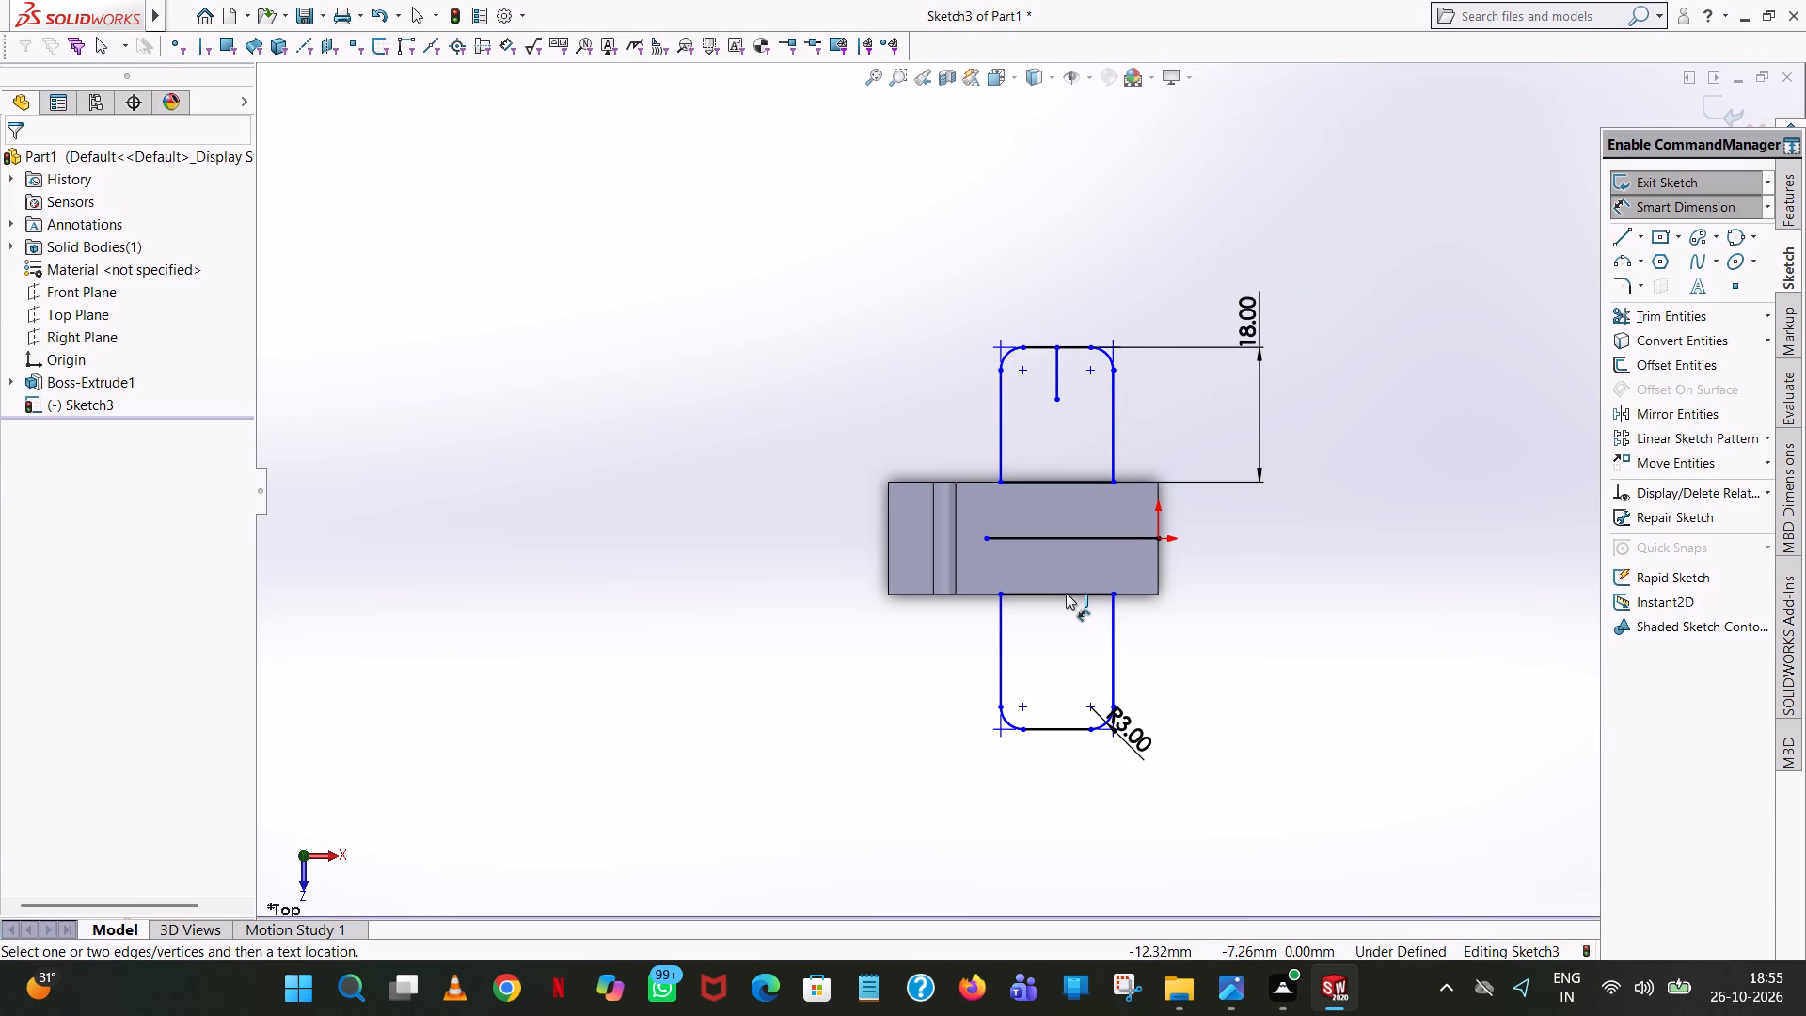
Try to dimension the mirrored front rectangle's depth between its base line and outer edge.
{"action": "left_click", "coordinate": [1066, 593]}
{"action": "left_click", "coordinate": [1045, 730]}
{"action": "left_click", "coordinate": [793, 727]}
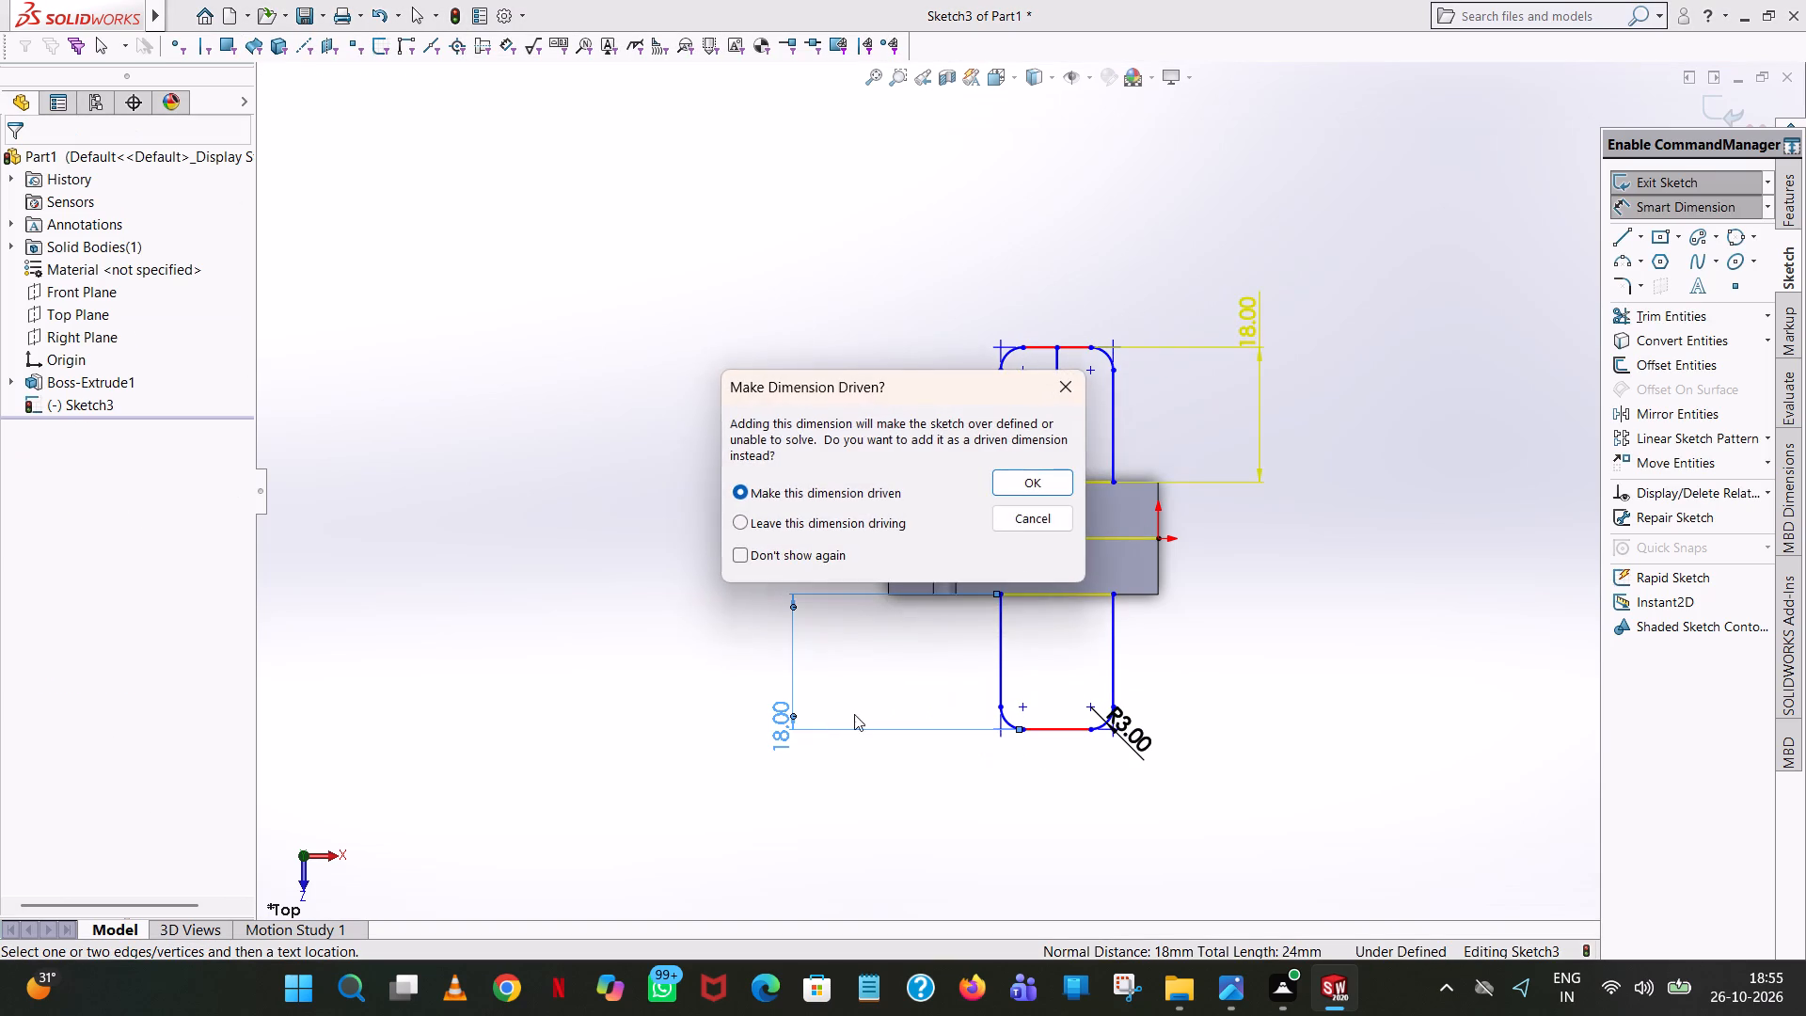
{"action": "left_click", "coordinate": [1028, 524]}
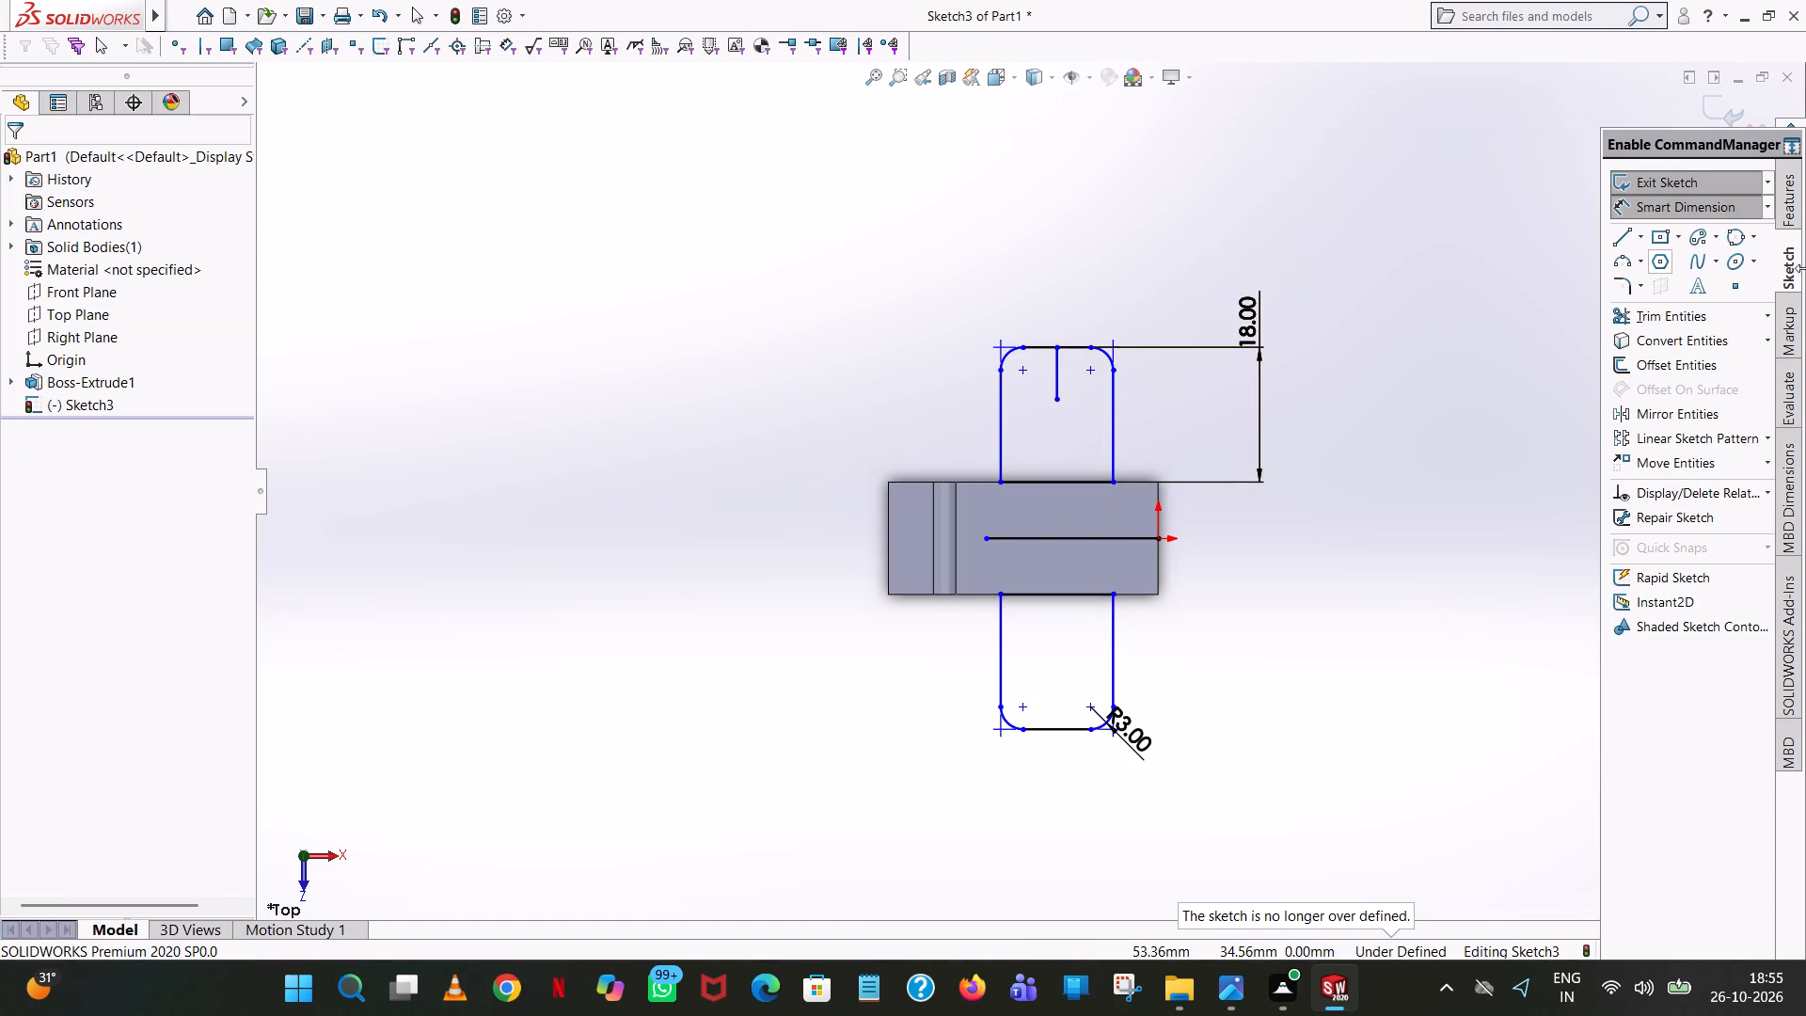
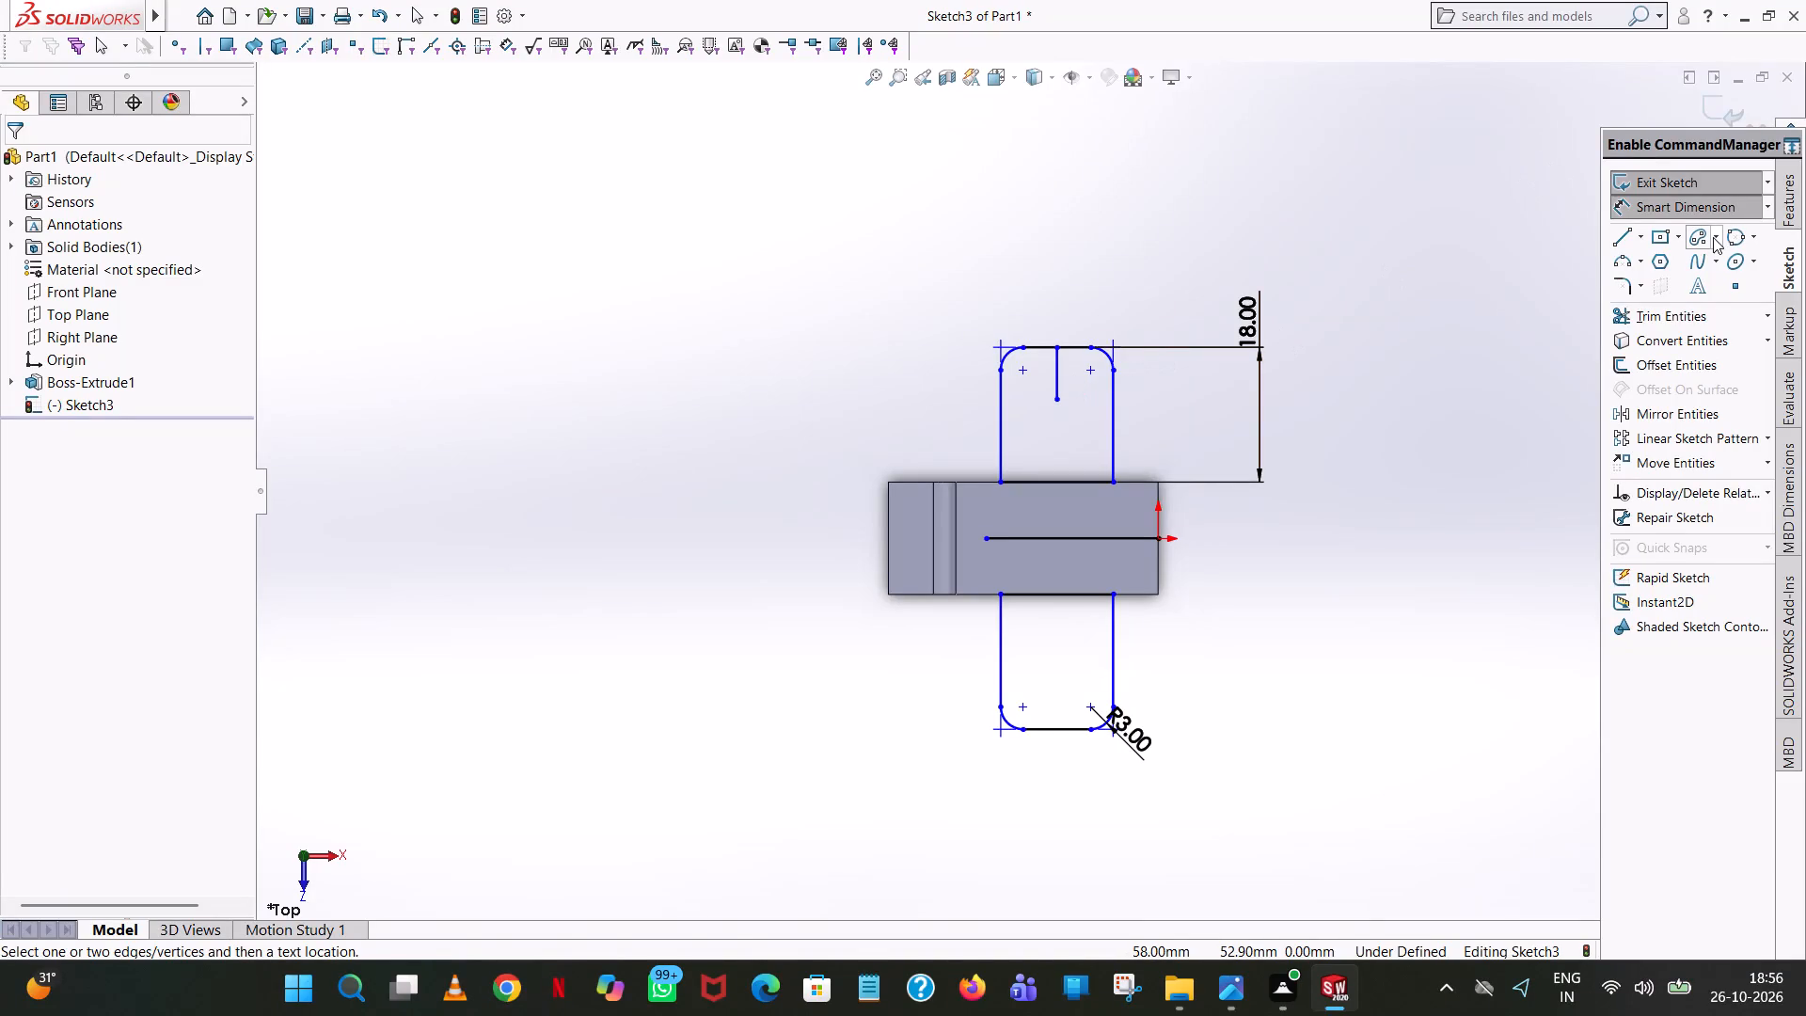
Draw a circle of 2.5 mm radius centred on the free end of the rear tab's vertical line.
{"action": "left_click", "coordinate": [1753, 232]}
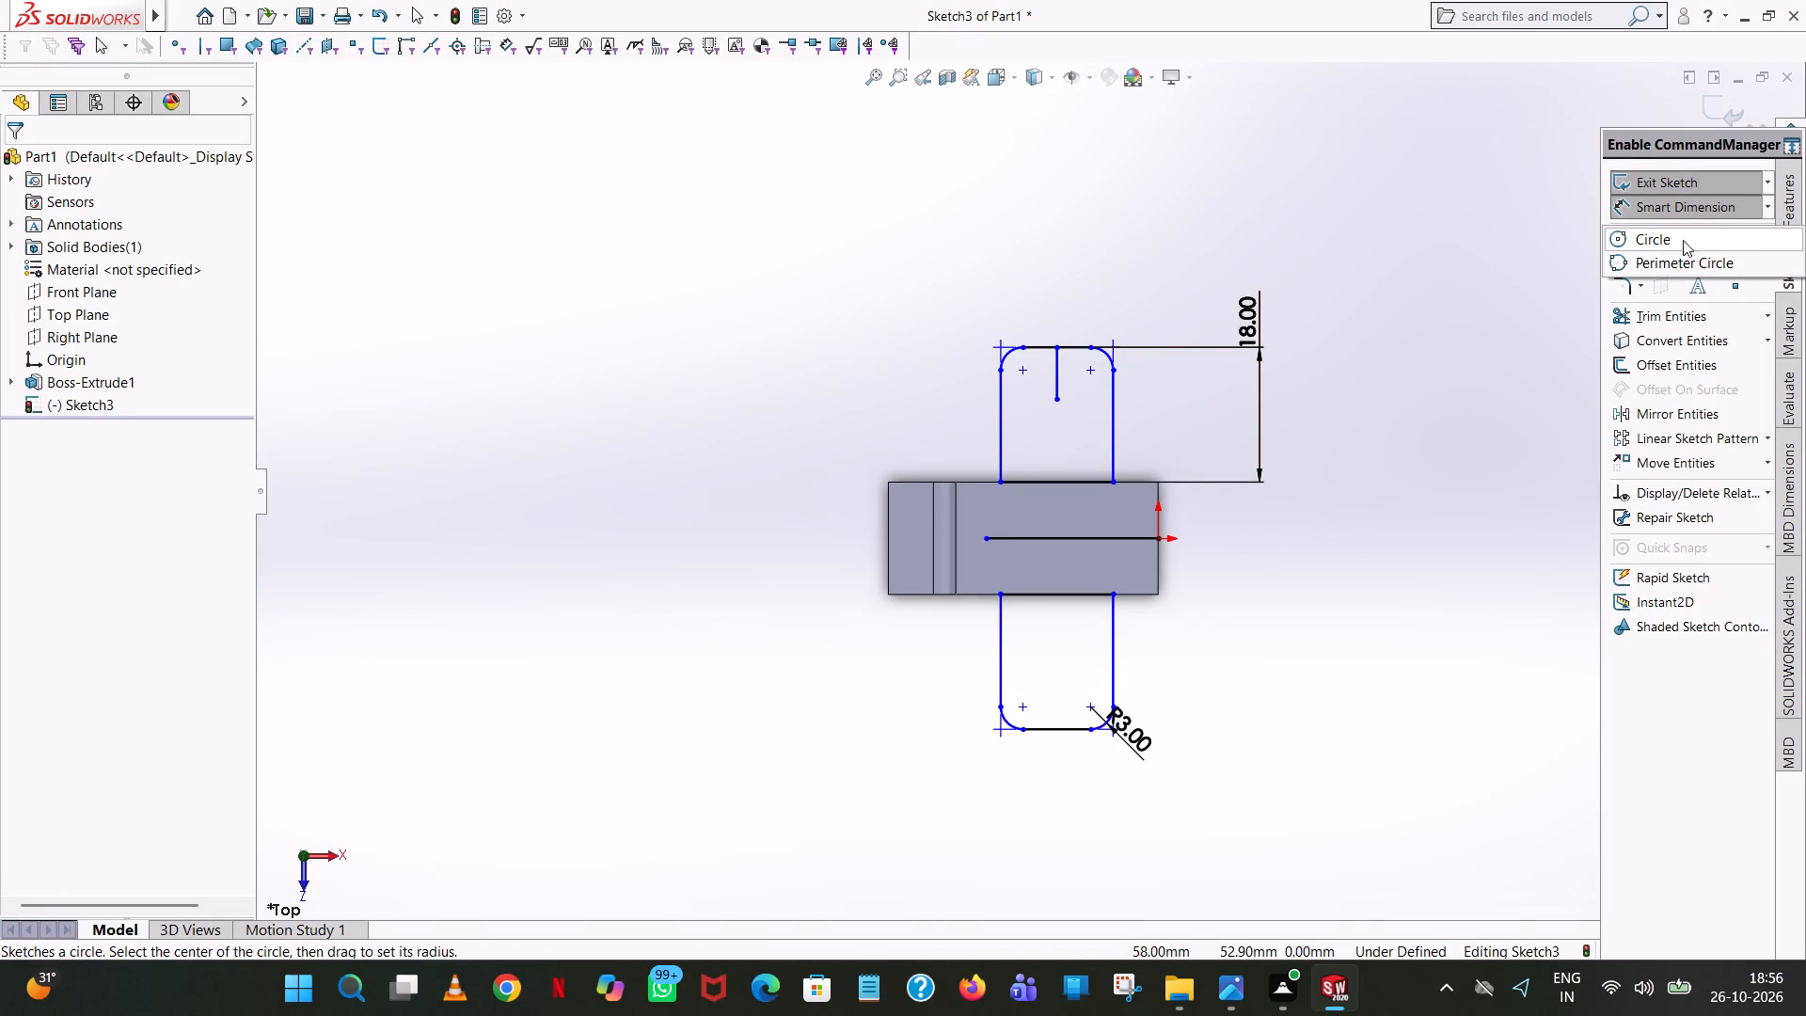
{"action": "left_click", "coordinate": [1678, 237]}
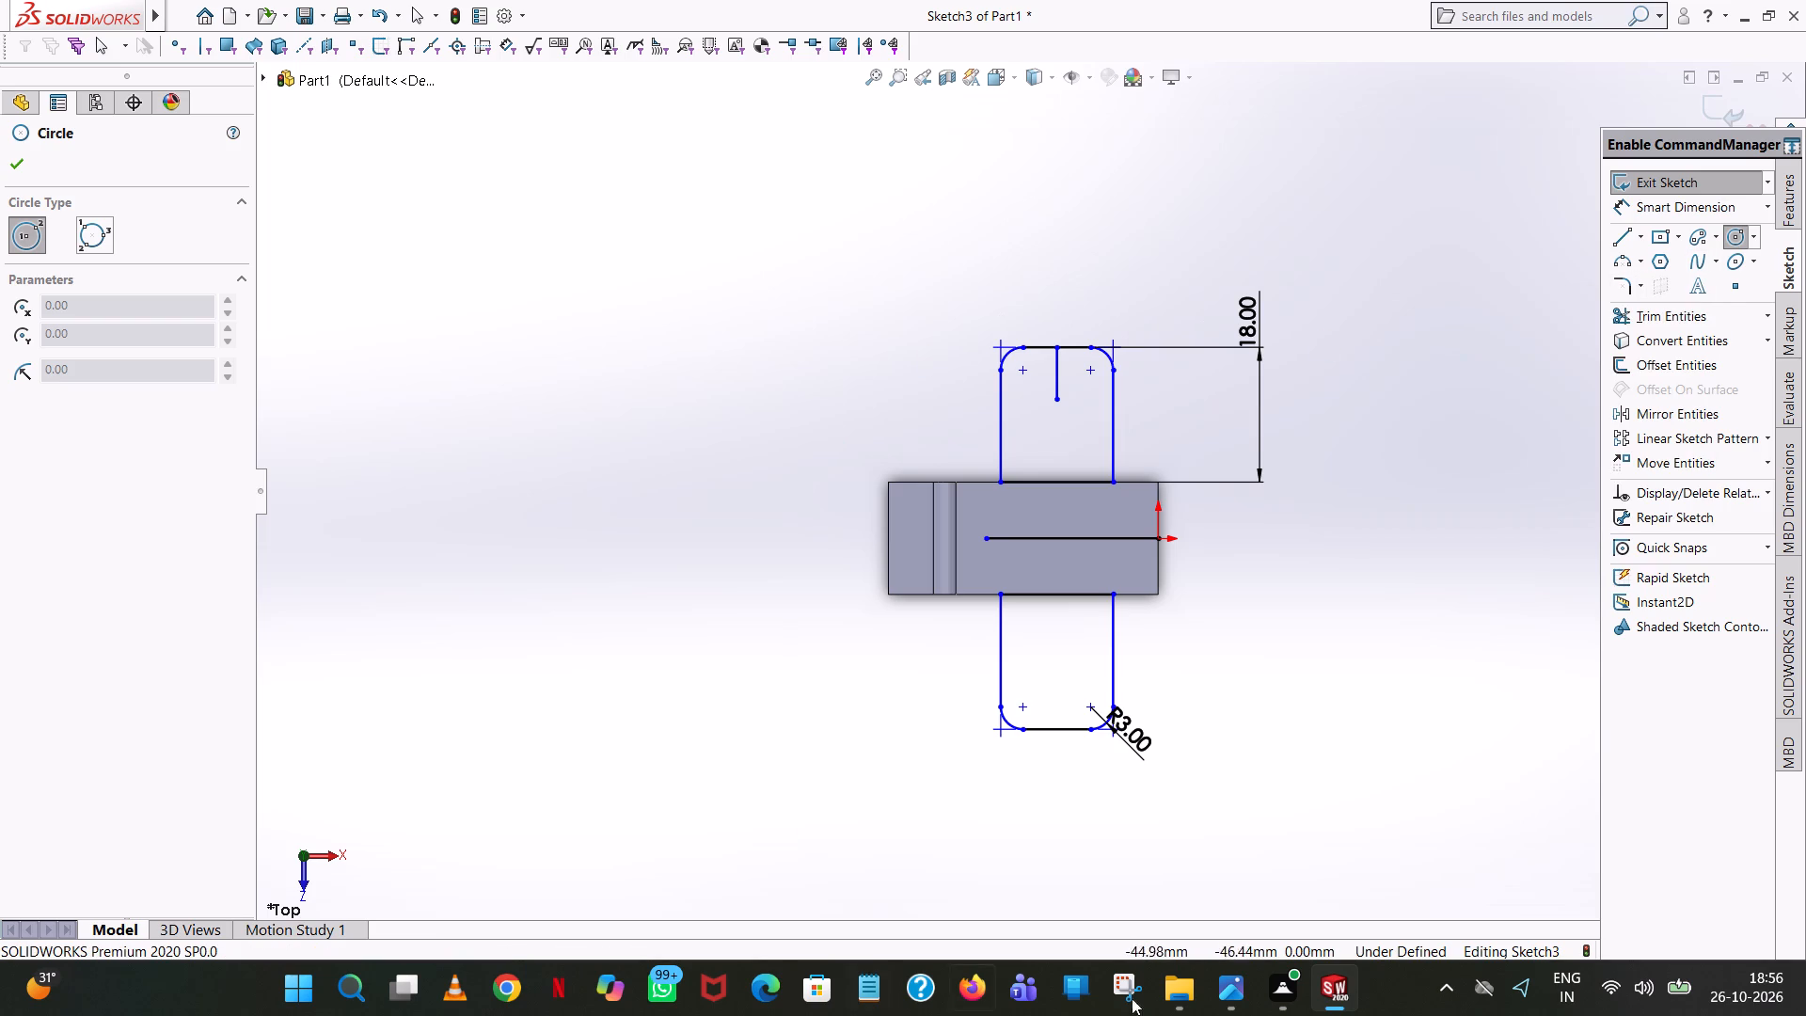
{"action": "left_click", "coordinate": [1058, 404]}
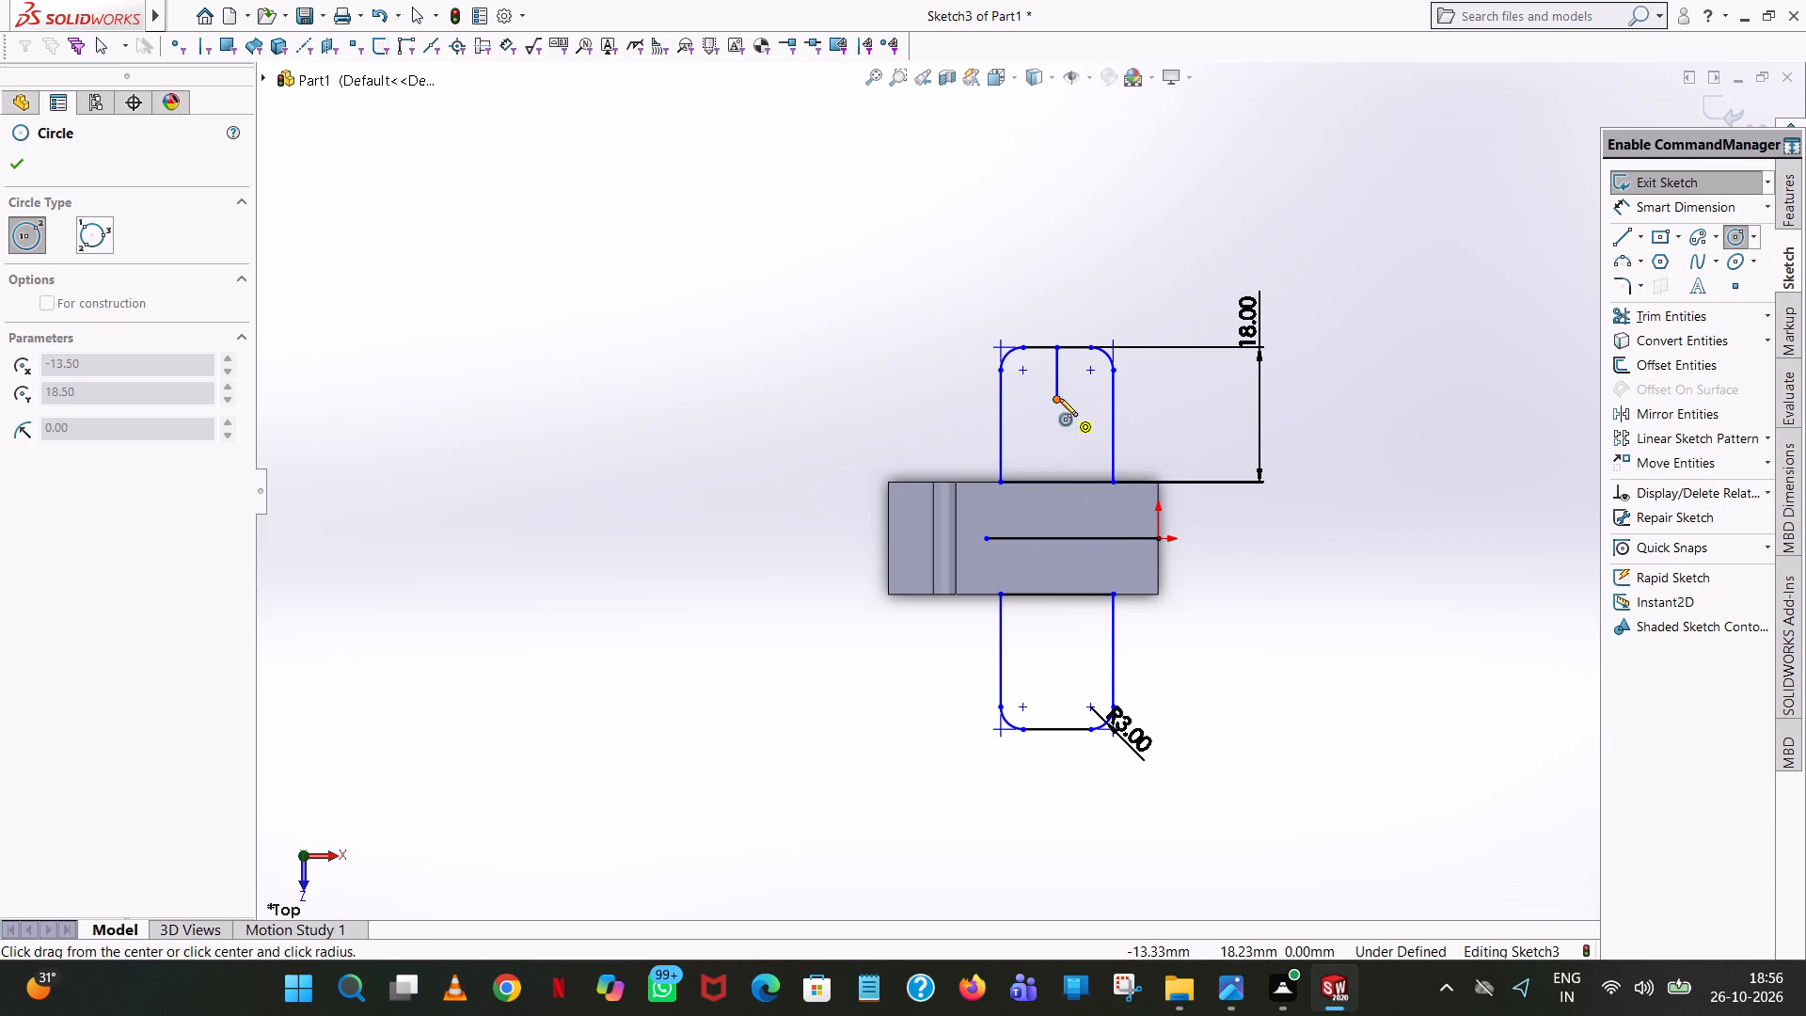
{"action": "left_click", "coordinate": [1064, 381]}
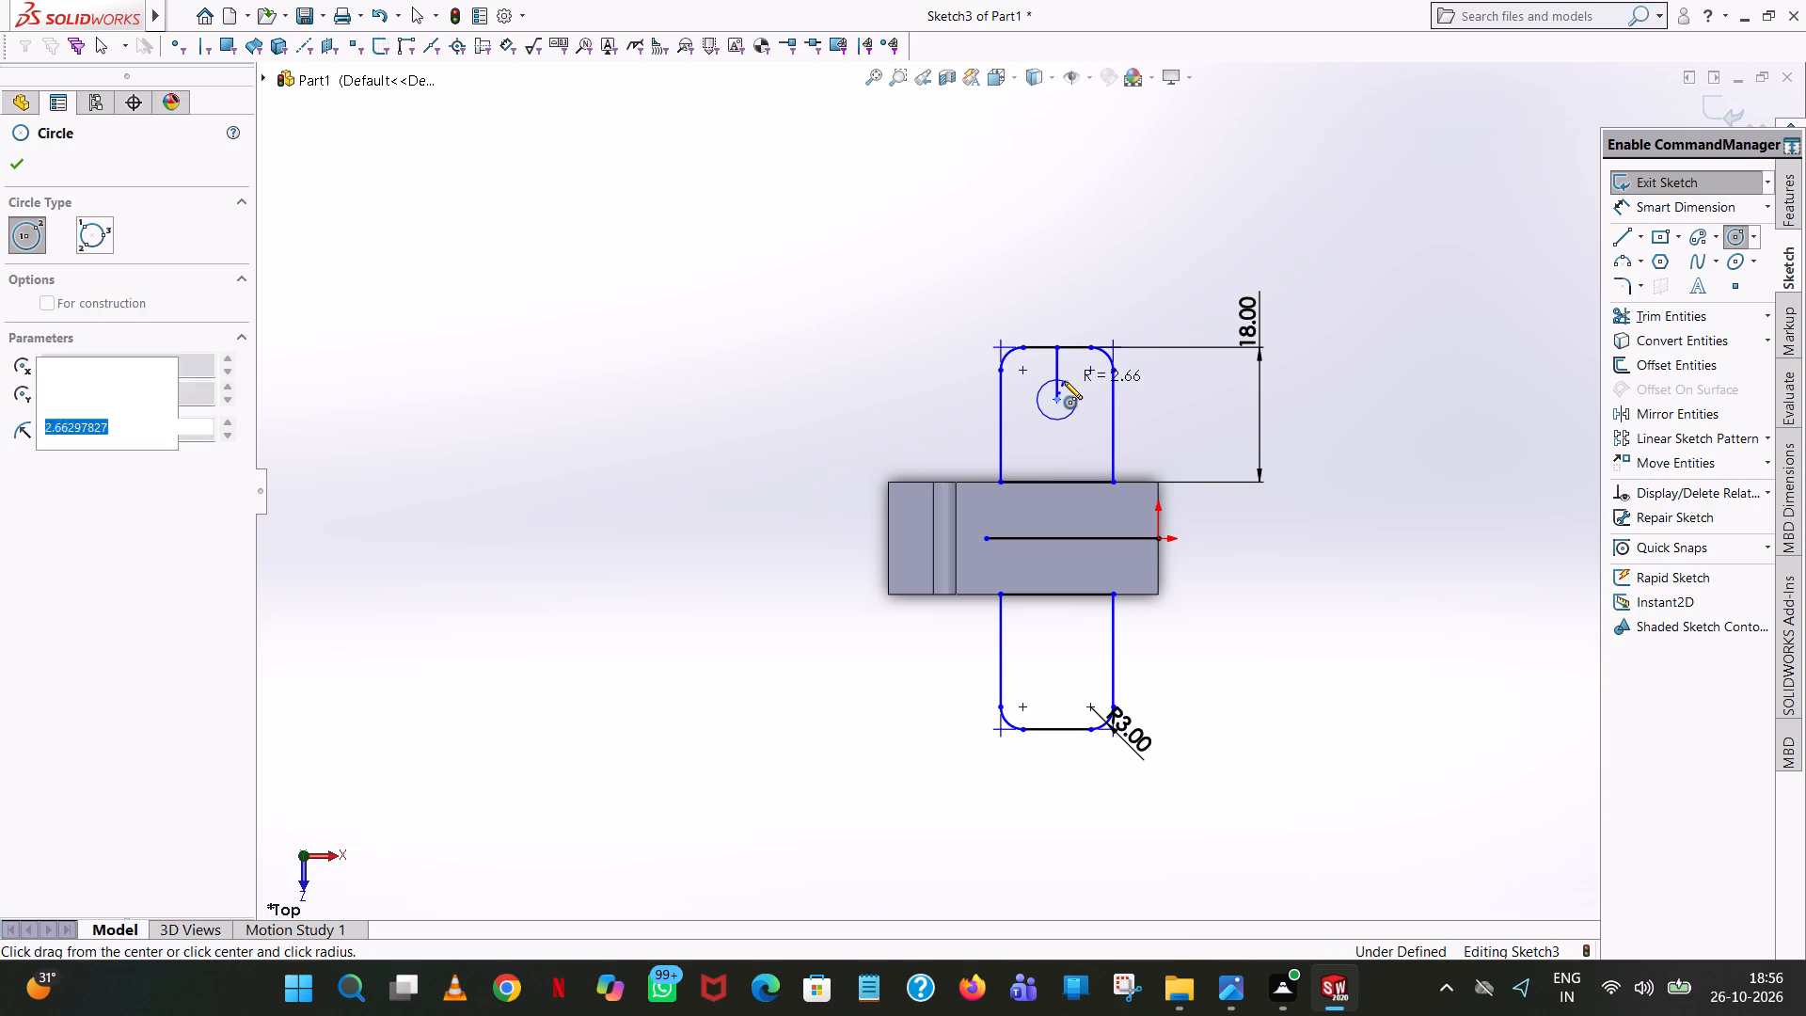
{"action": "type", "text": "2.5"}
{"action": "key", "text": "Return"}
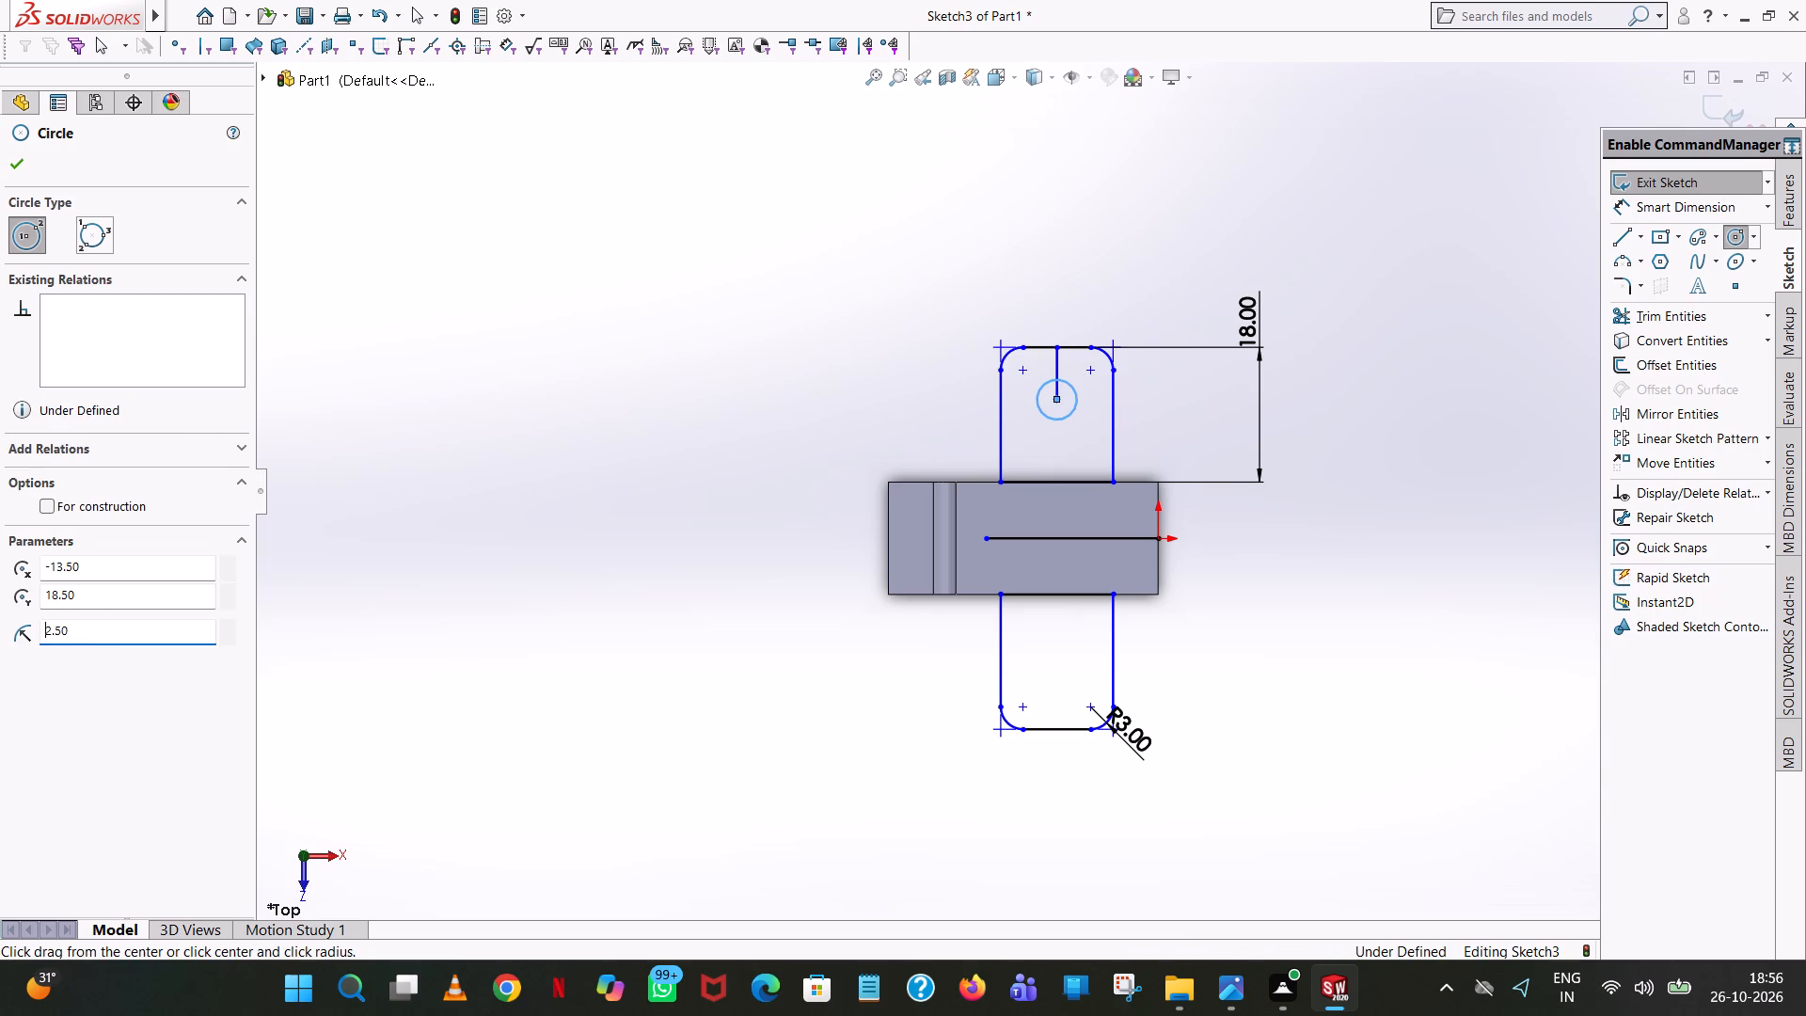
{"action": "left_click", "coordinate": [21, 172]}
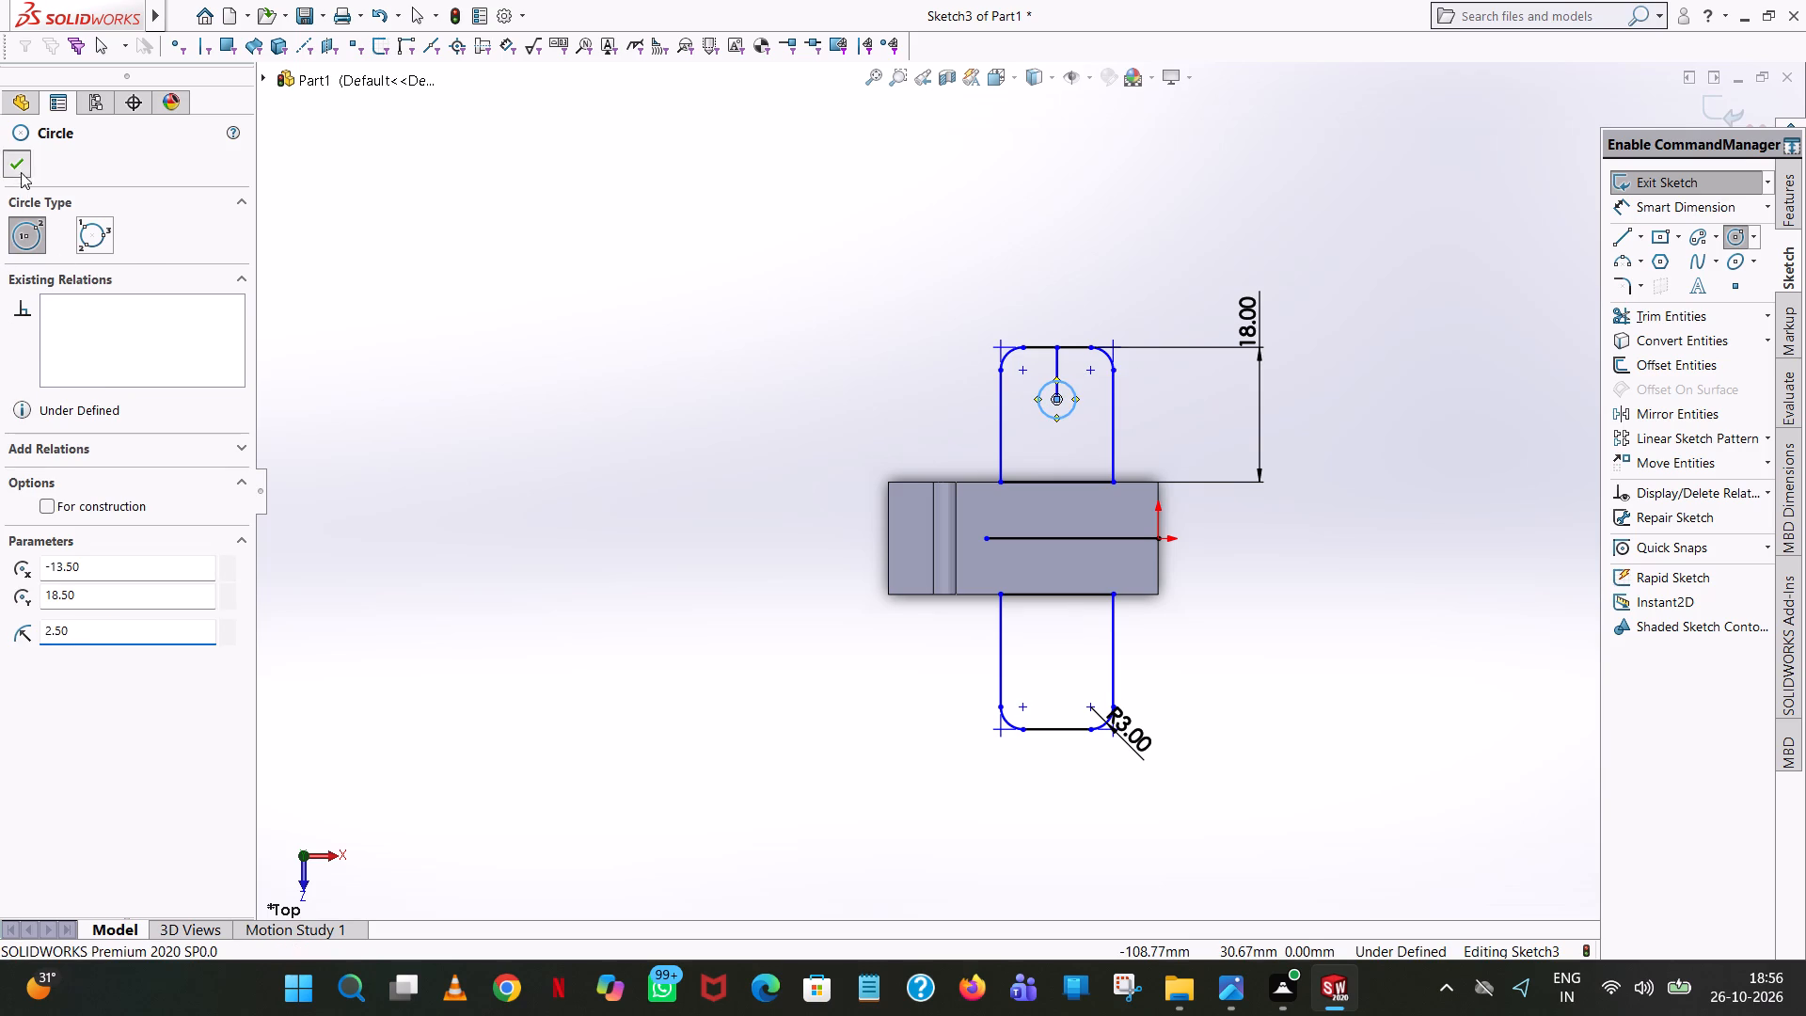
{"action": "left_click", "coordinate": [607, 189]}
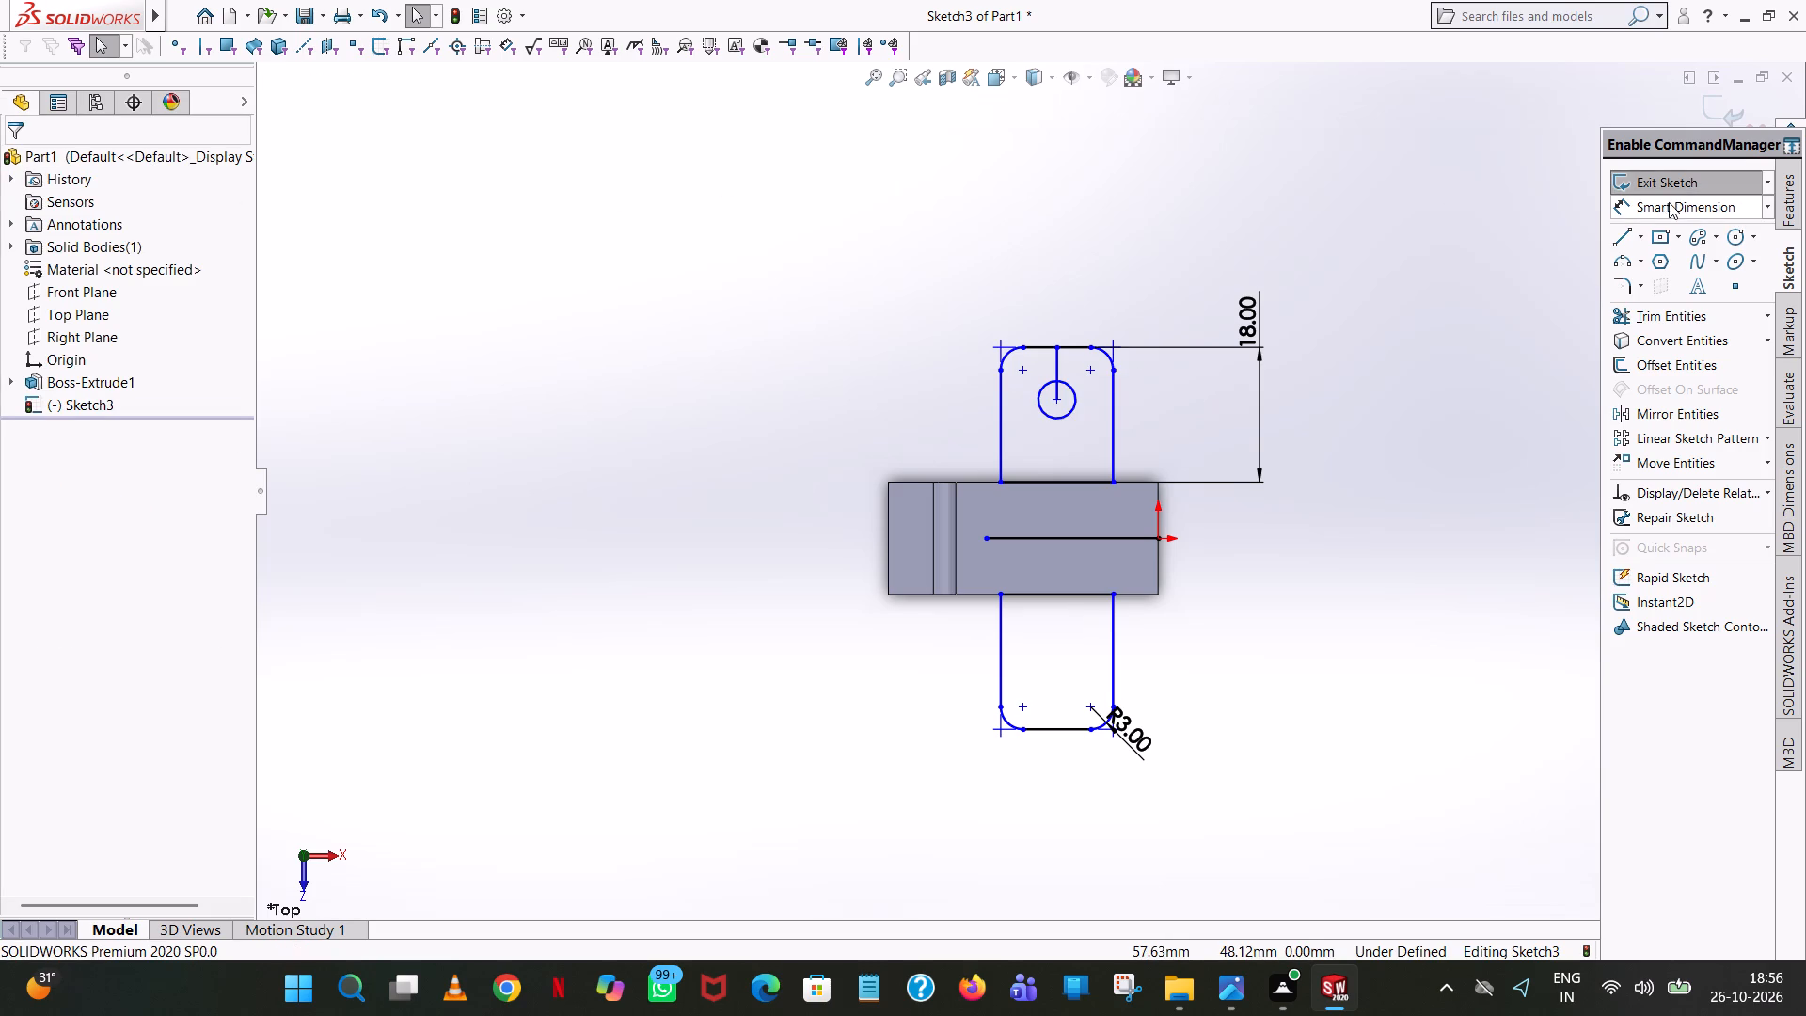
Trim away the vertical line between the rear tab's outer edge and the circle's centre.
{"action": "left_click", "coordinate": [1649, 306]}
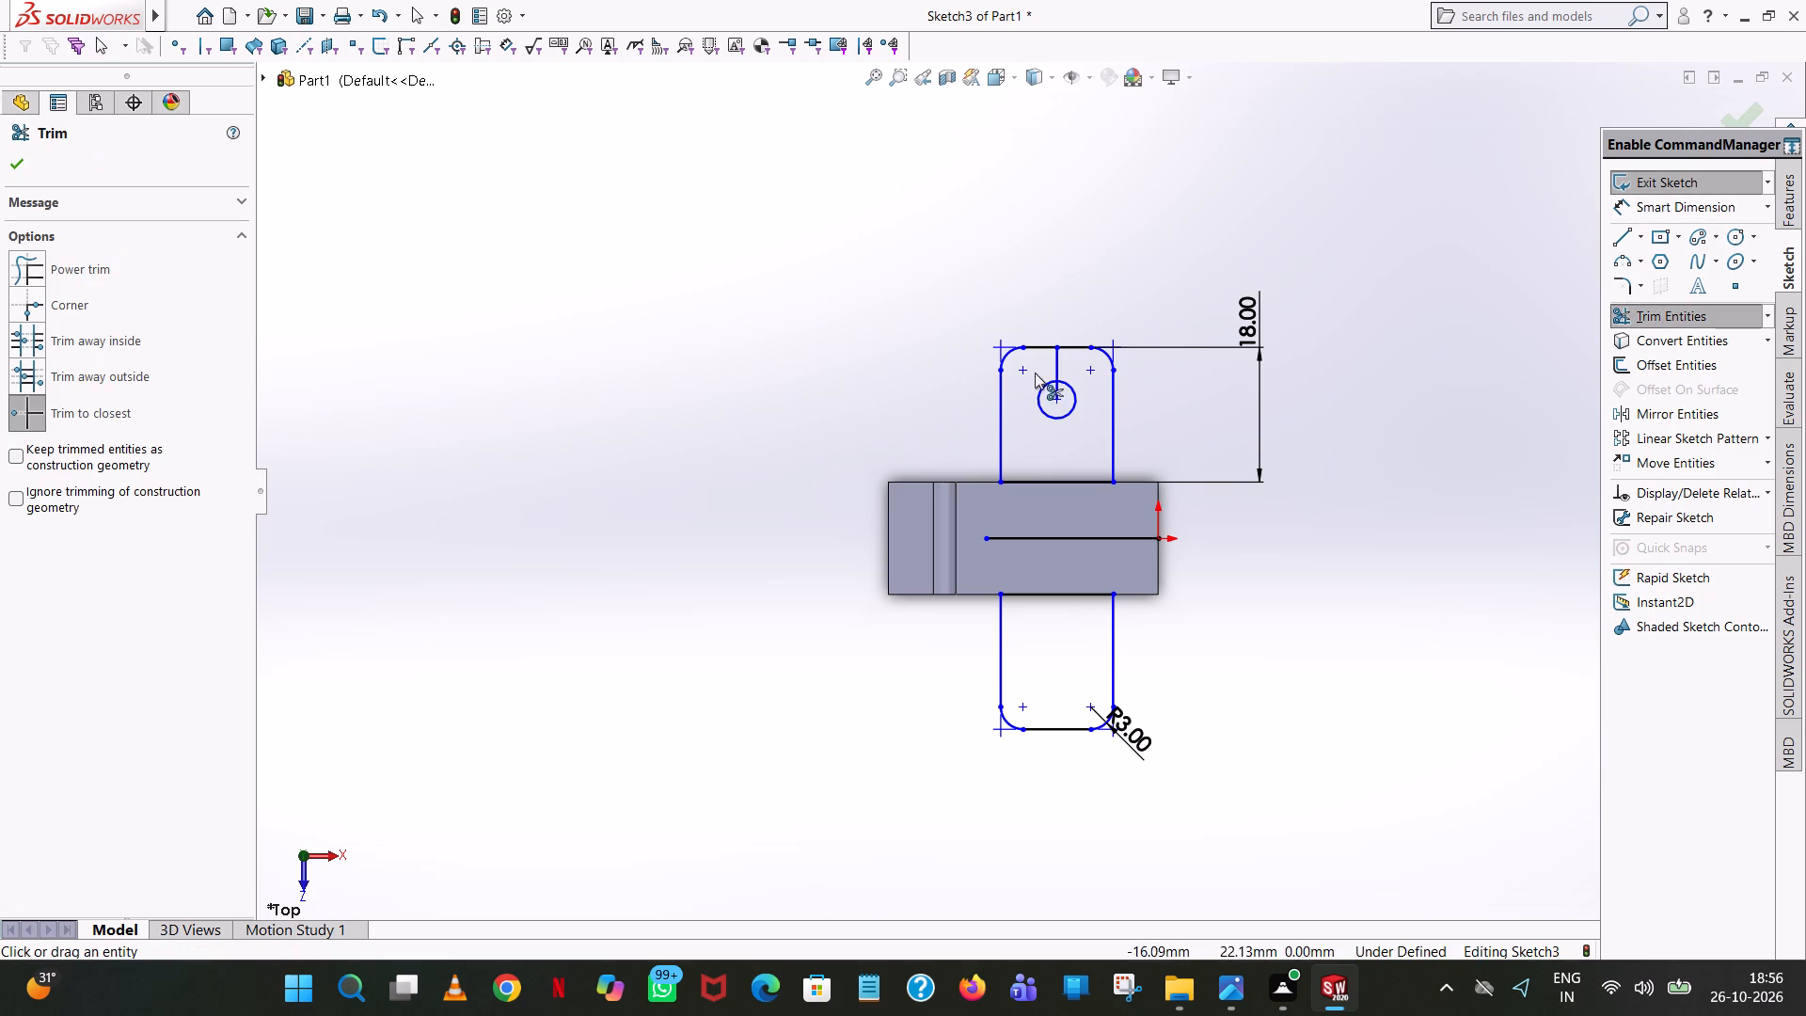
{"action": "left_click", "coordinate": [1055, 398]}
{"action": "left_click", "coordinate": [1056, 367]}
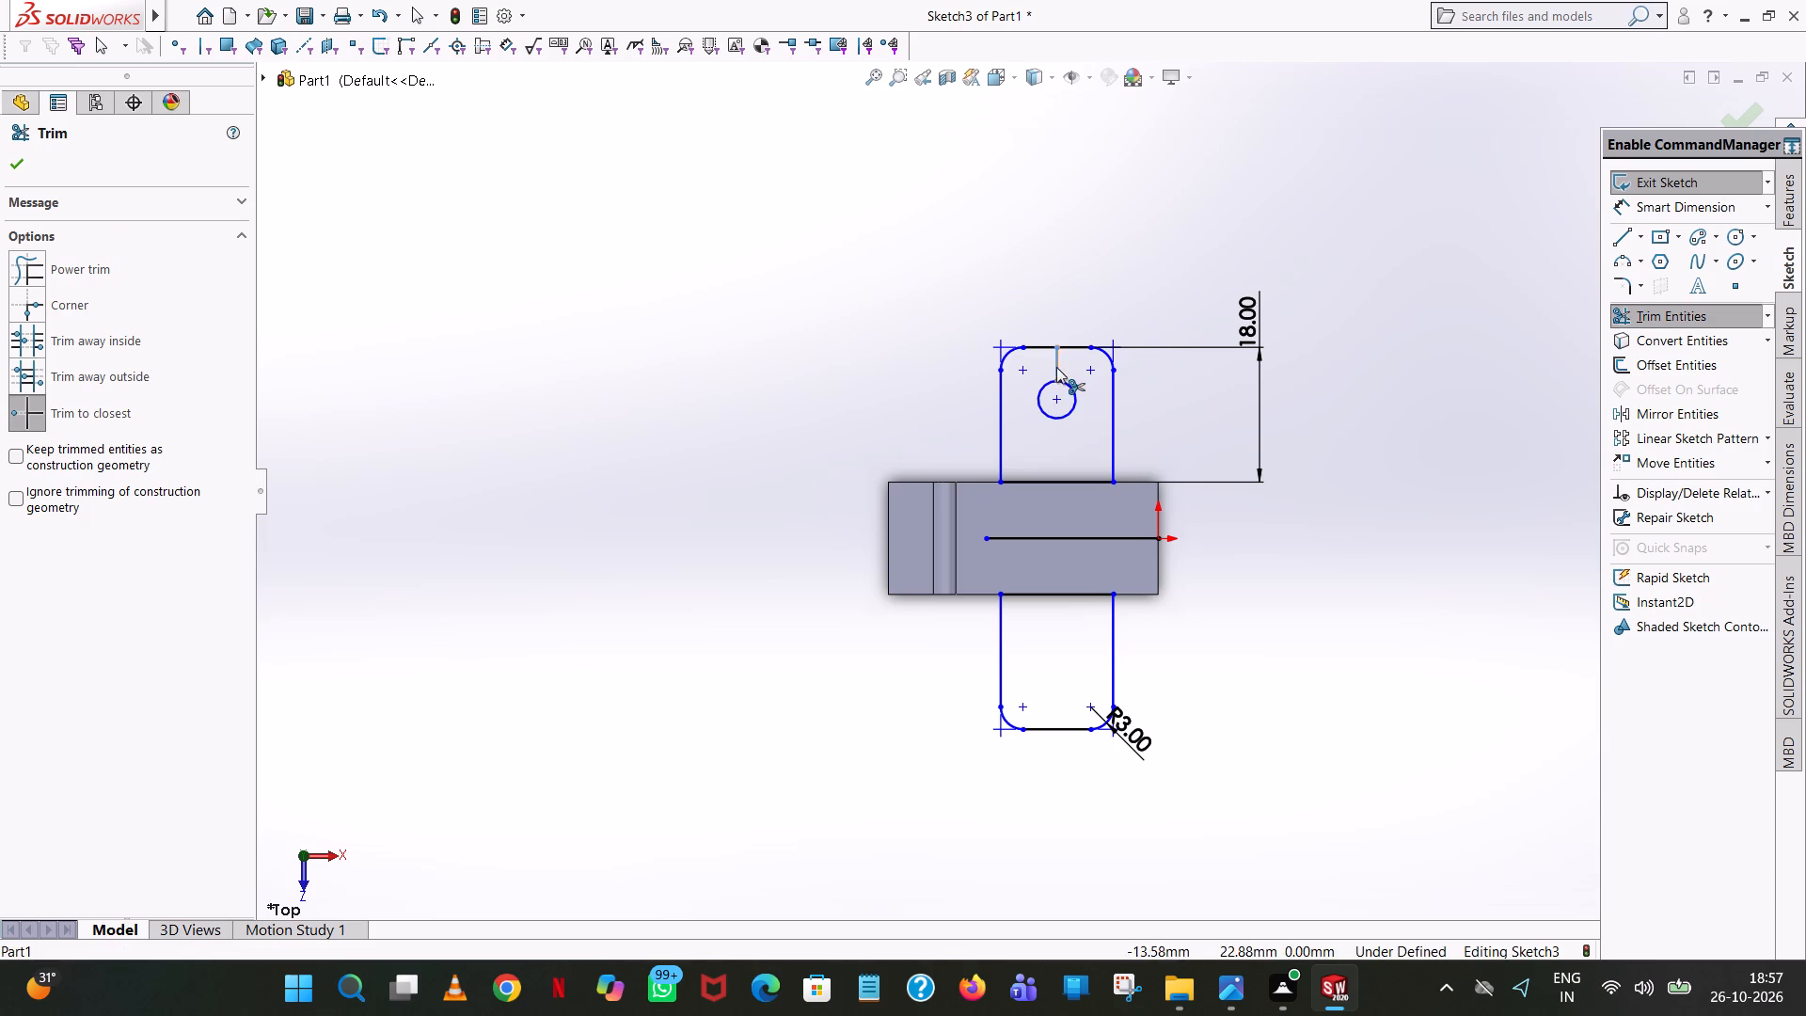
{"action": "left_click", "coordinate": [16, 166]}
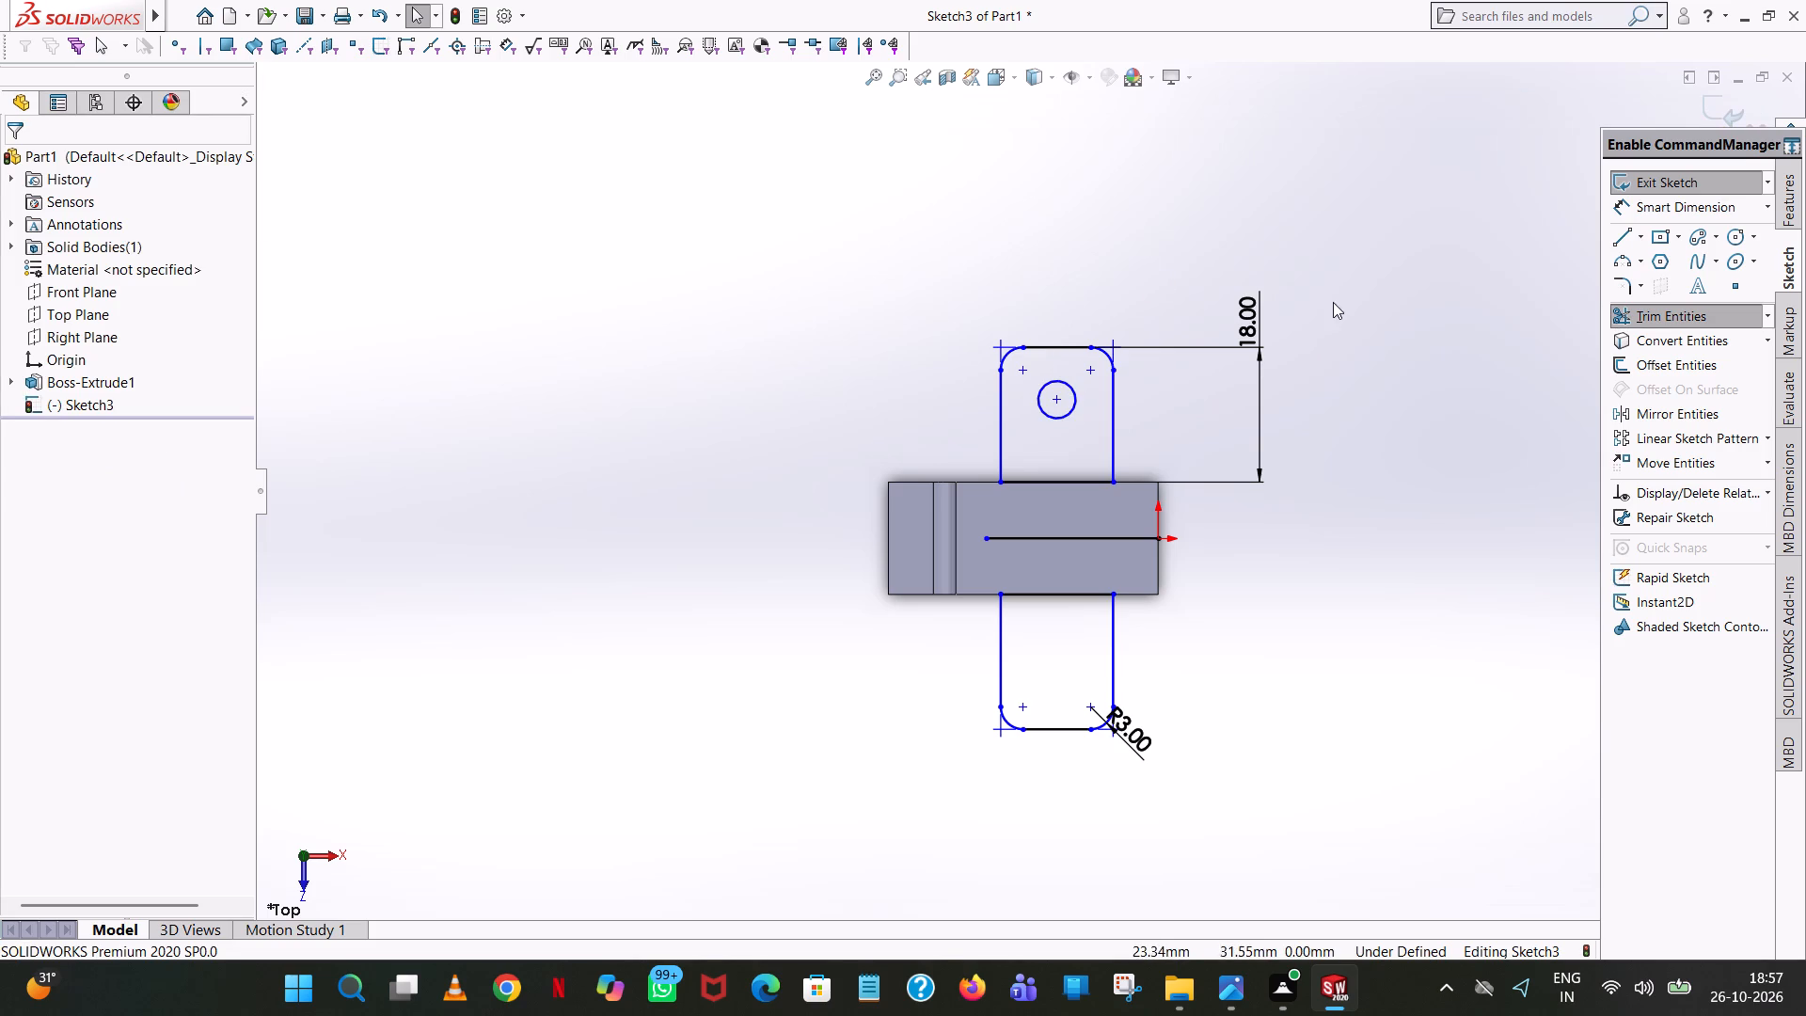
Dimension the distance from the circle's centre to the rear tab's outer edge, placing it beyond the 18 mm dimension.
{"action": "left_click", "coordinate": [1706, 199]}
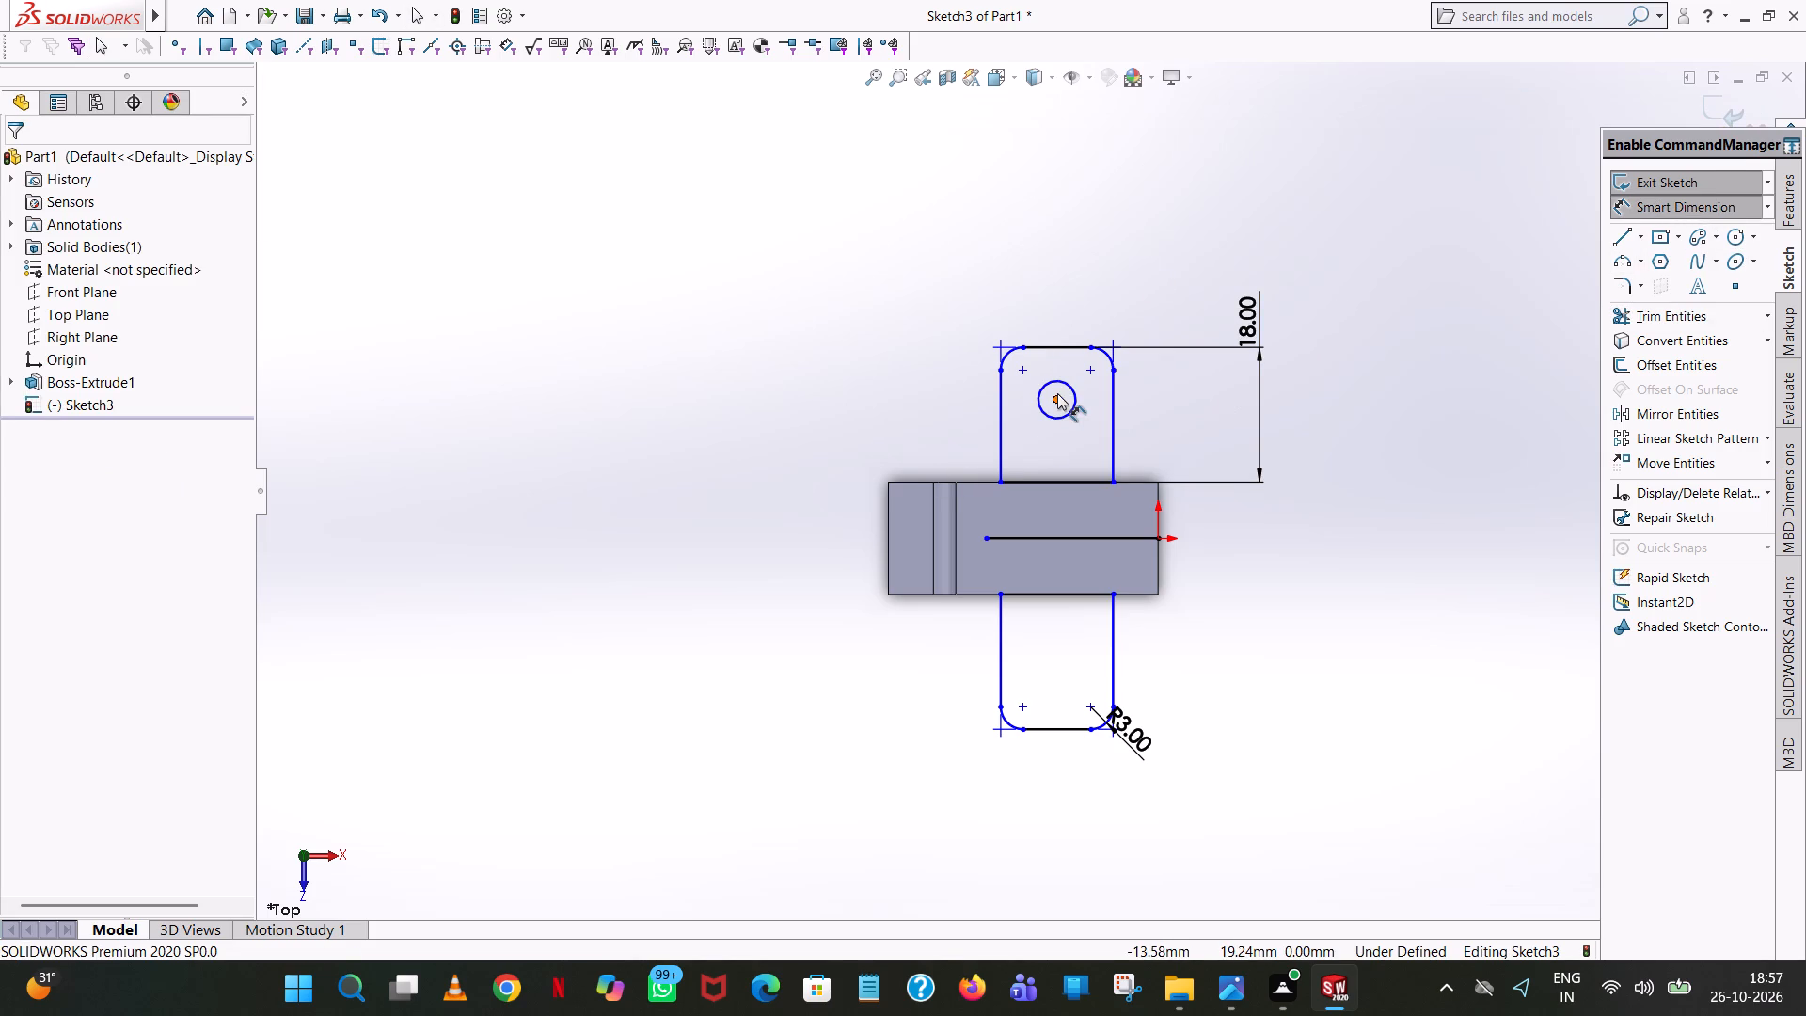
{"action": "left_click", "coordinate": [1055, 396]}
{"action": "left_click", "coordinate": [1048, 352]}
{"action": "left_click", "coordinate": [1382, 345]}
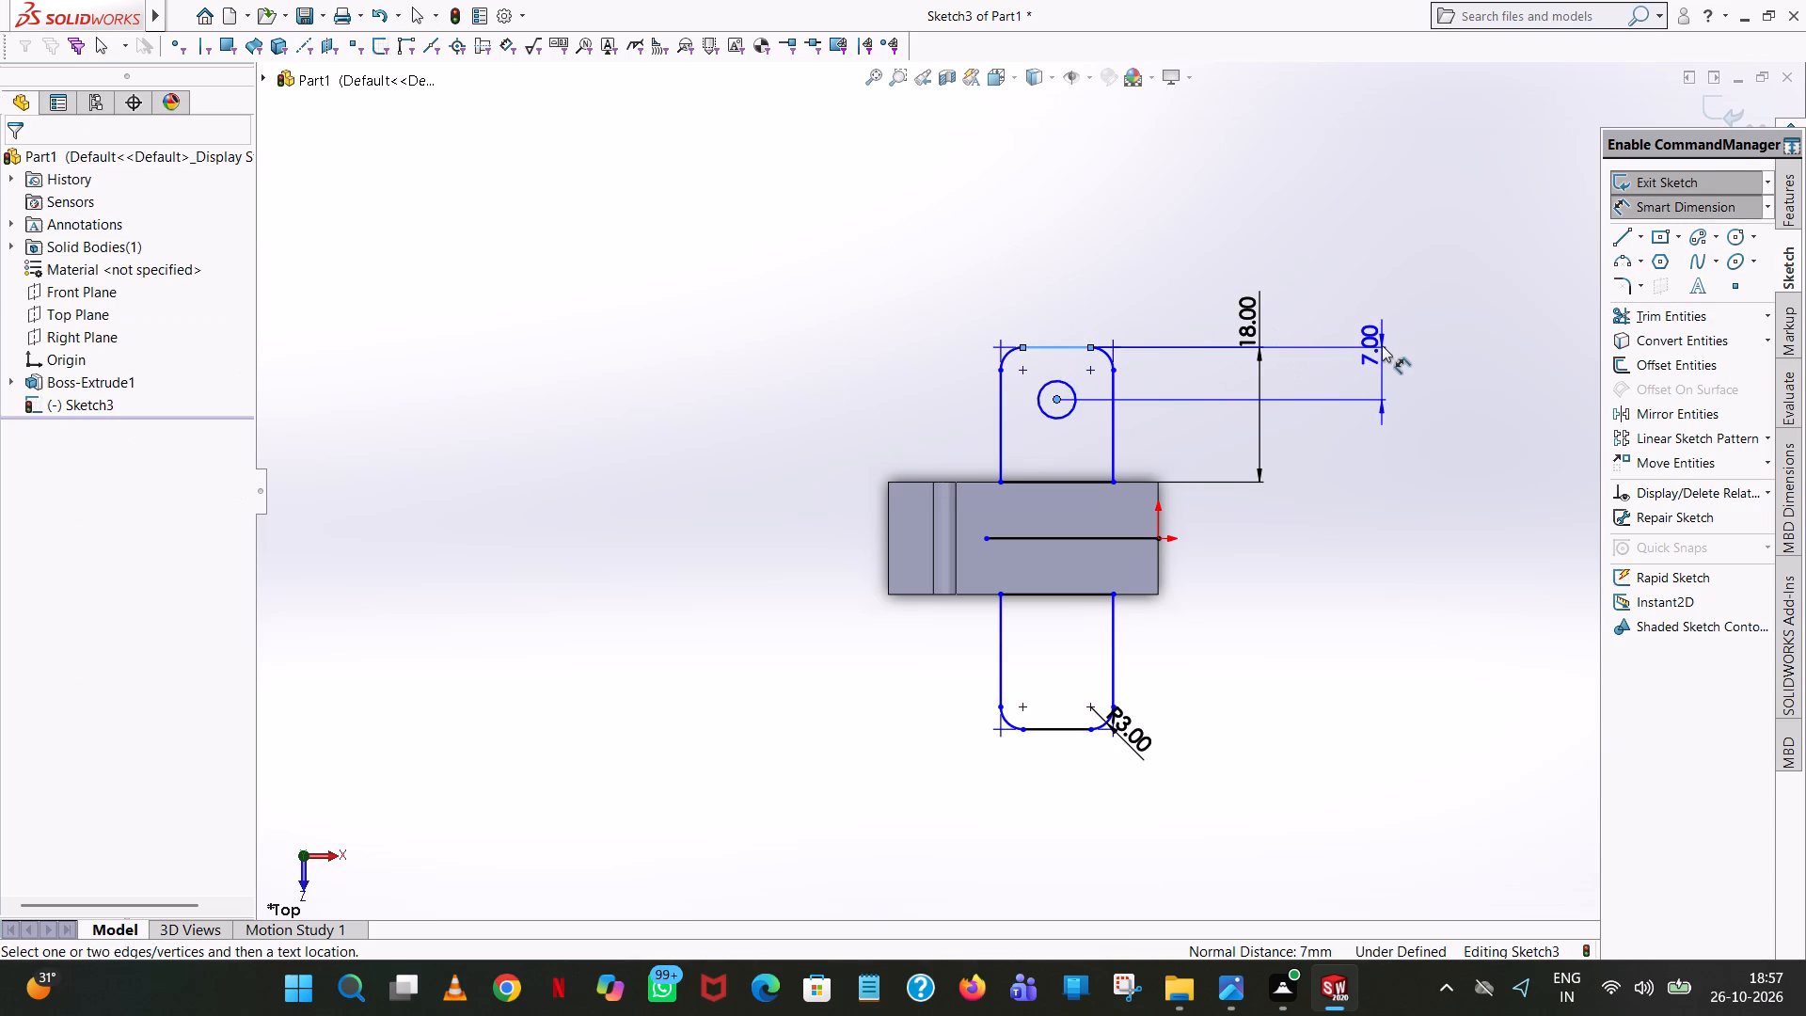
{"action": "left_click", "coordinate": [1303, 310]}
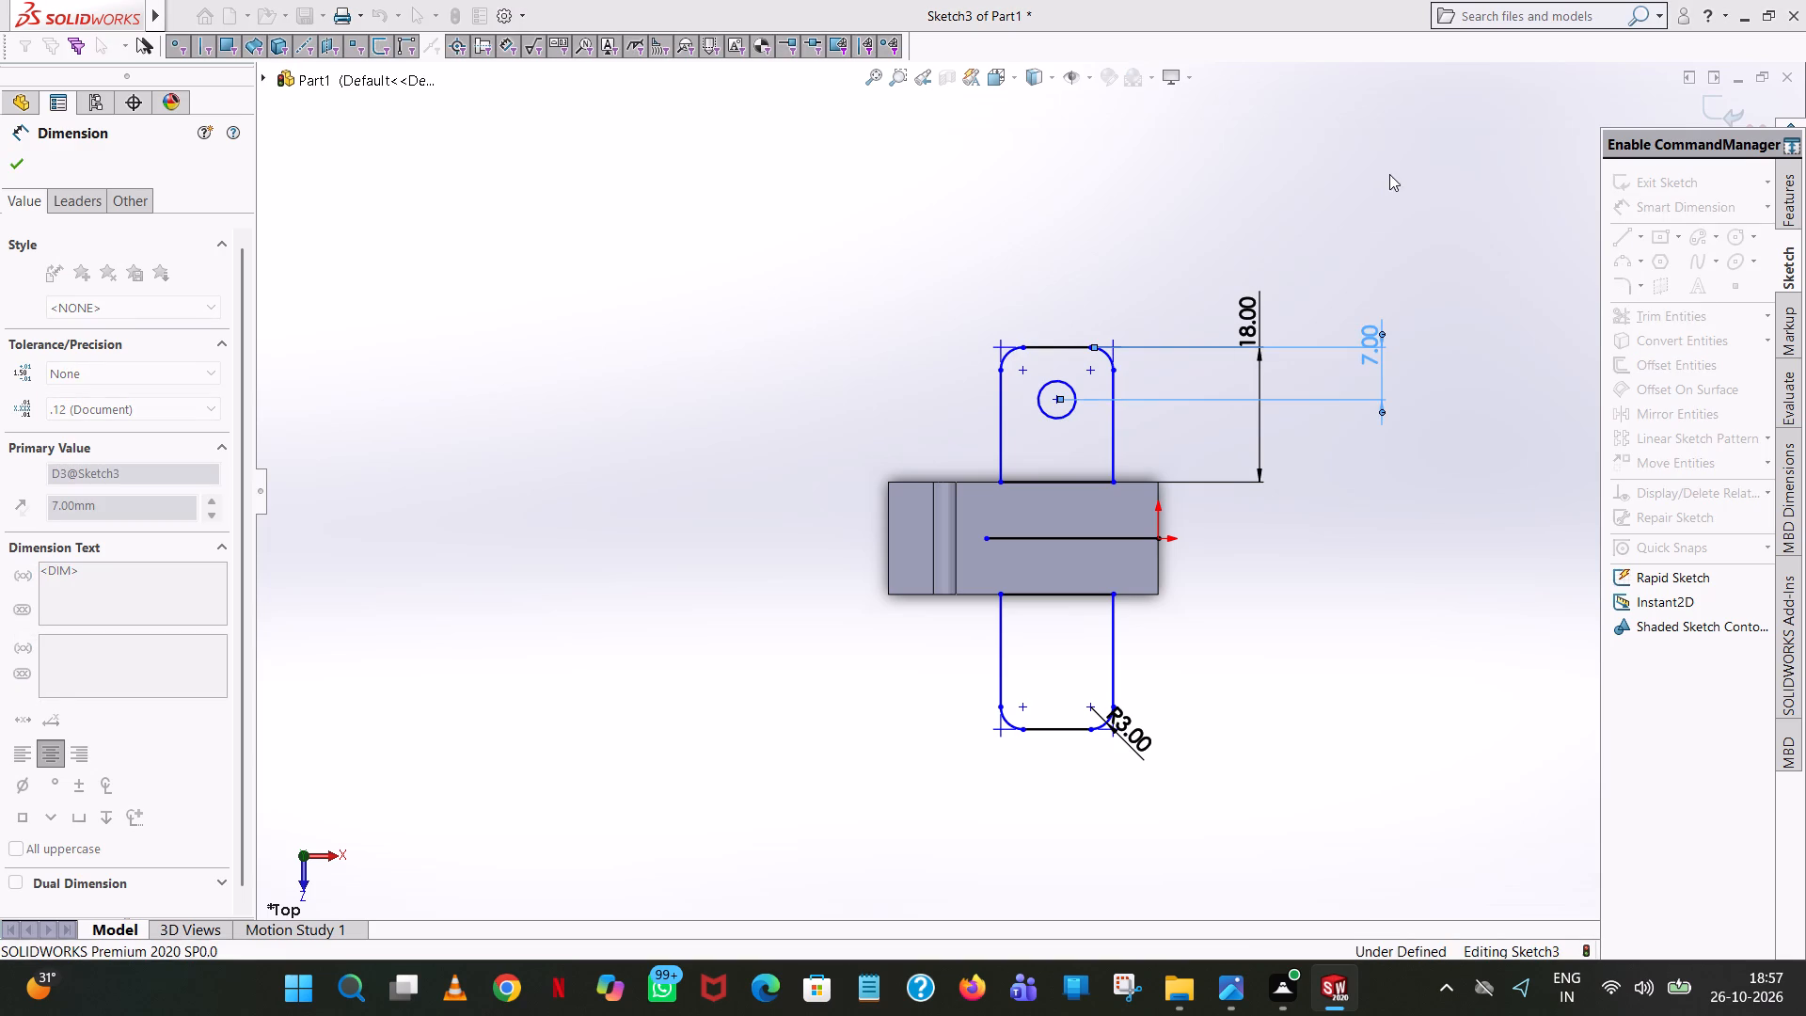
{"action": "left_click", "coordinate": [1390, 172]}
Draw a 4 mm vertical line from the circle's centre toward the block.
{"action": "left_click", "coordinate": [1619, 234]}
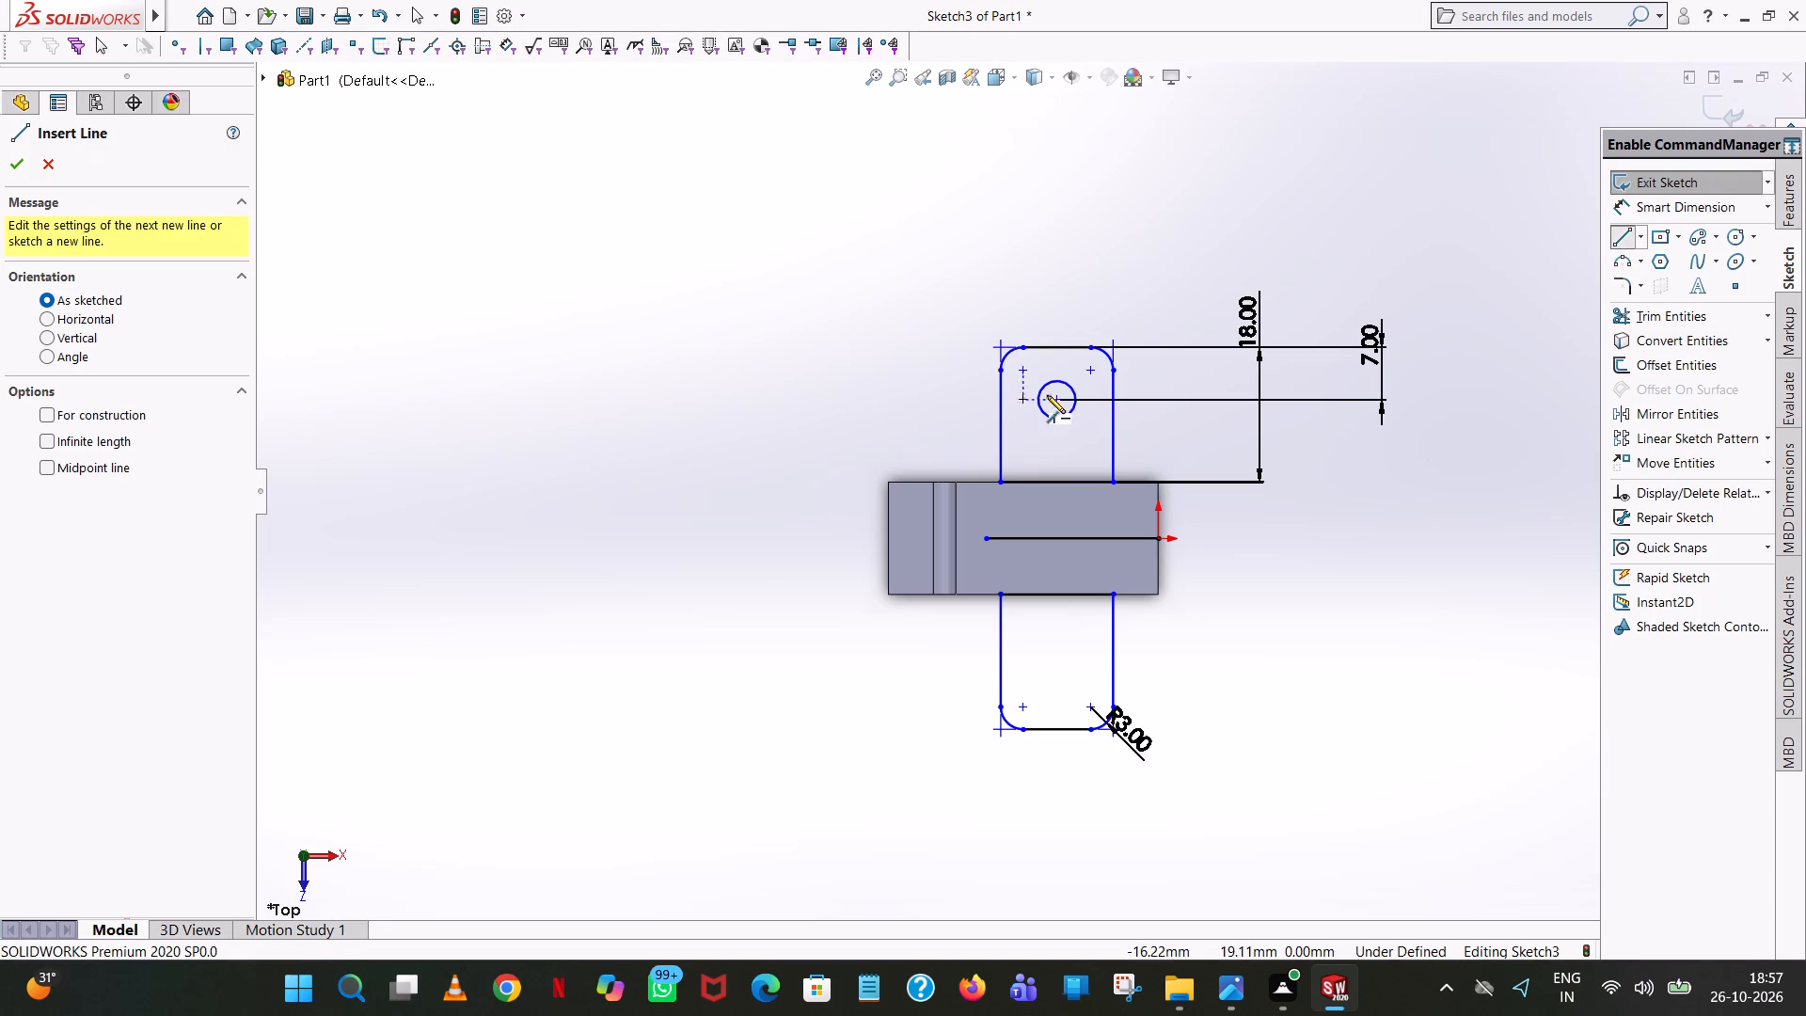
{"action": "left_click", "coordinate": [1059, 402]}
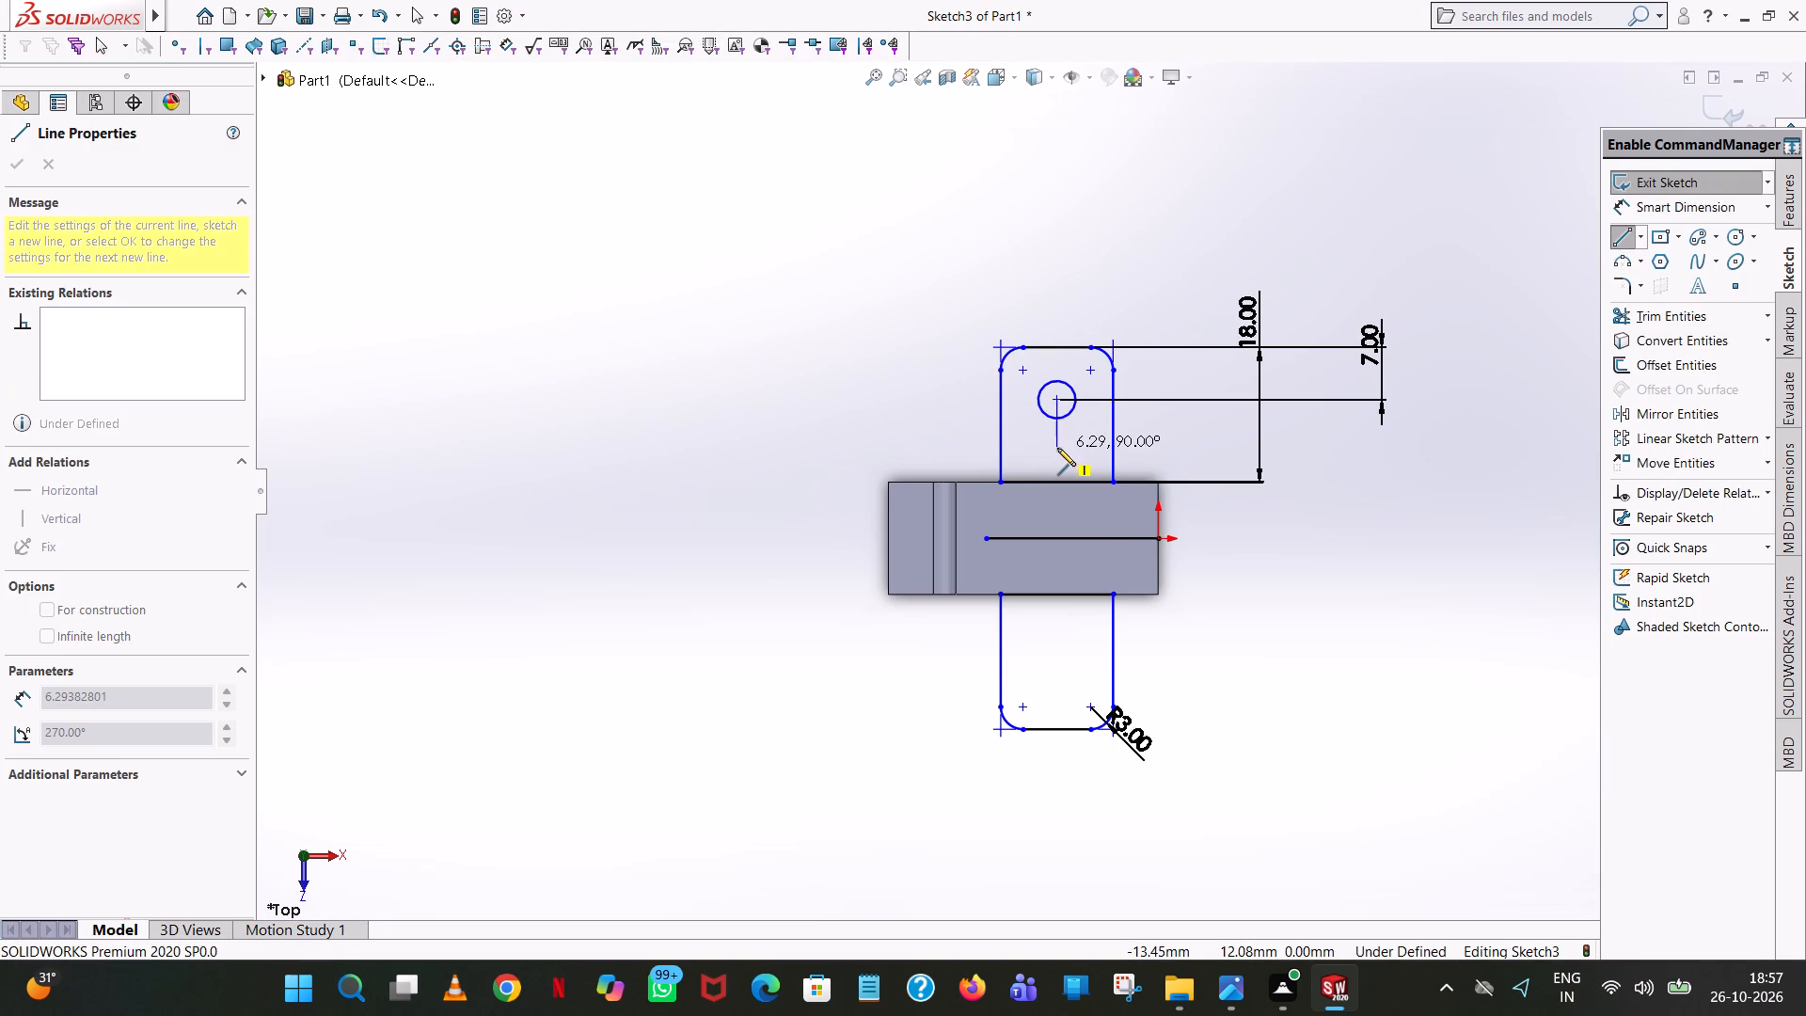
{"action": "left_click", "coordinate": [1057, 448]}
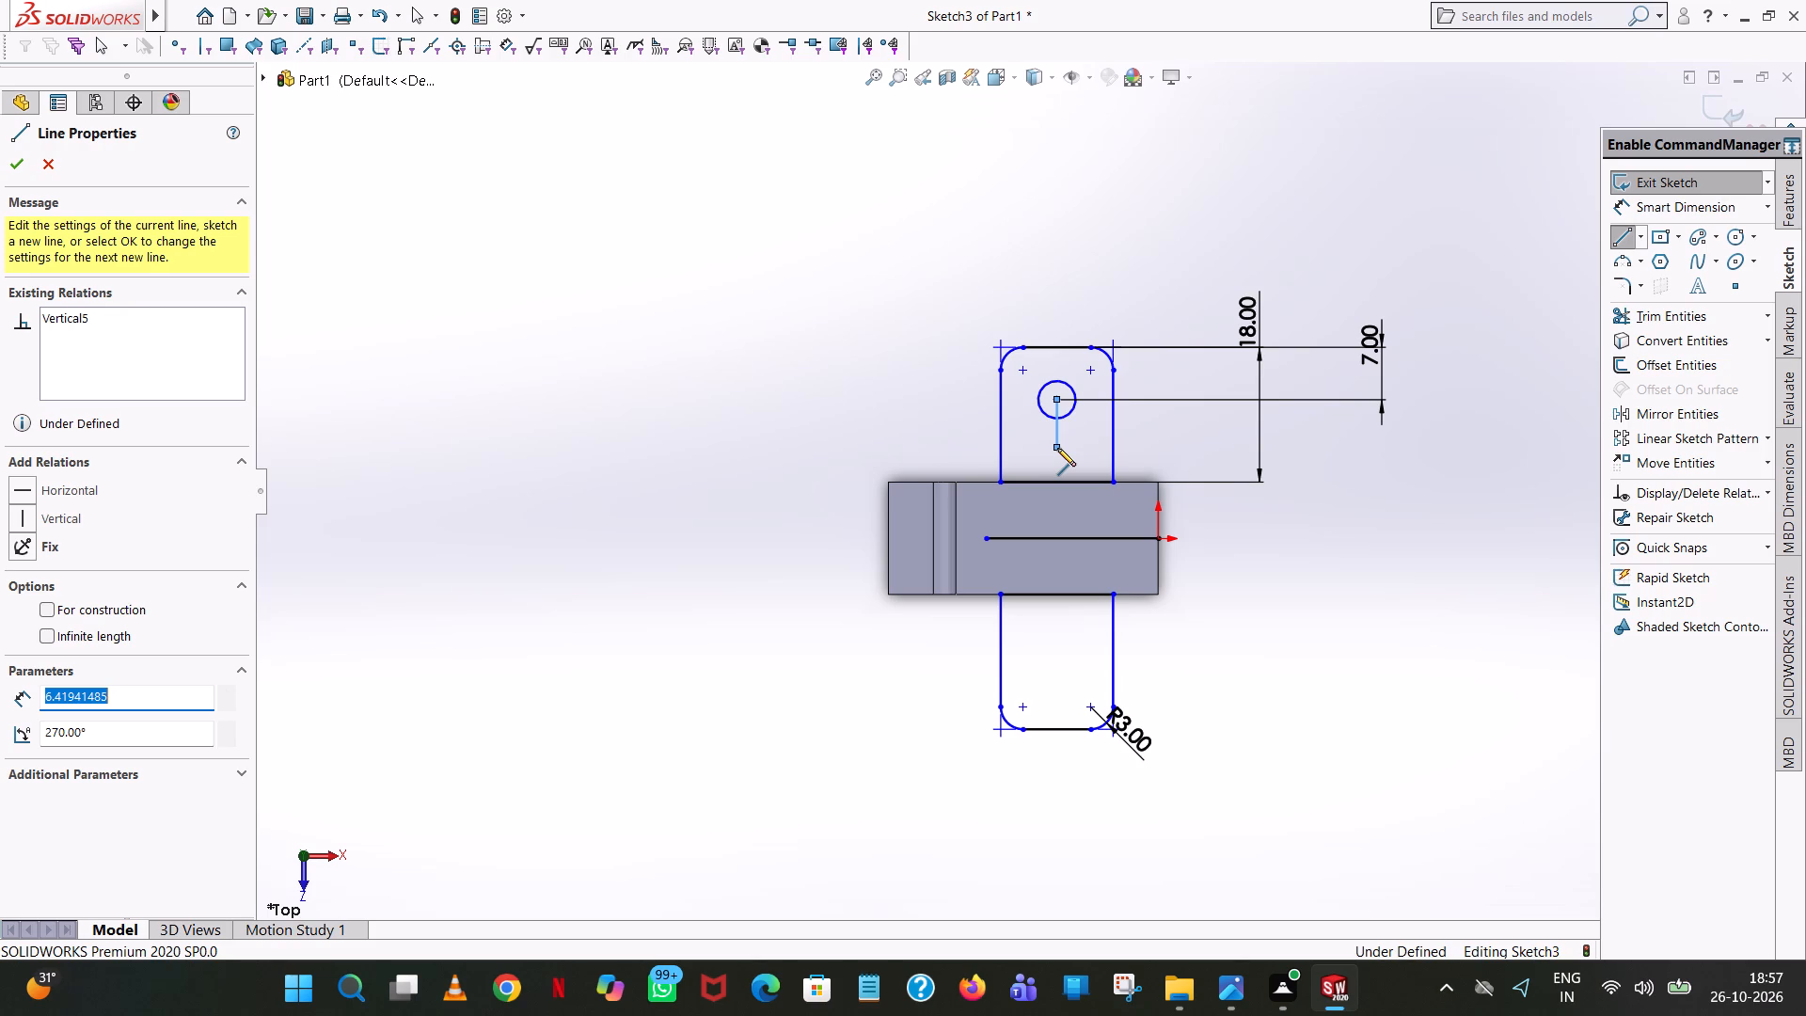
{"action": "key", "text": "4"}
{"action": "key", "text": "Return"}
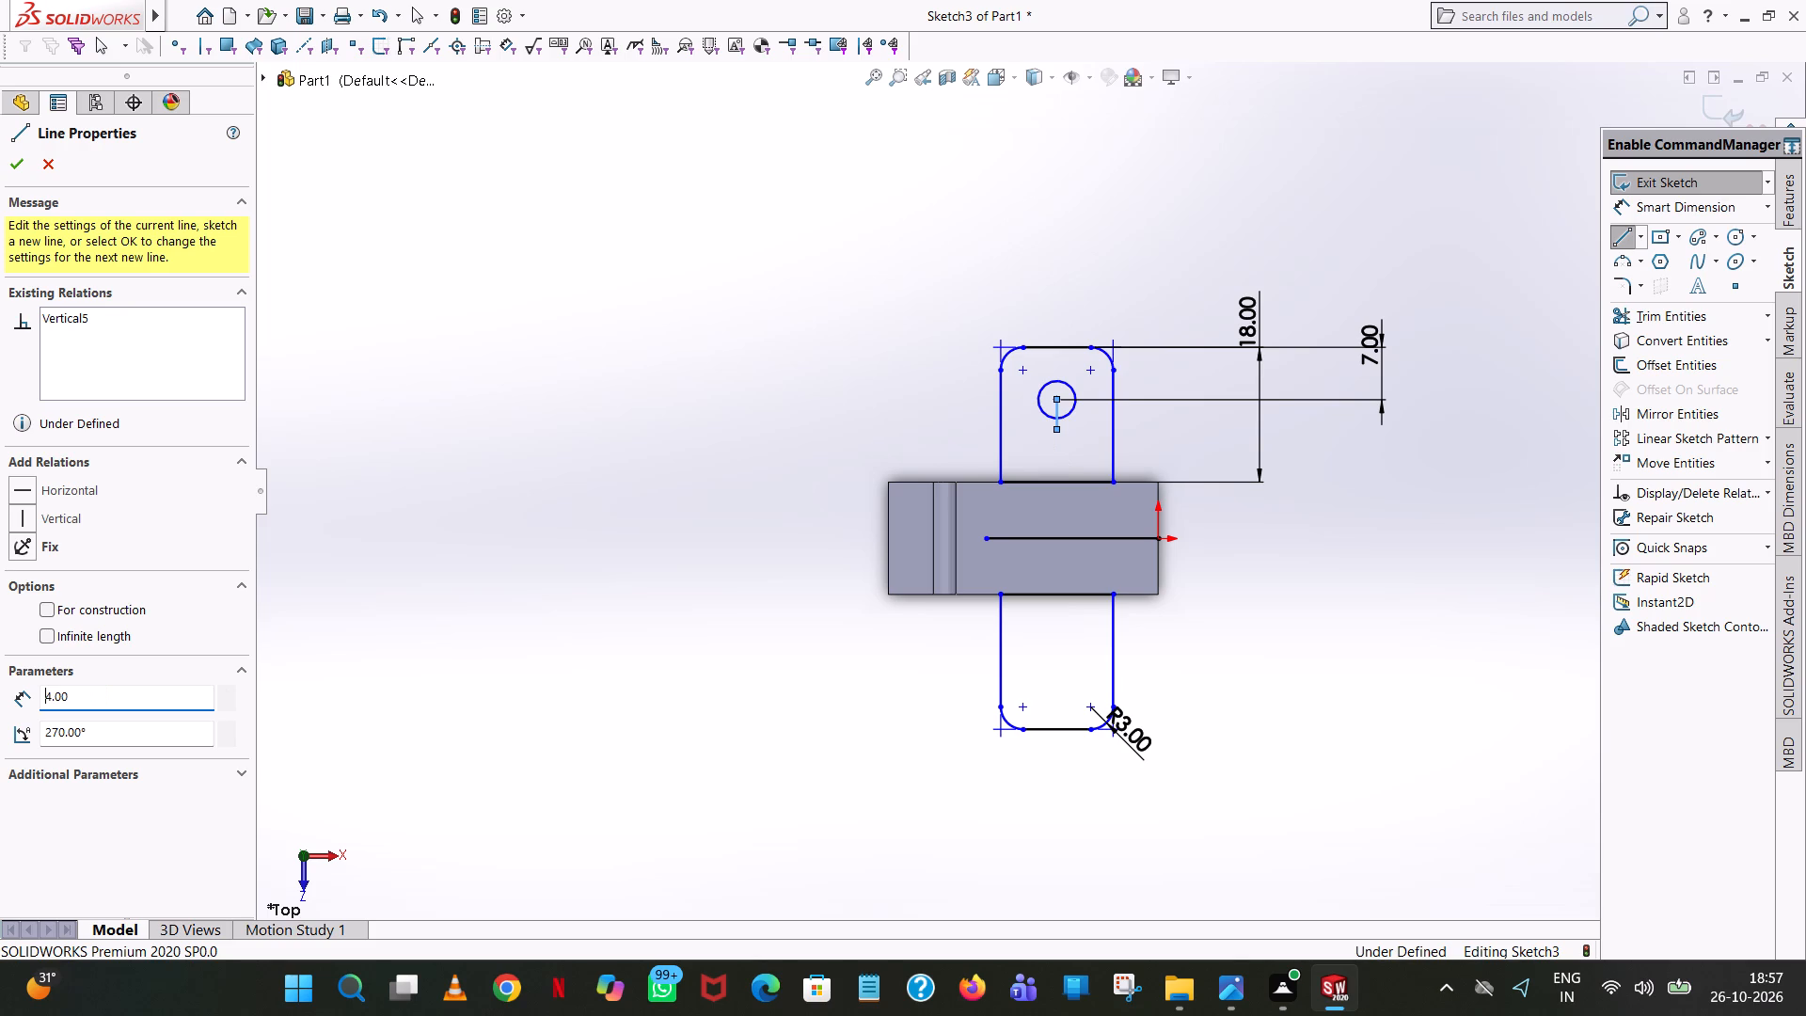
{"action": "right_click", "coordinate": [1057, 448]}
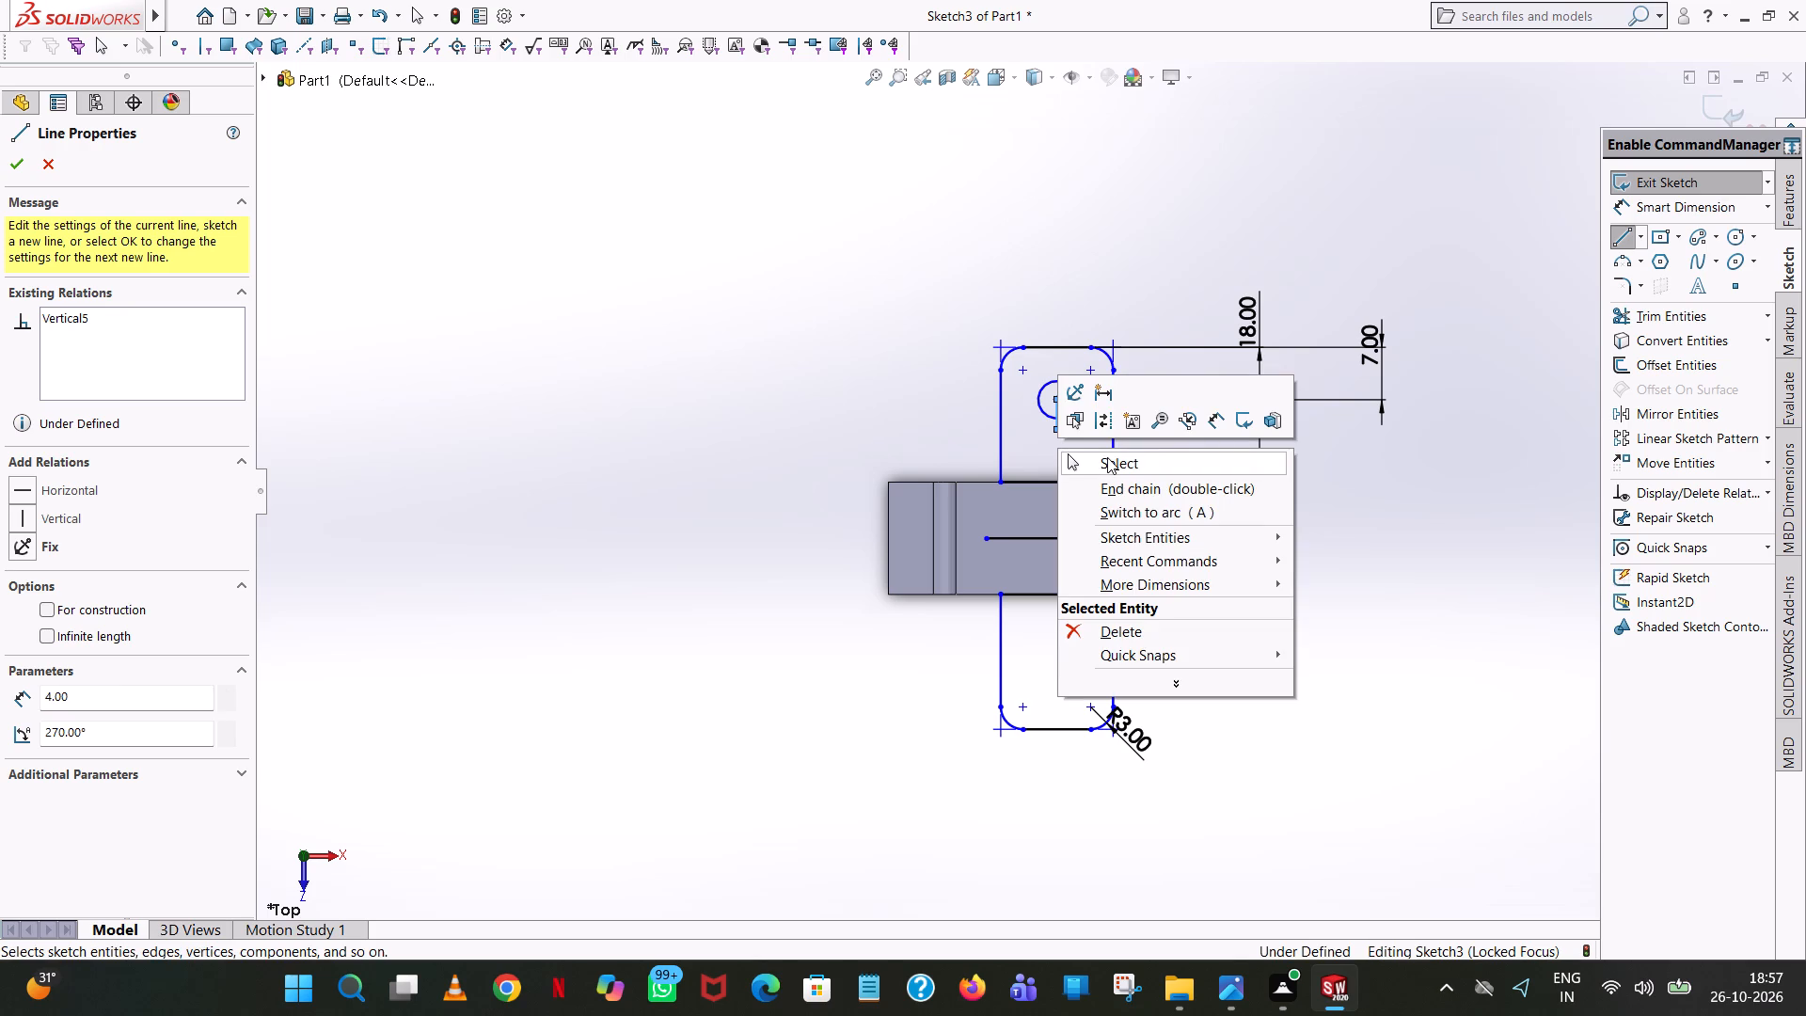
{"action": "left_click", "coordinate": [1107, 457]}
Draw a second circle of 2.5 mm radius centred on the block-side end of the 4 mm line.
{"action": "scroll", "coordinate": [1061, 436], "scroll_direction": "down", "scroll_amount": 2}
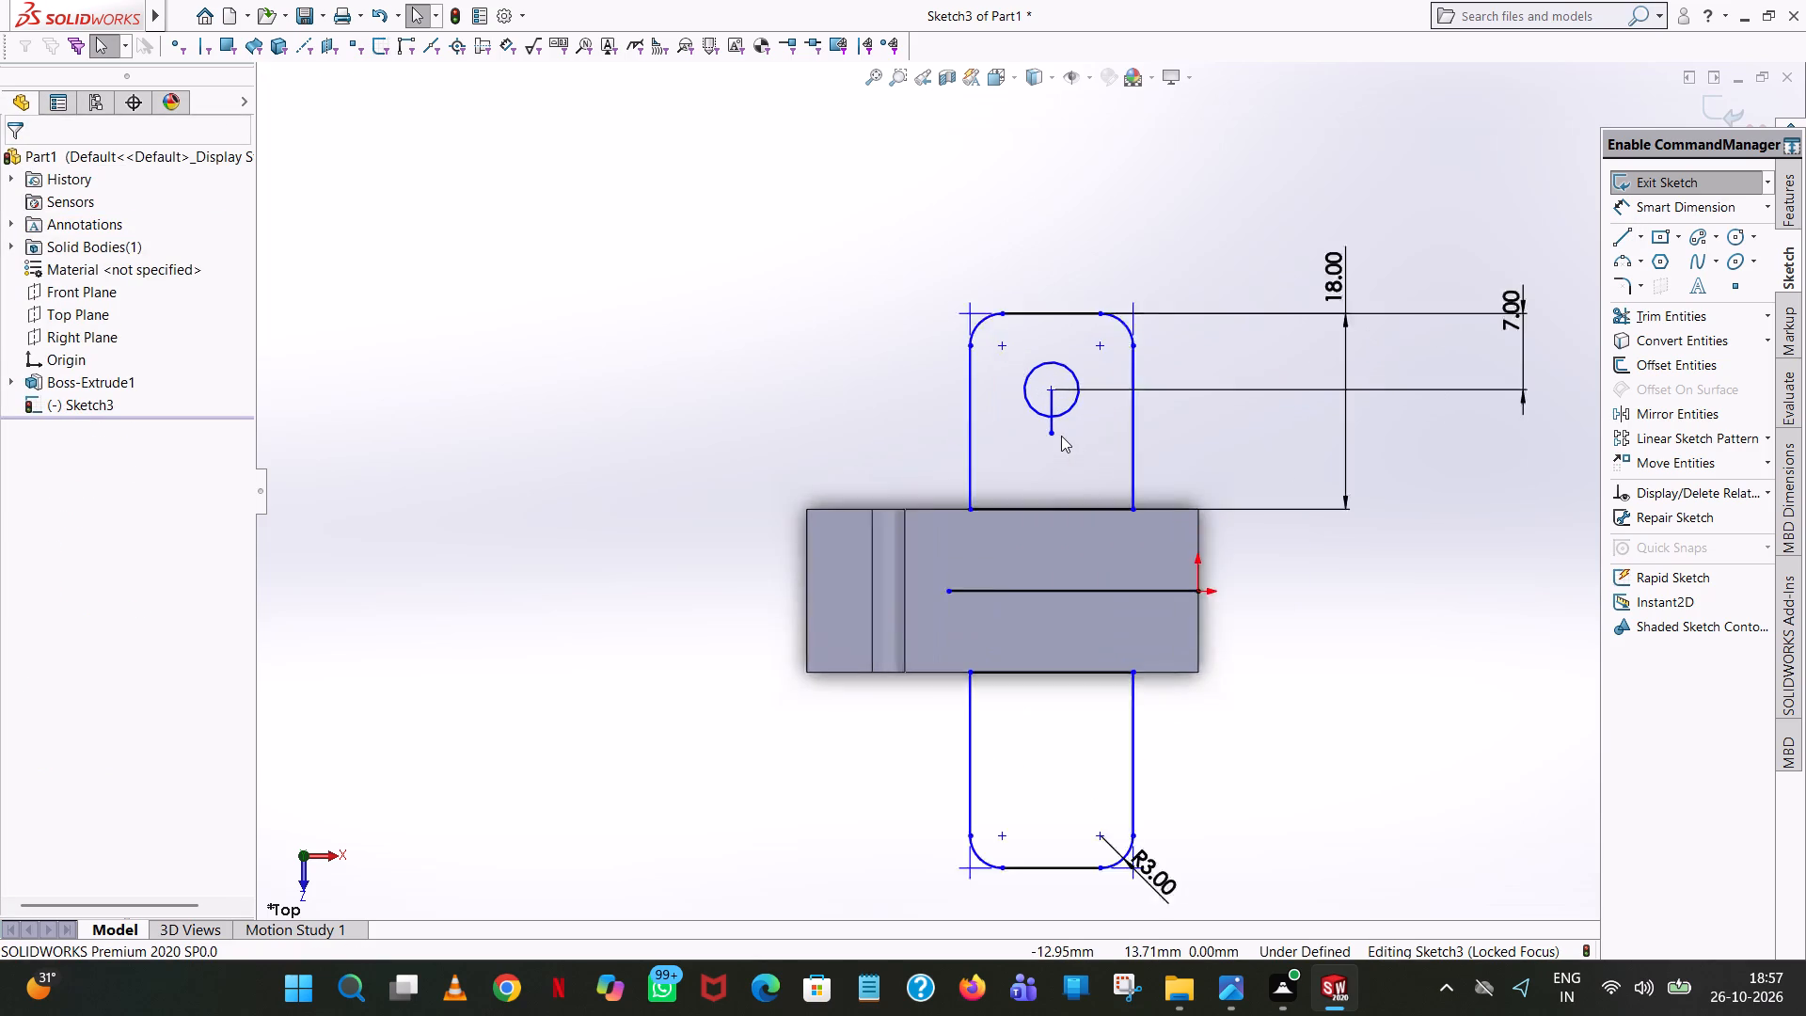
{"action": "scroll", "coordinate": [1061, 436], "scroll_direction": "down", "scroll_amount": 3}
{"action": "left_click", "coordinate": [1739, 240]}
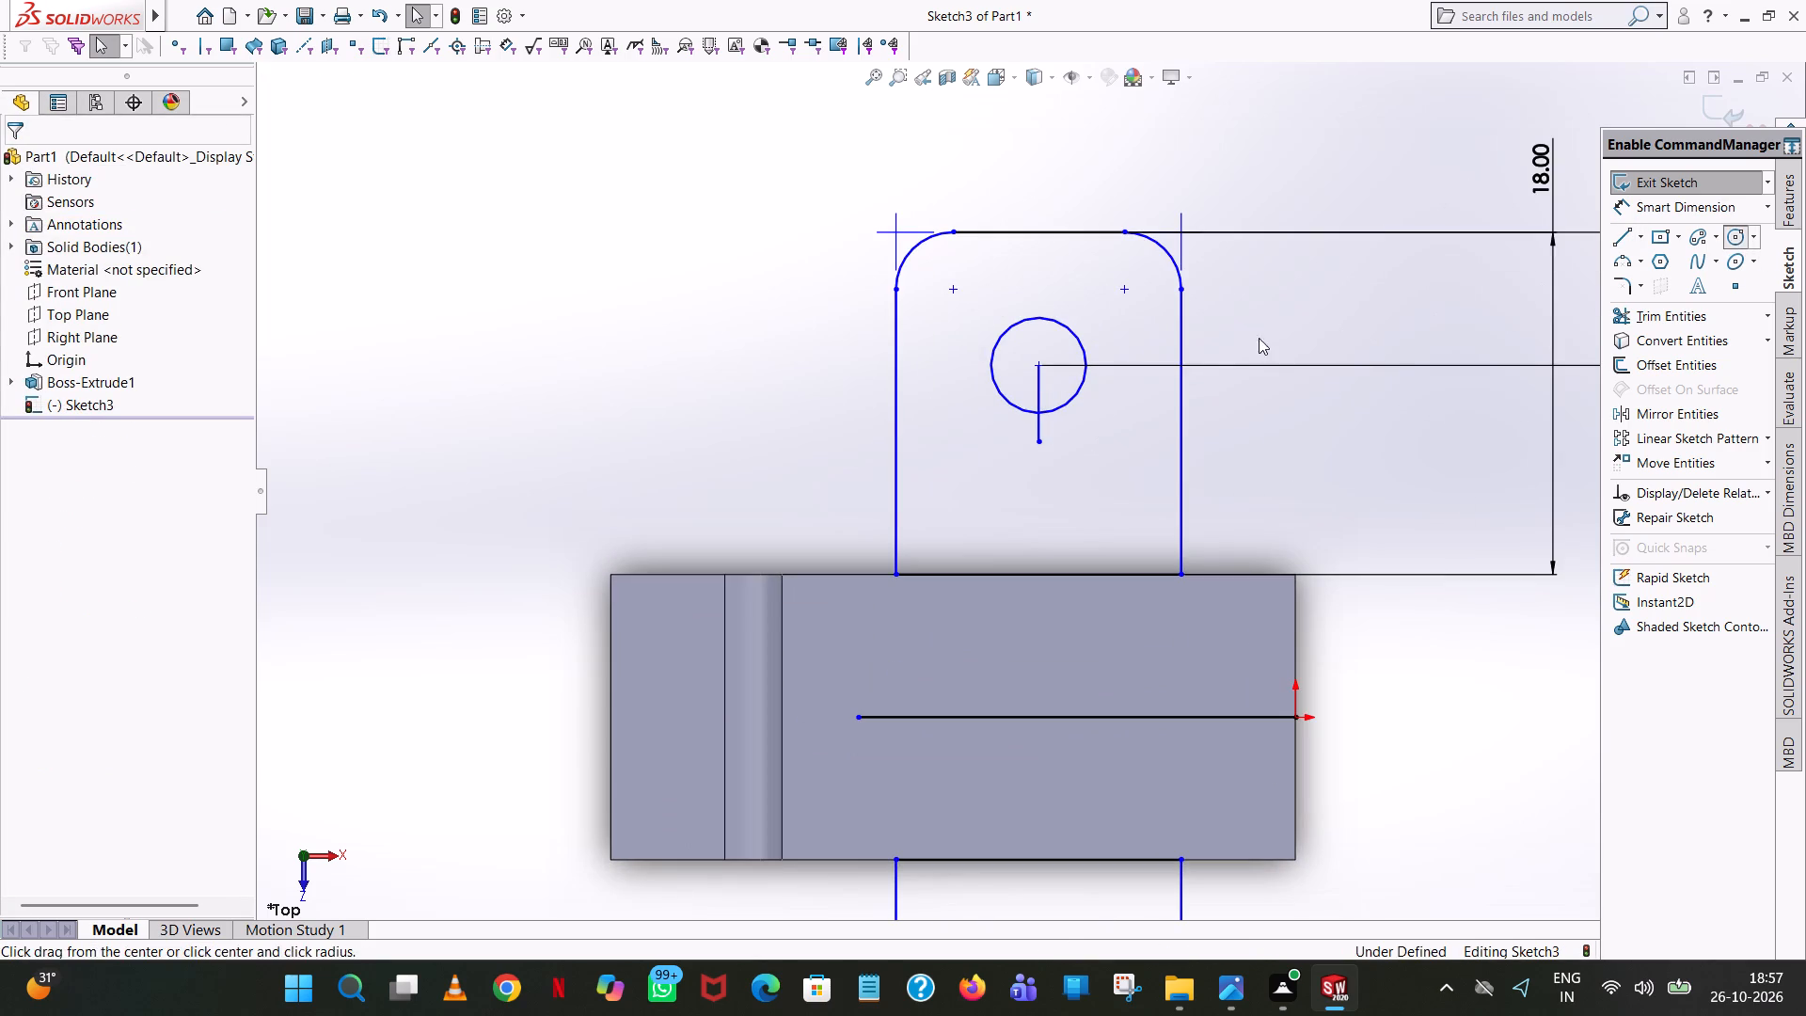
{"action": "left_click", "coordinate": [1040, 443]}
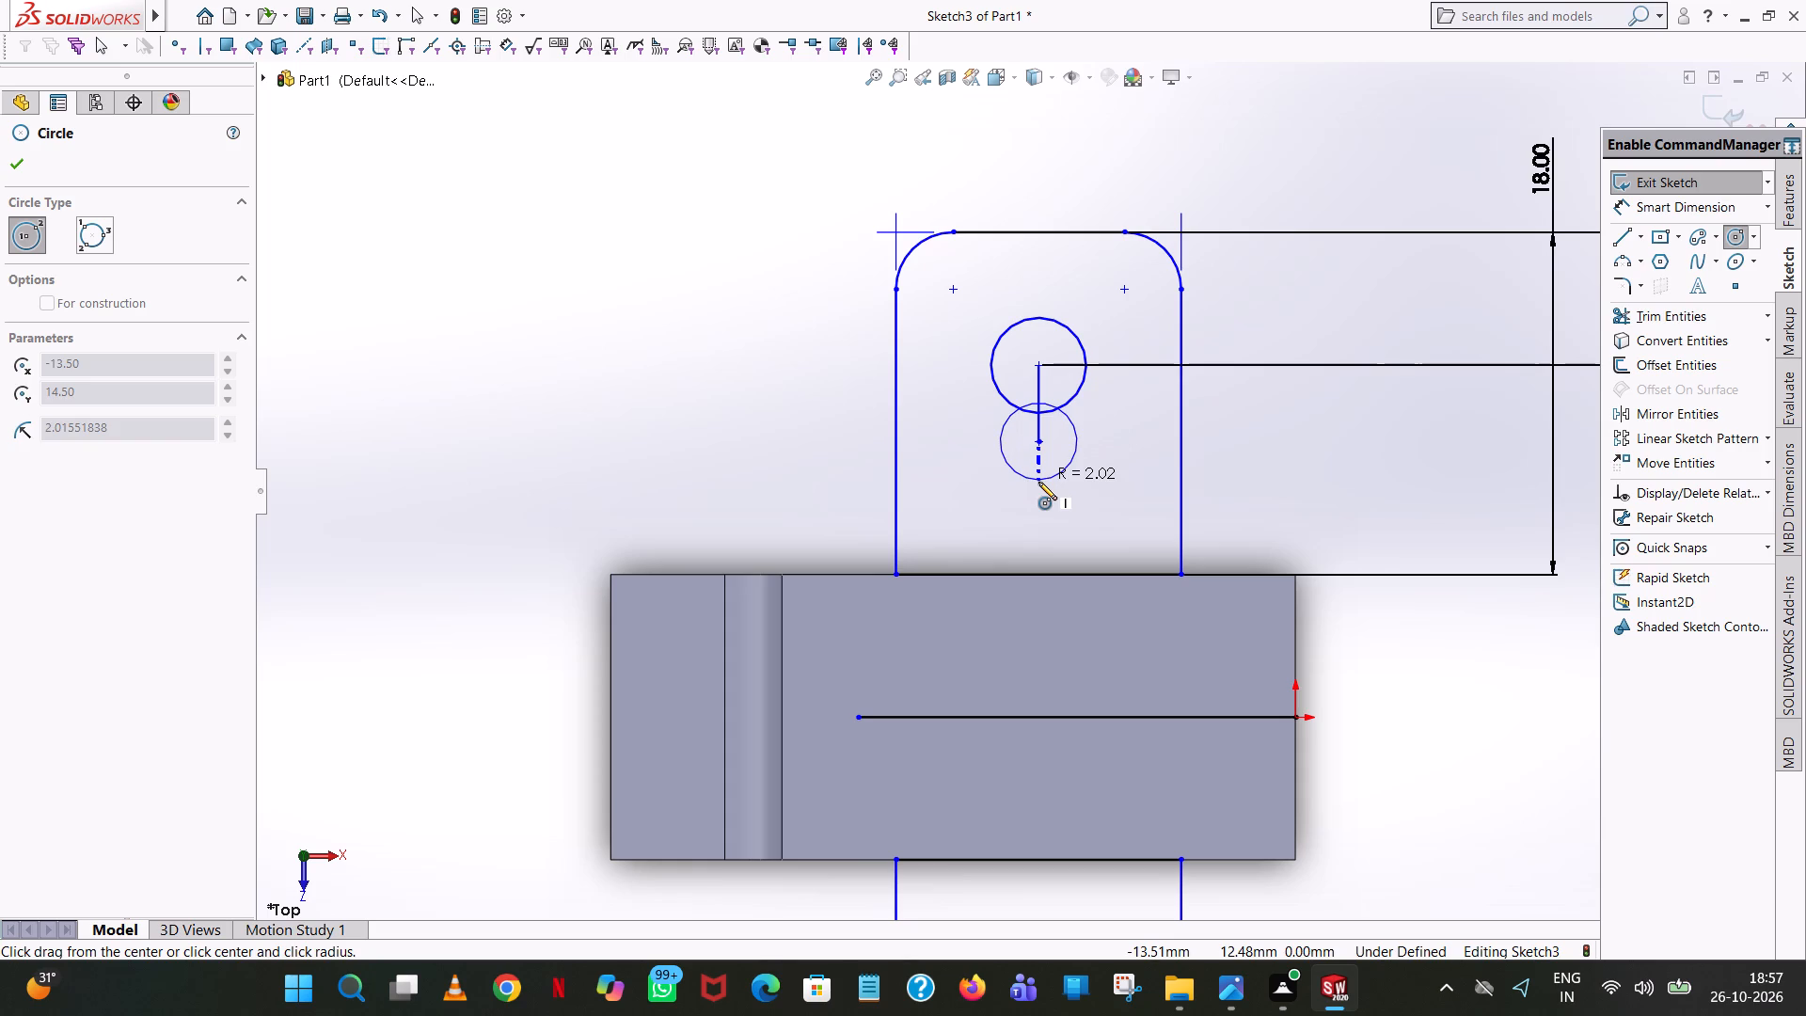
{"action": "left_click", "coordinate": [1038, 482]}
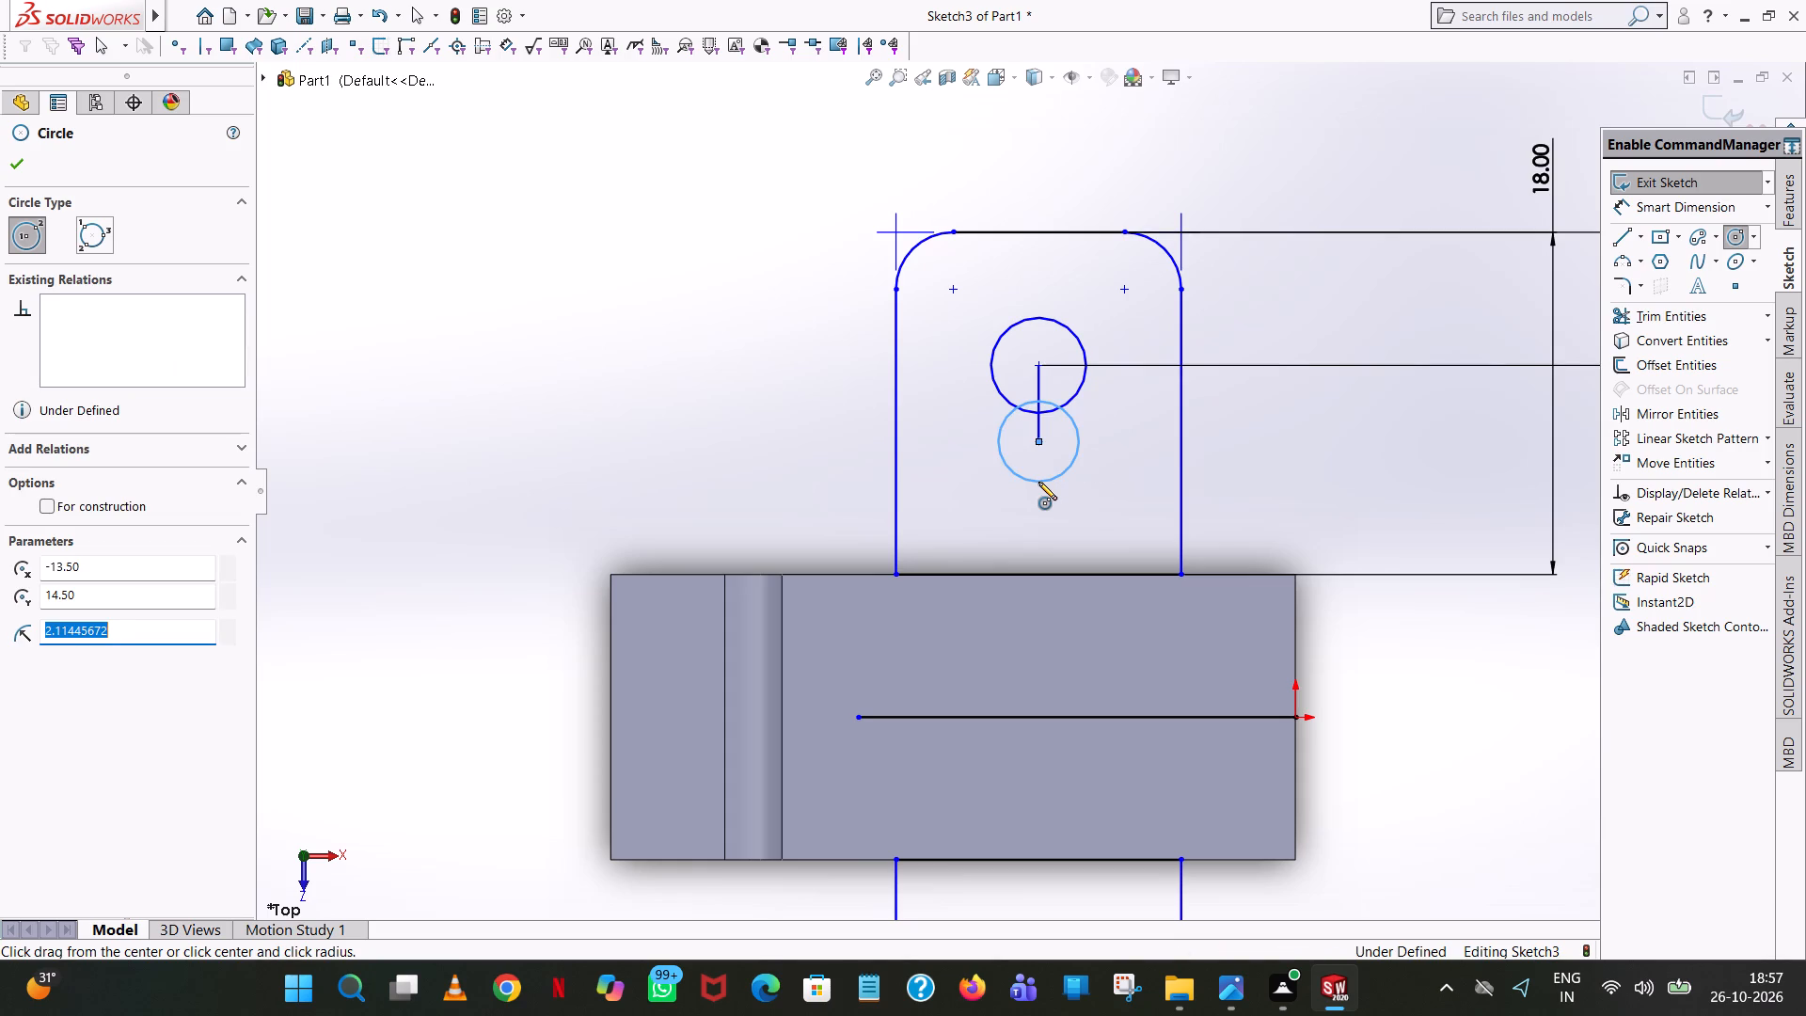
{"action": "key", "text": "2"}
{"action": "type", "text": ".5"}
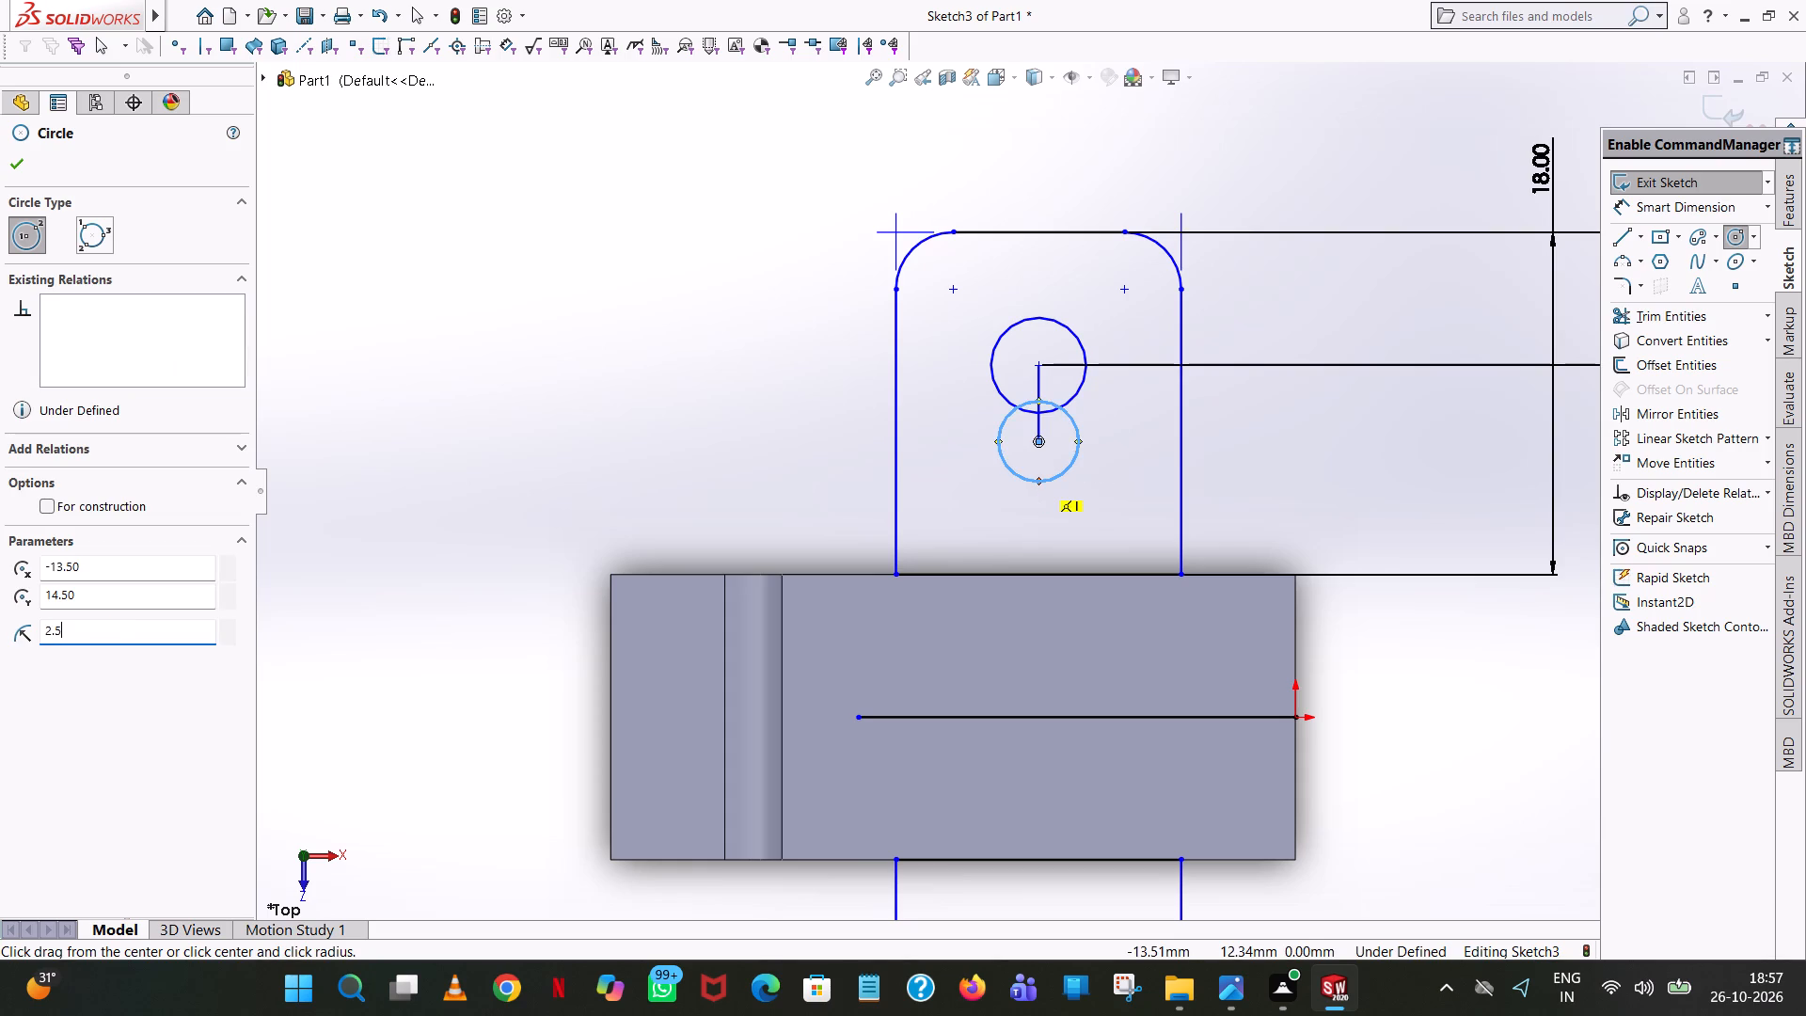
{"action": "key", "text": "Return"}
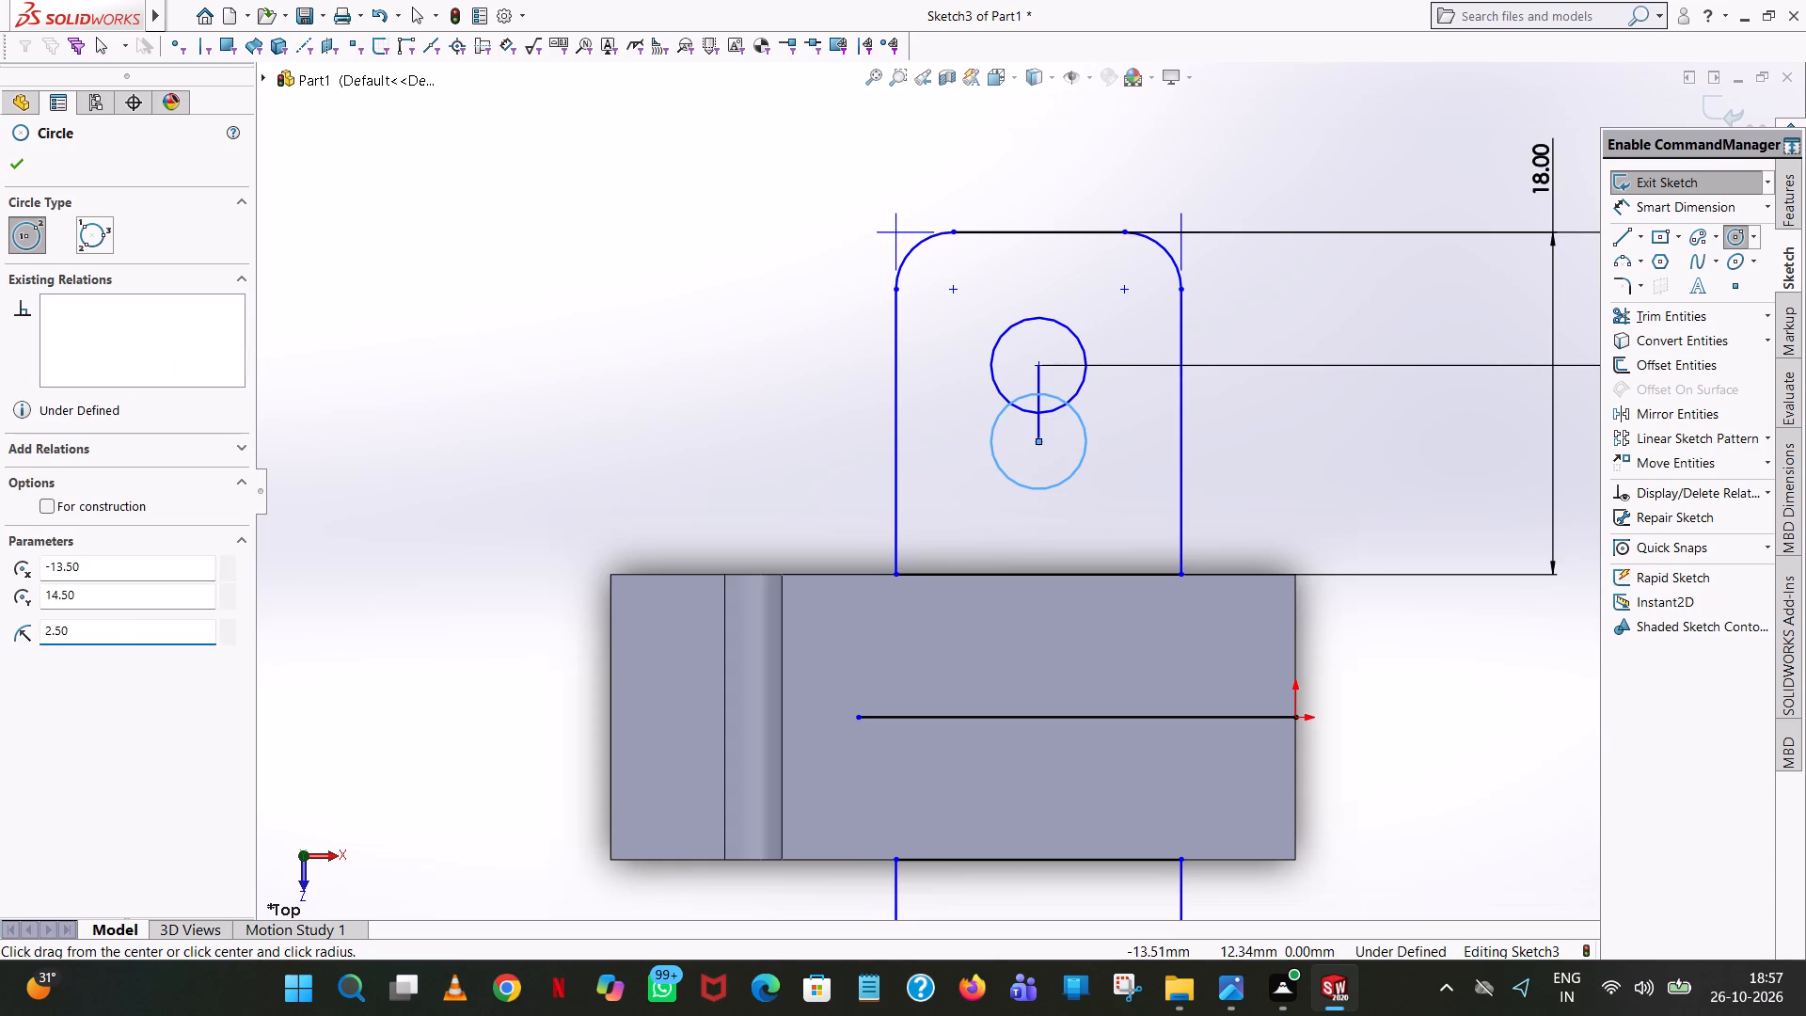
{"action": "left_click", "coordinate": [11, 159]}
{"action": "left_click", "coordinate": [653, 255]}
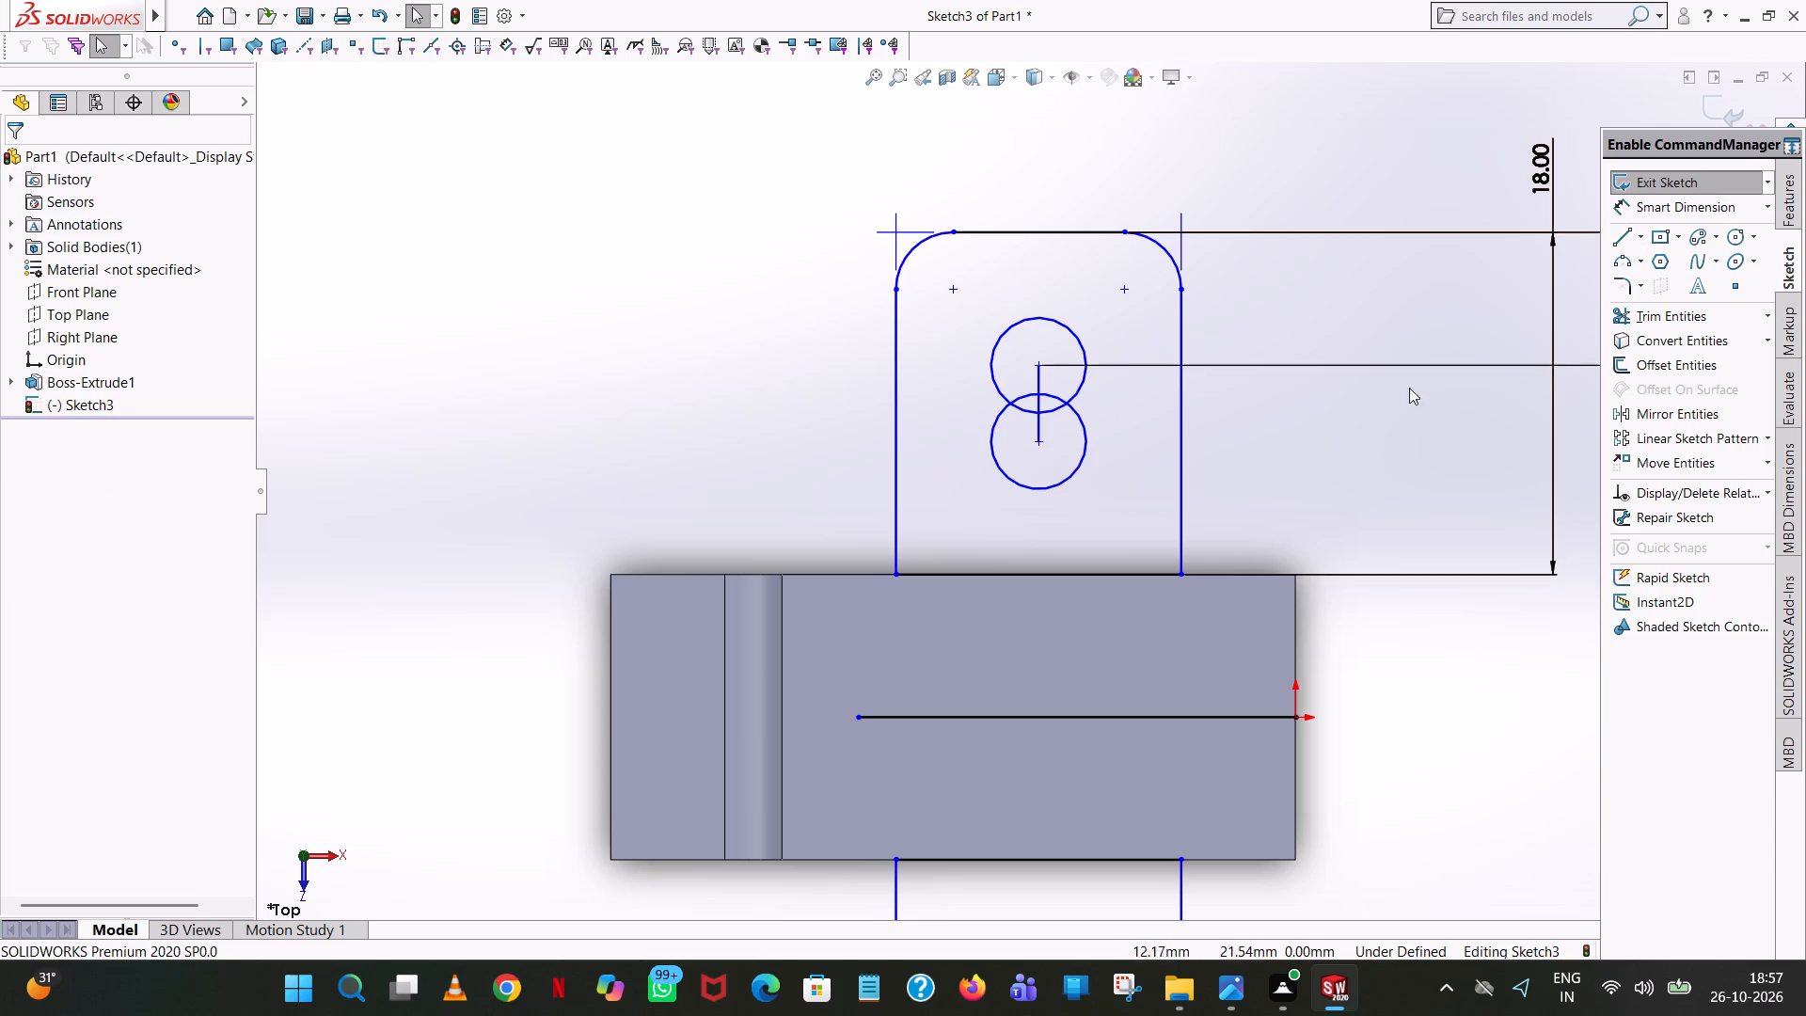
{"action": "left_click", "coordinate": [1085, 446]}
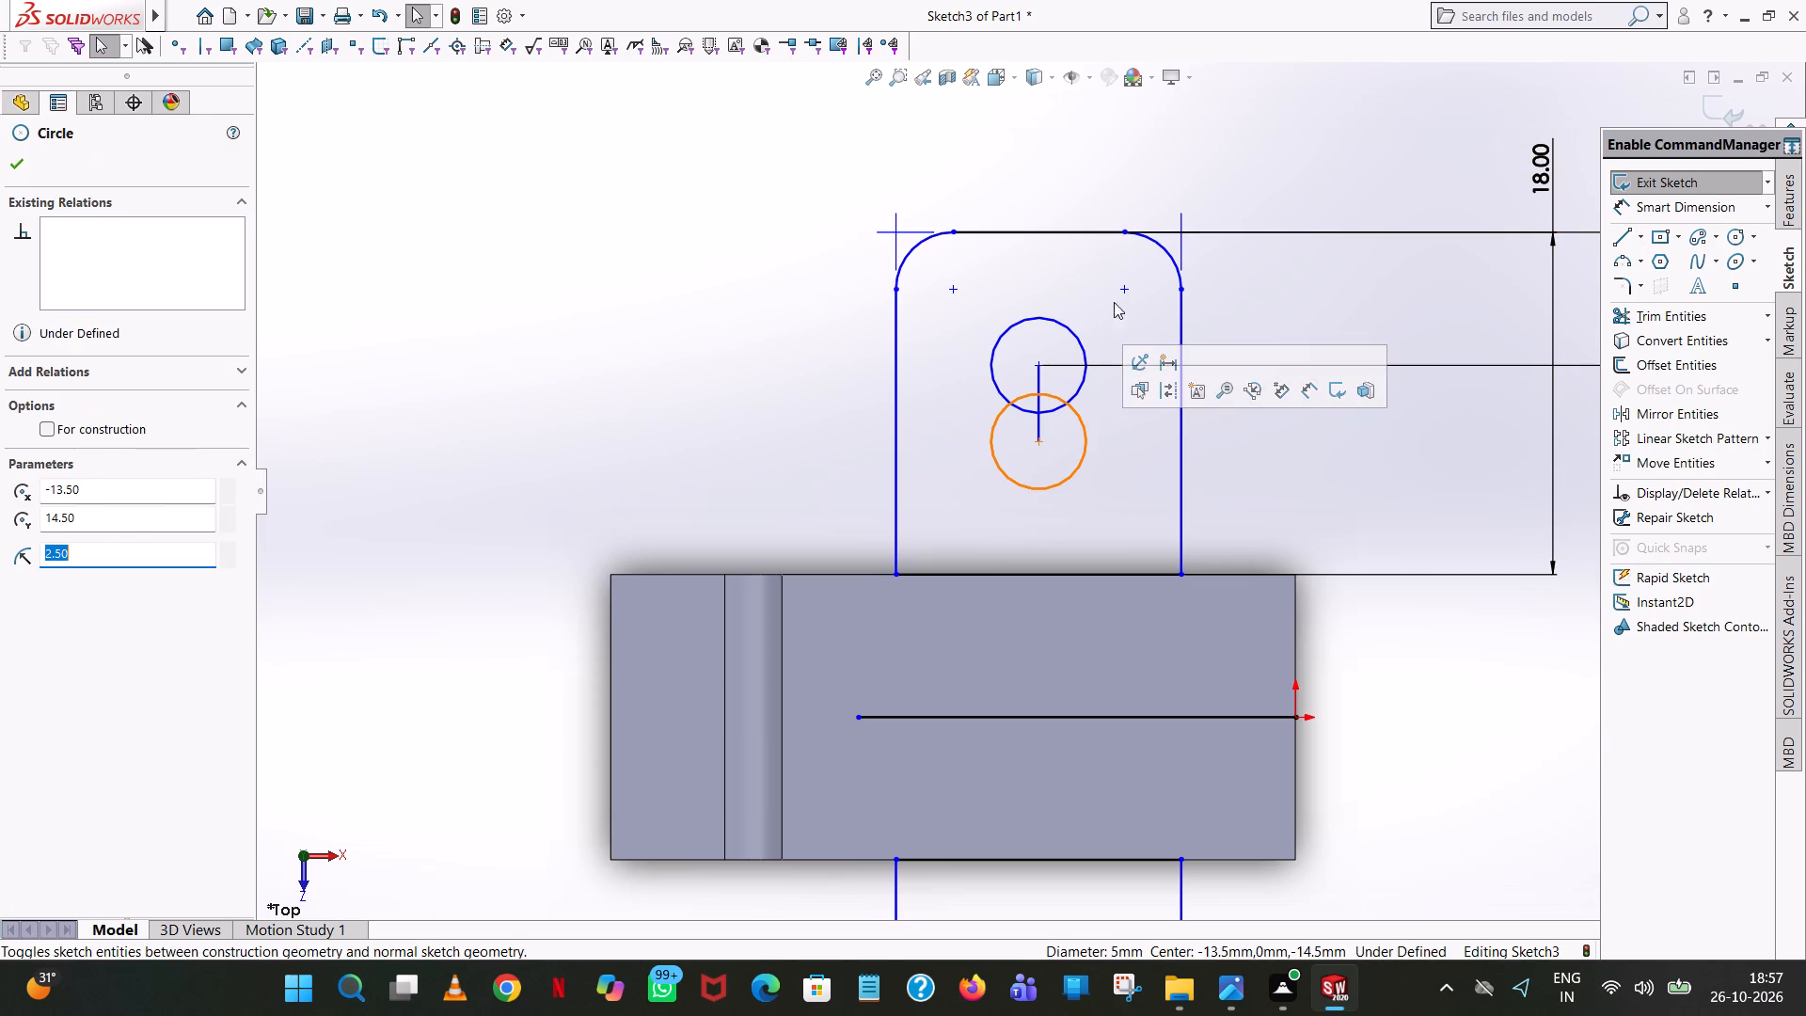
{"action": "left_click", "coordinate": [408, 257]}
Join the two circles on both sides with vertical tangent lines, each 4 mm long, to outline a slot.
{"action": "left_click", "coordinate": [1624, 234]}
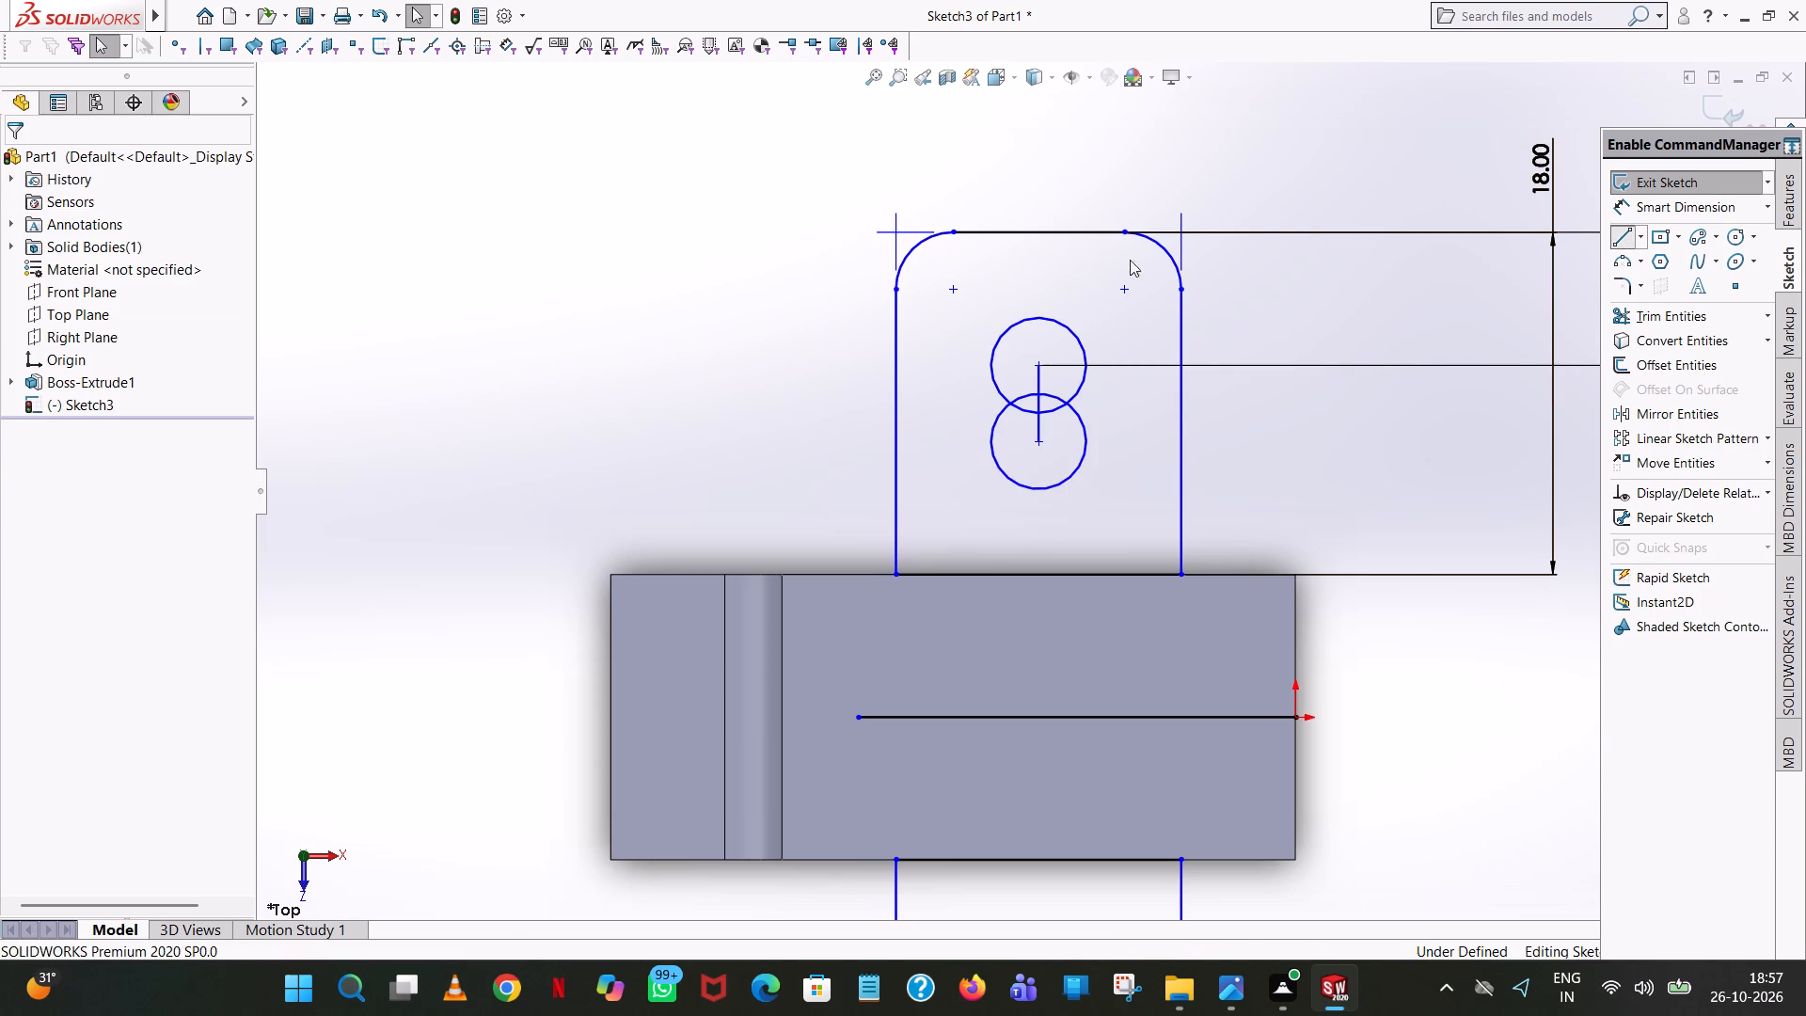
{"action": "left_click", "coordinate": [1086, 364]}
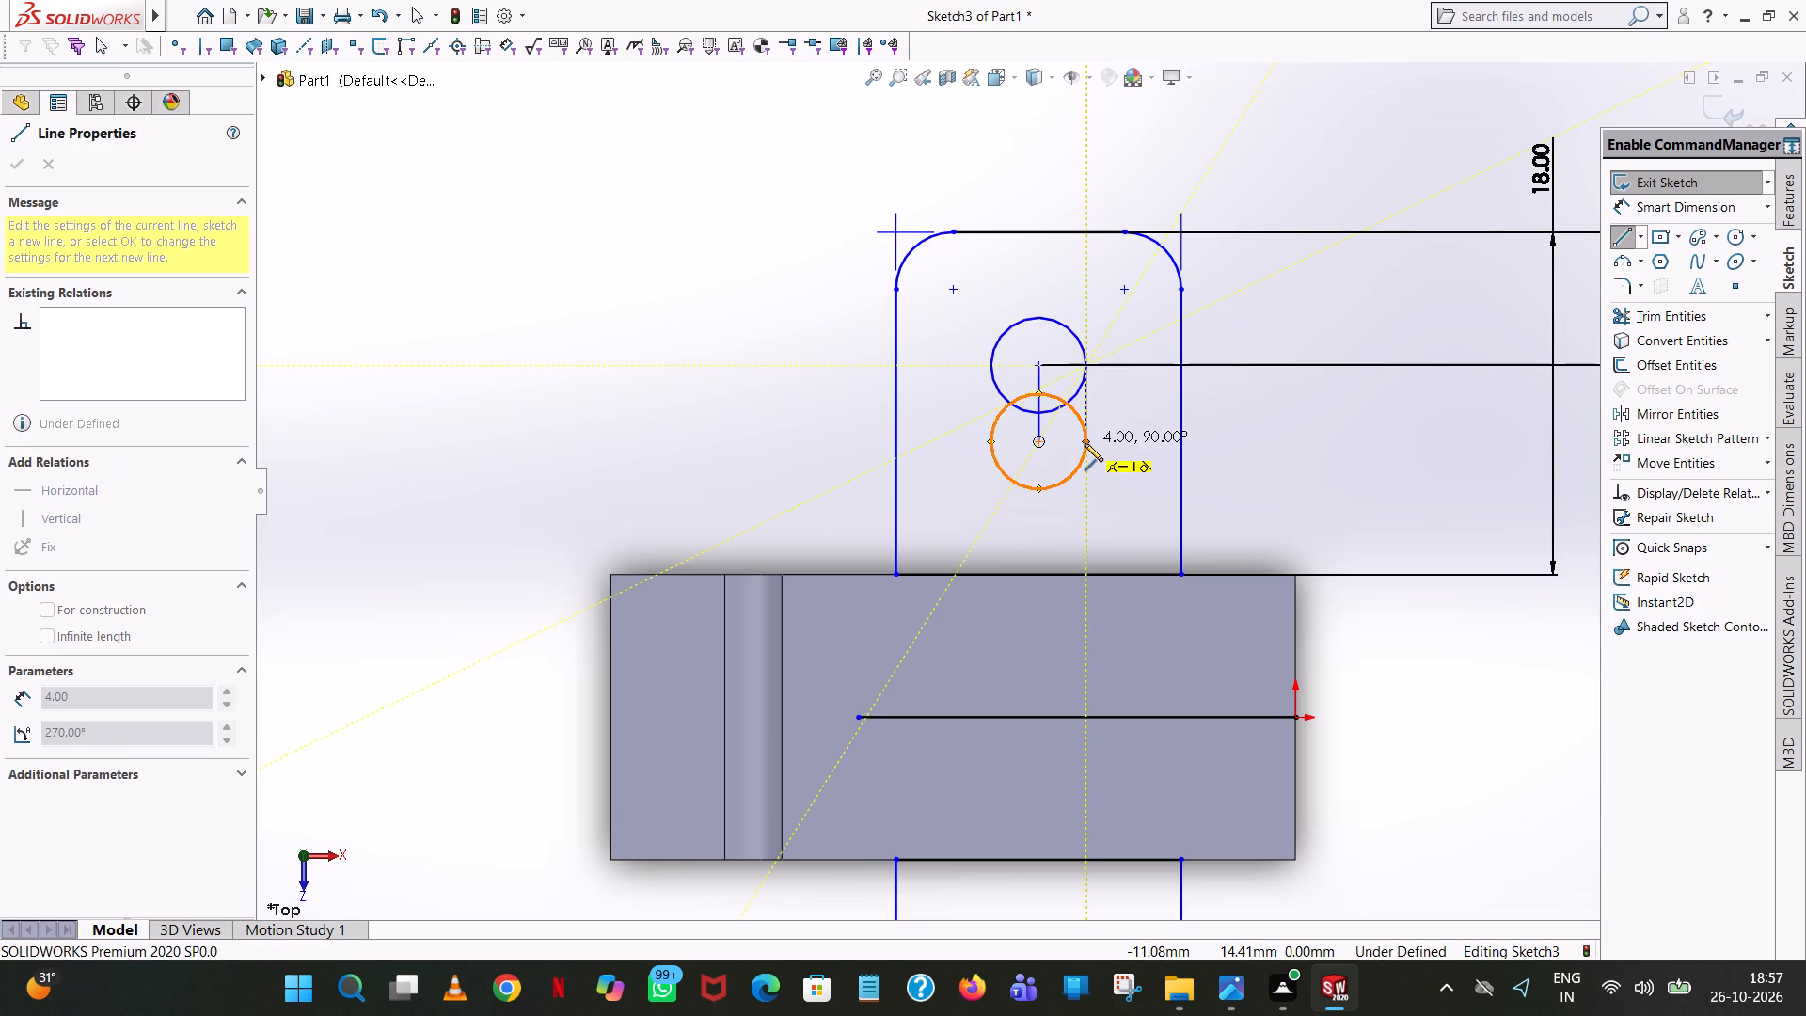
{"action": "left_click", "coordinate": [1085, 440]}
{"action": "right_click", "coordinate": [1085, 440]}
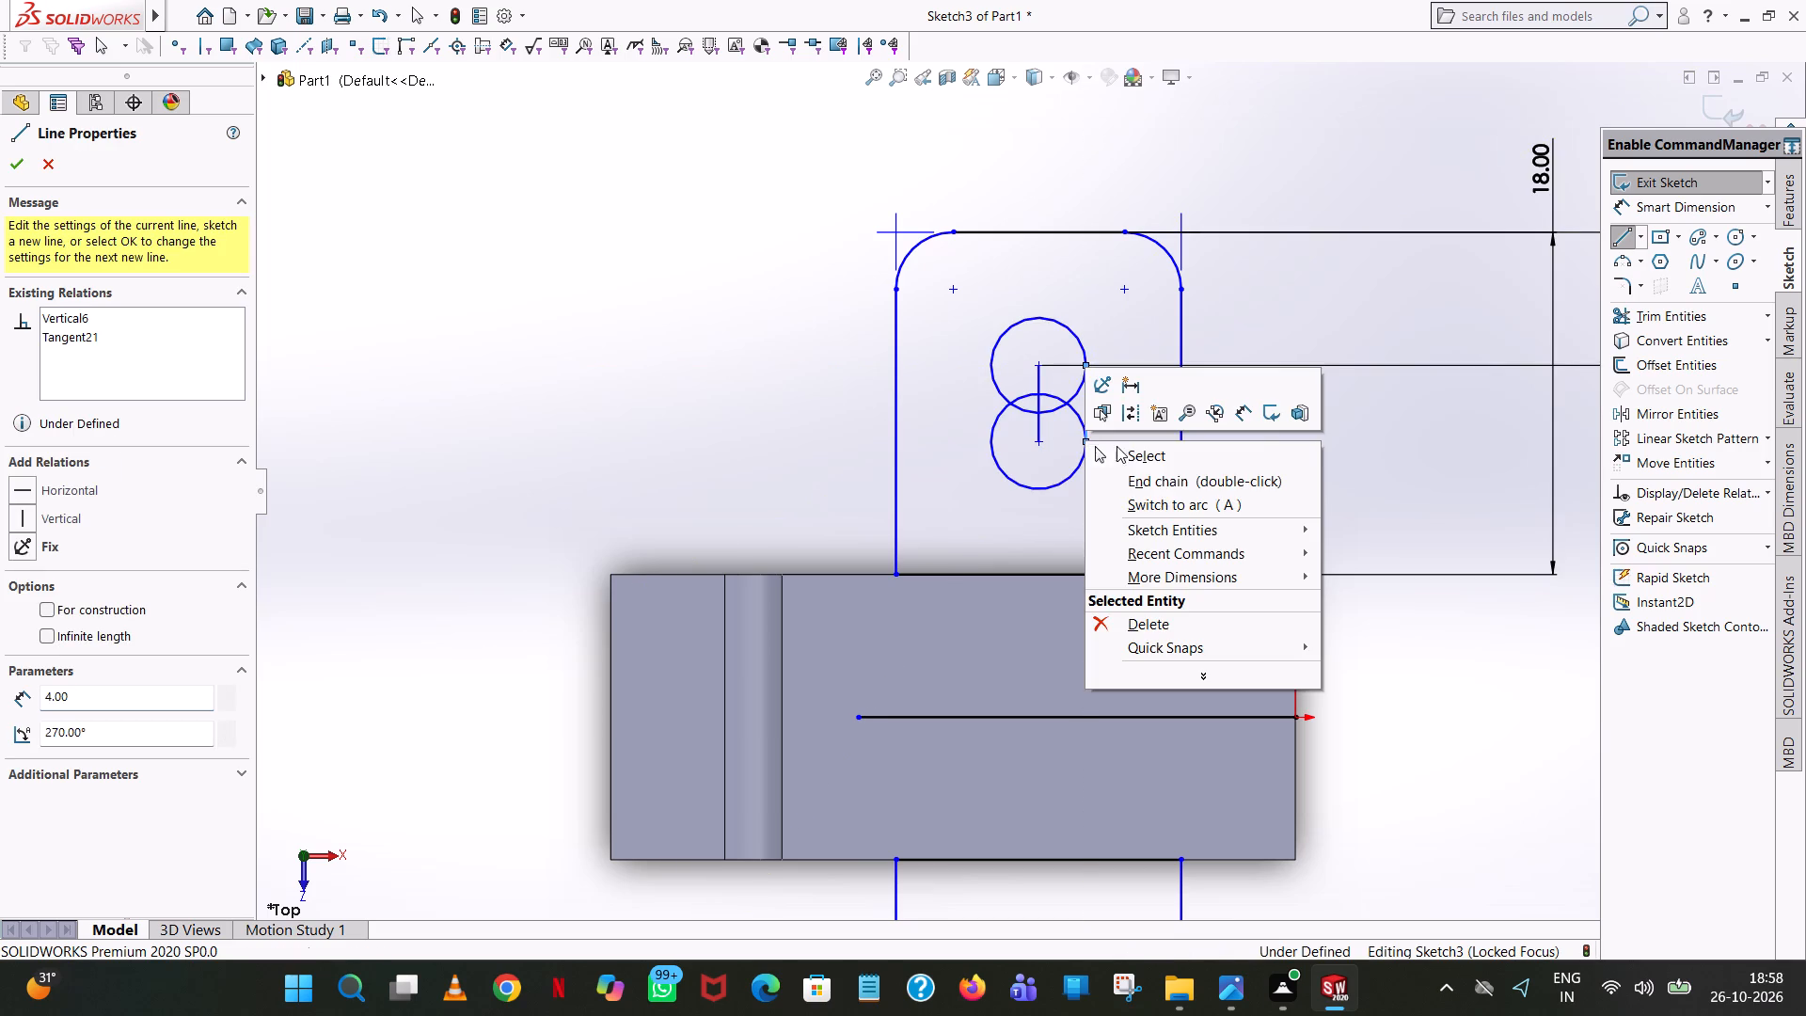
{"action": "left_click", "coordinate": [1138, 452]}
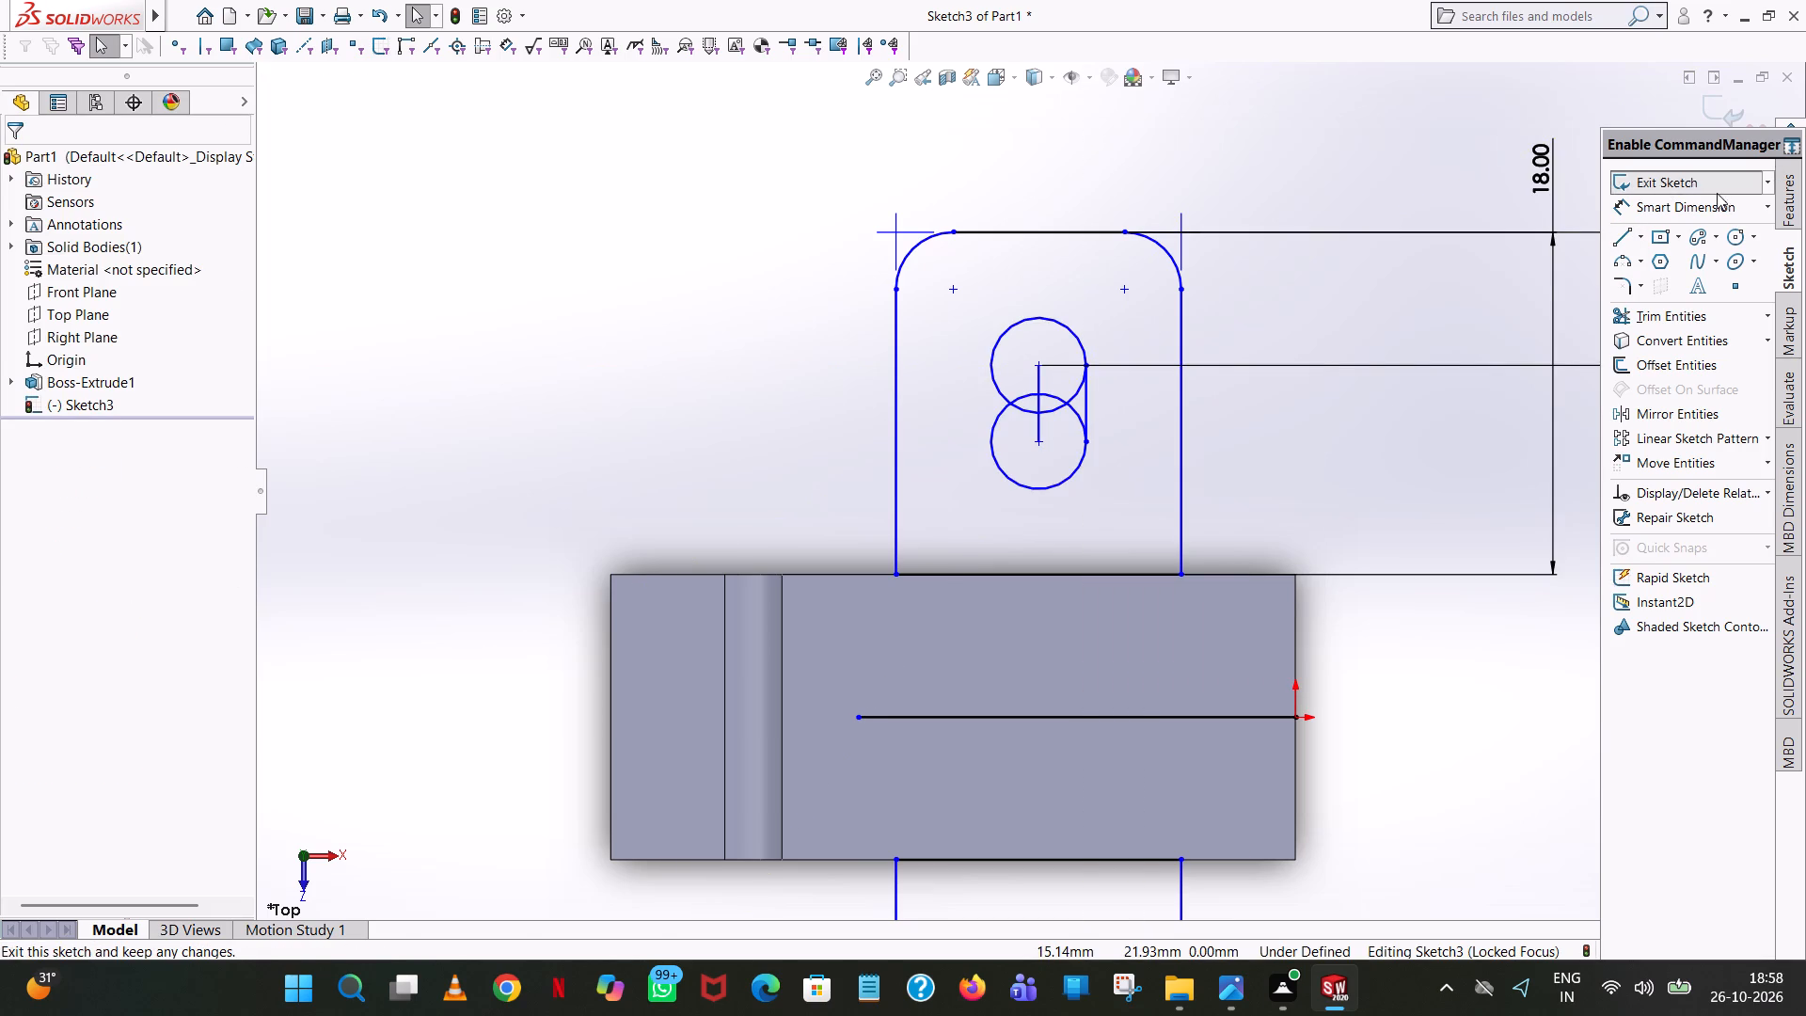
{"action": "left_click", "coordinate": [1619, 239]}
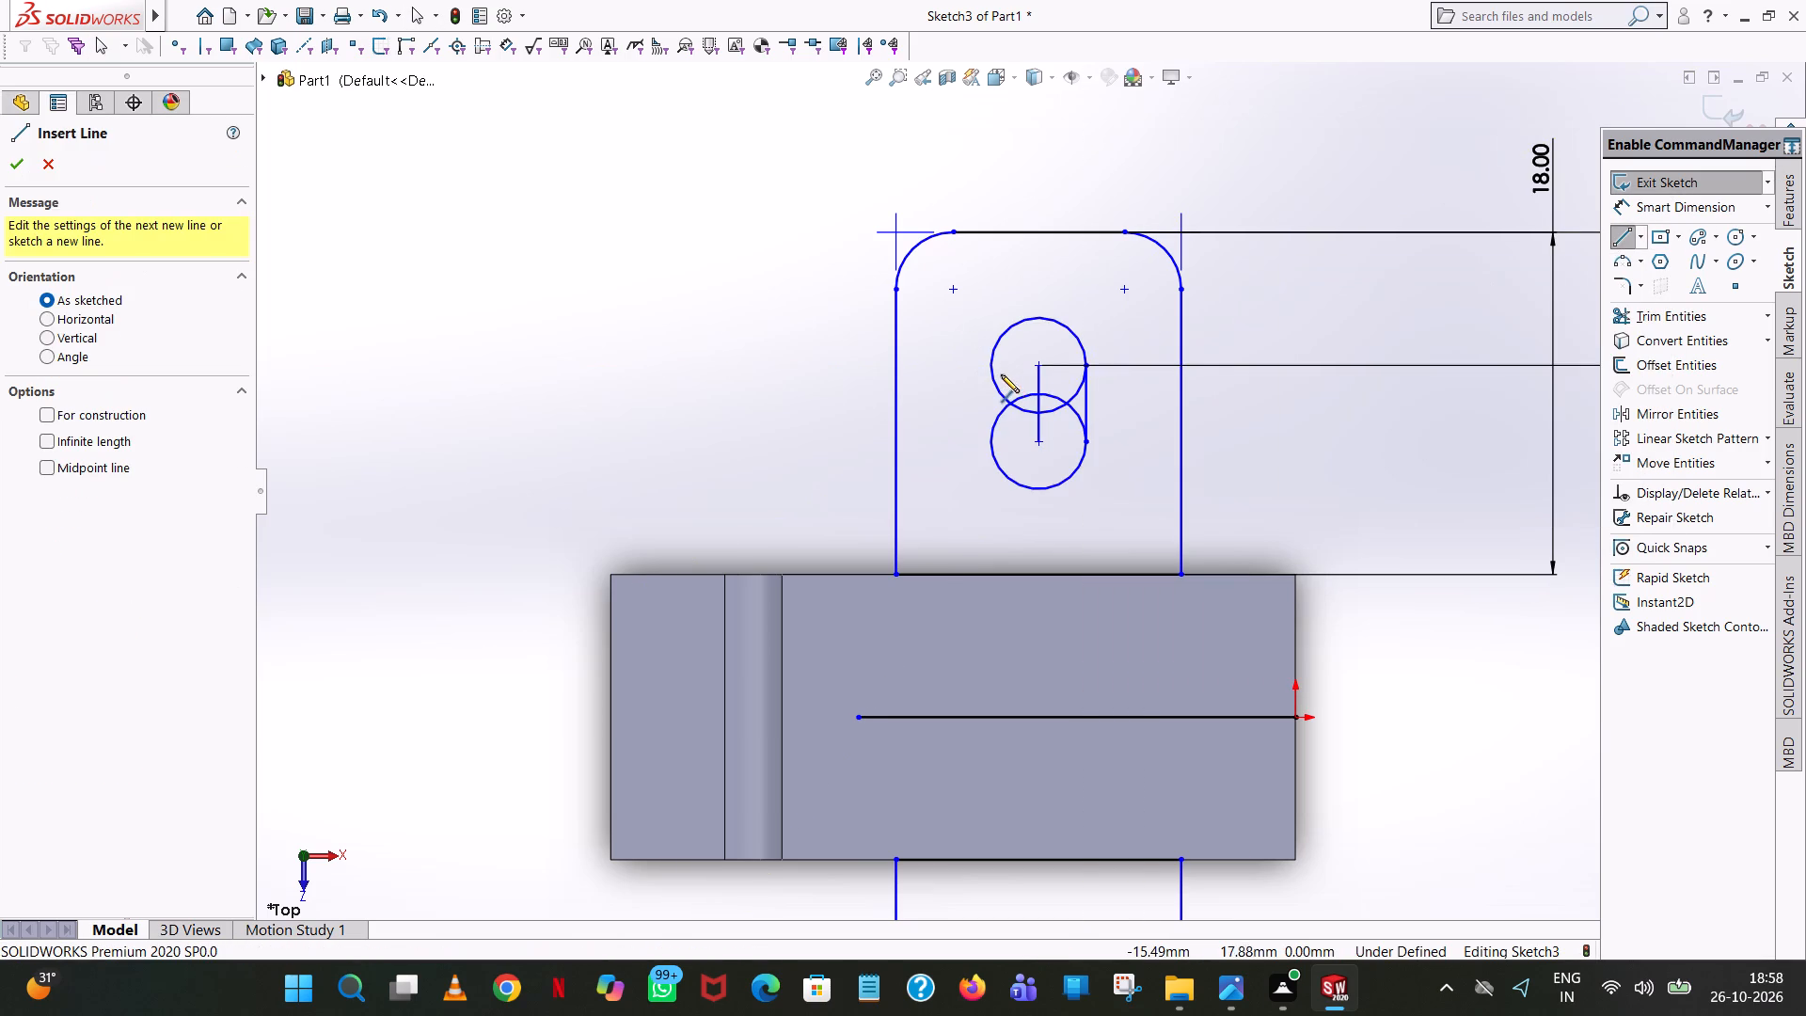
{"action": "left_click", "coordinate": [991, 364]}
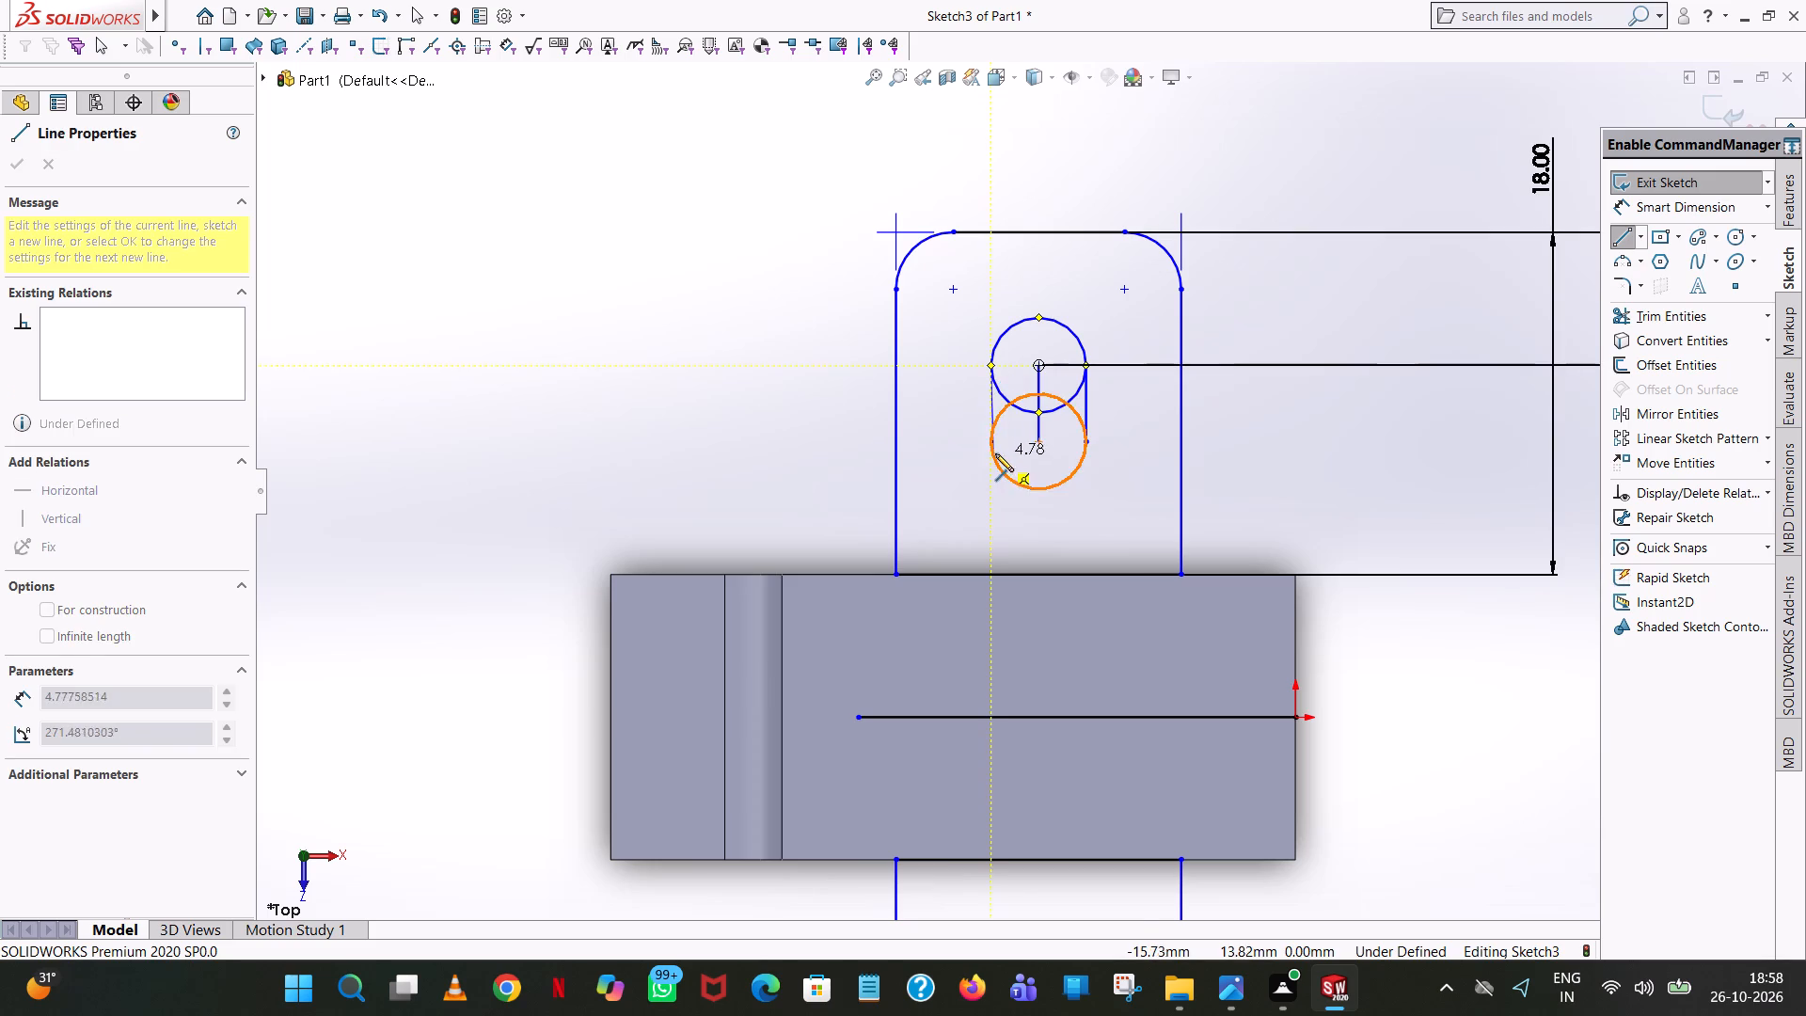
{"action": "left_click", "coordinate": [990, 440]}
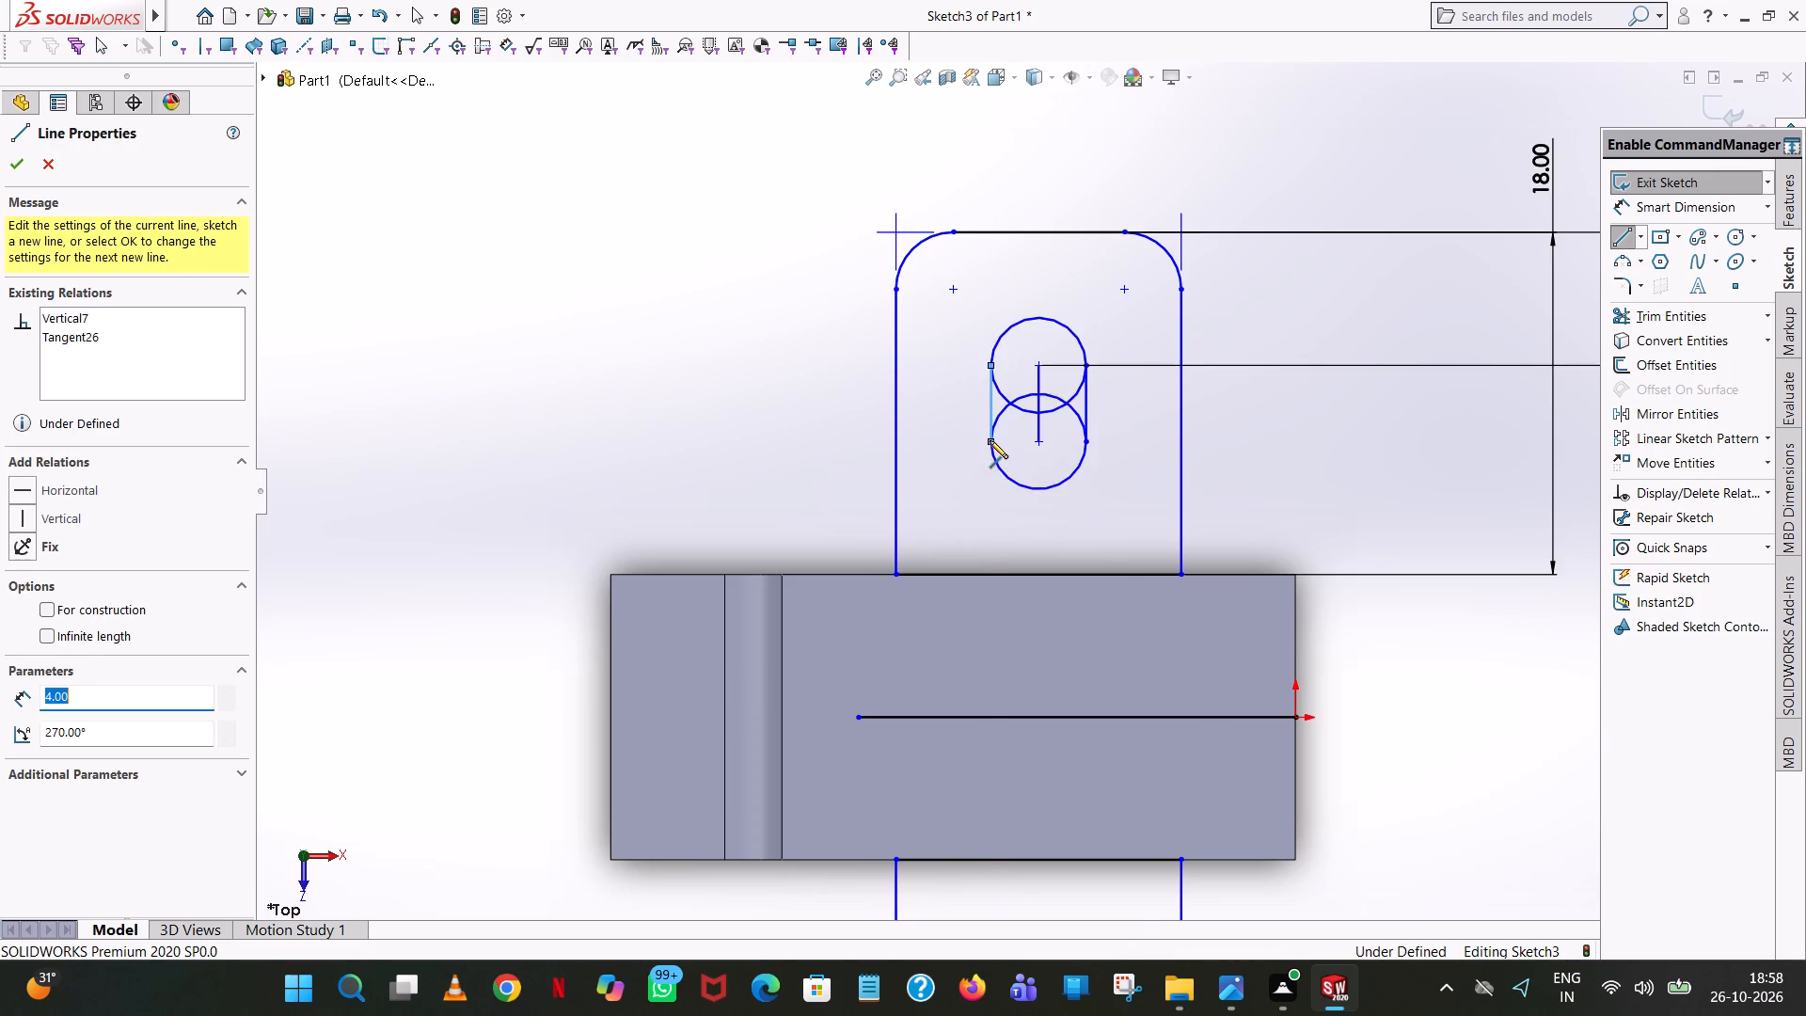
{"action": "right_click", "coordinate": [990, 440]}
{"action": "left_click", "coordinate": [1057, 447]}
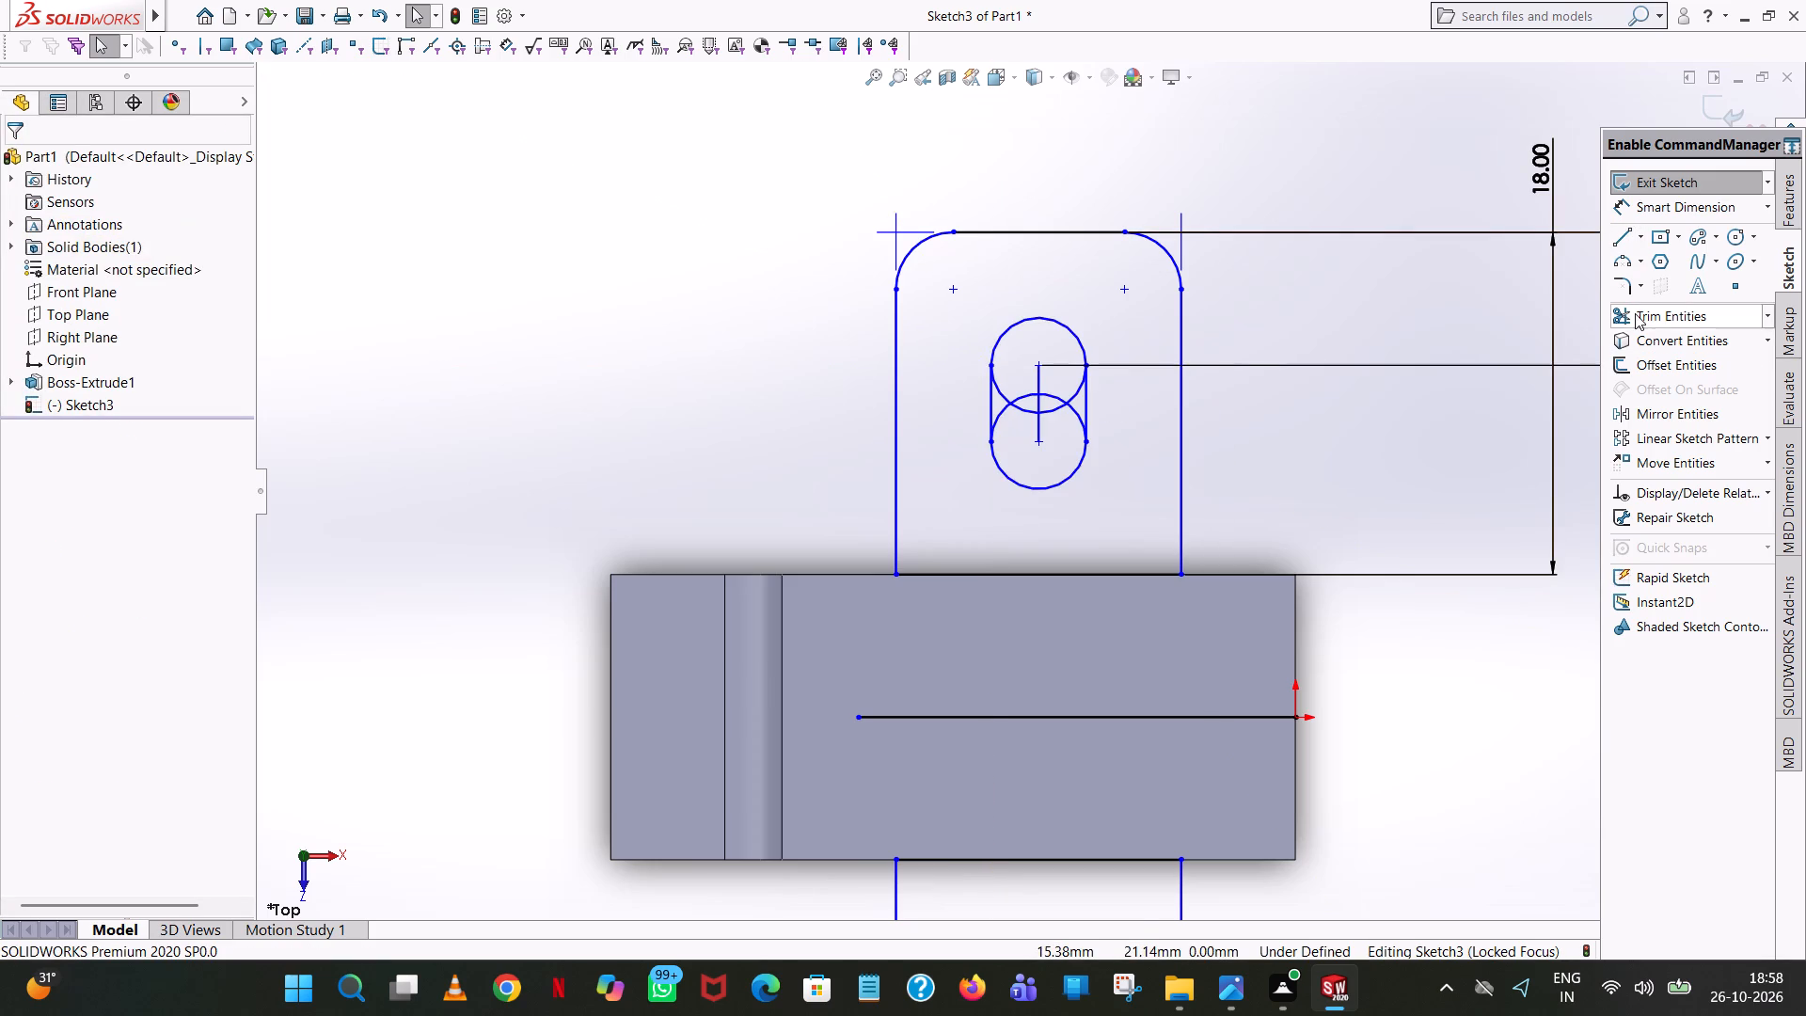
Trim the overlapping inner arcs and the centre line out of the rear tab's slot, leaving only its closed outline.
{"action": "left_click", "coordinate": [1635, 313]}
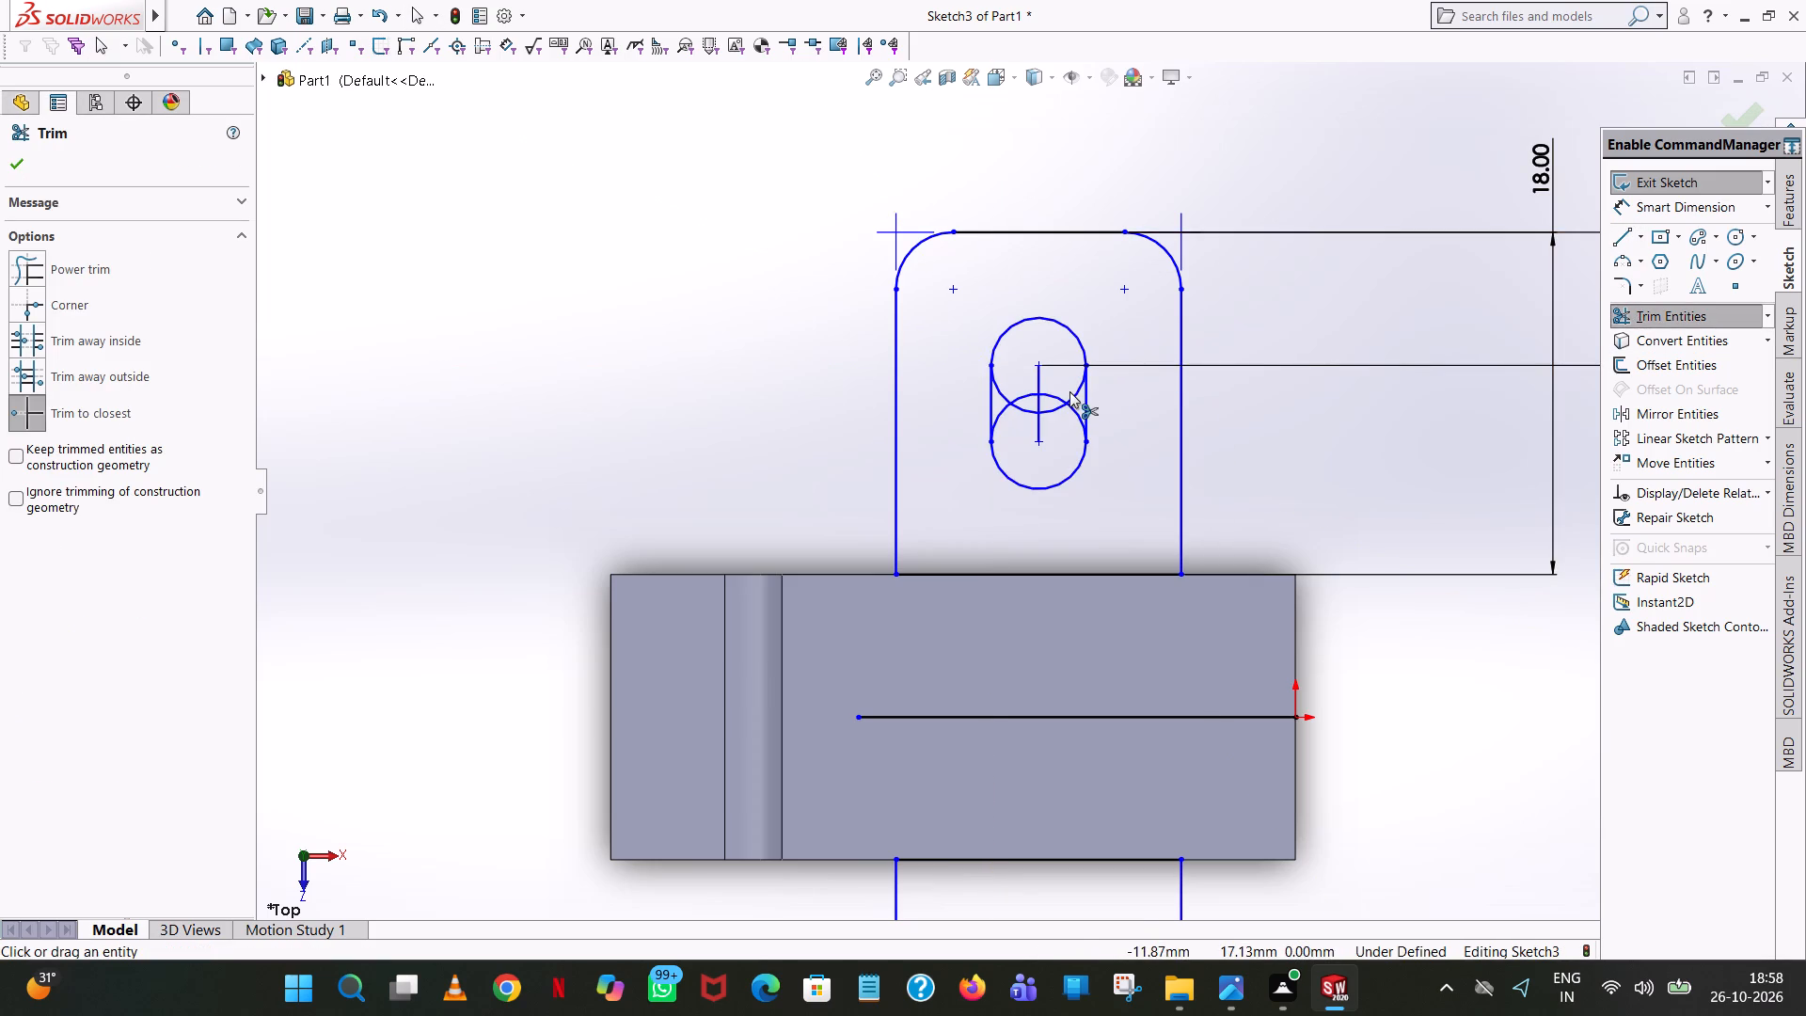
{"action": "left_click", "coordinate": [1075, 396]}
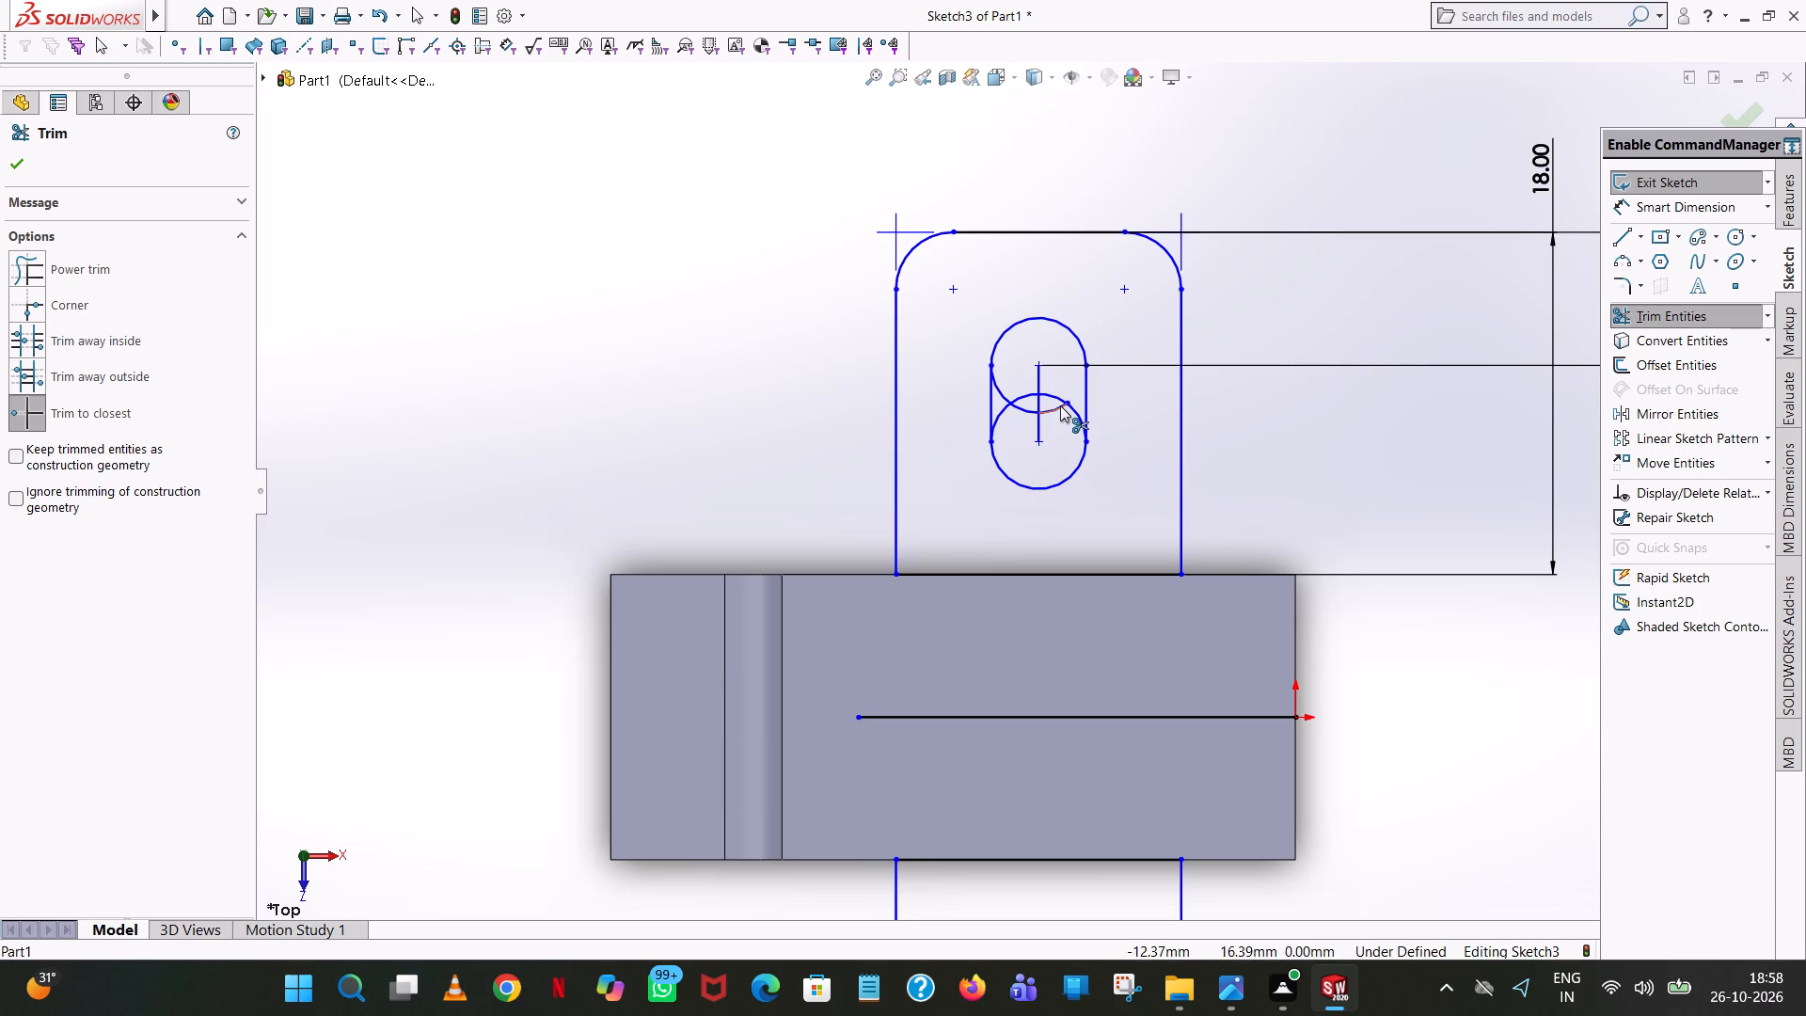
{"action": "left_click", "coordinate": [1060, 405]}
{"action": "left_click", "coordinate": [1062, 402]}
{"action": "left_click", "coordinate": [1025, 401]}
{"action": "left_click", "coordinate": [1028, 390]}
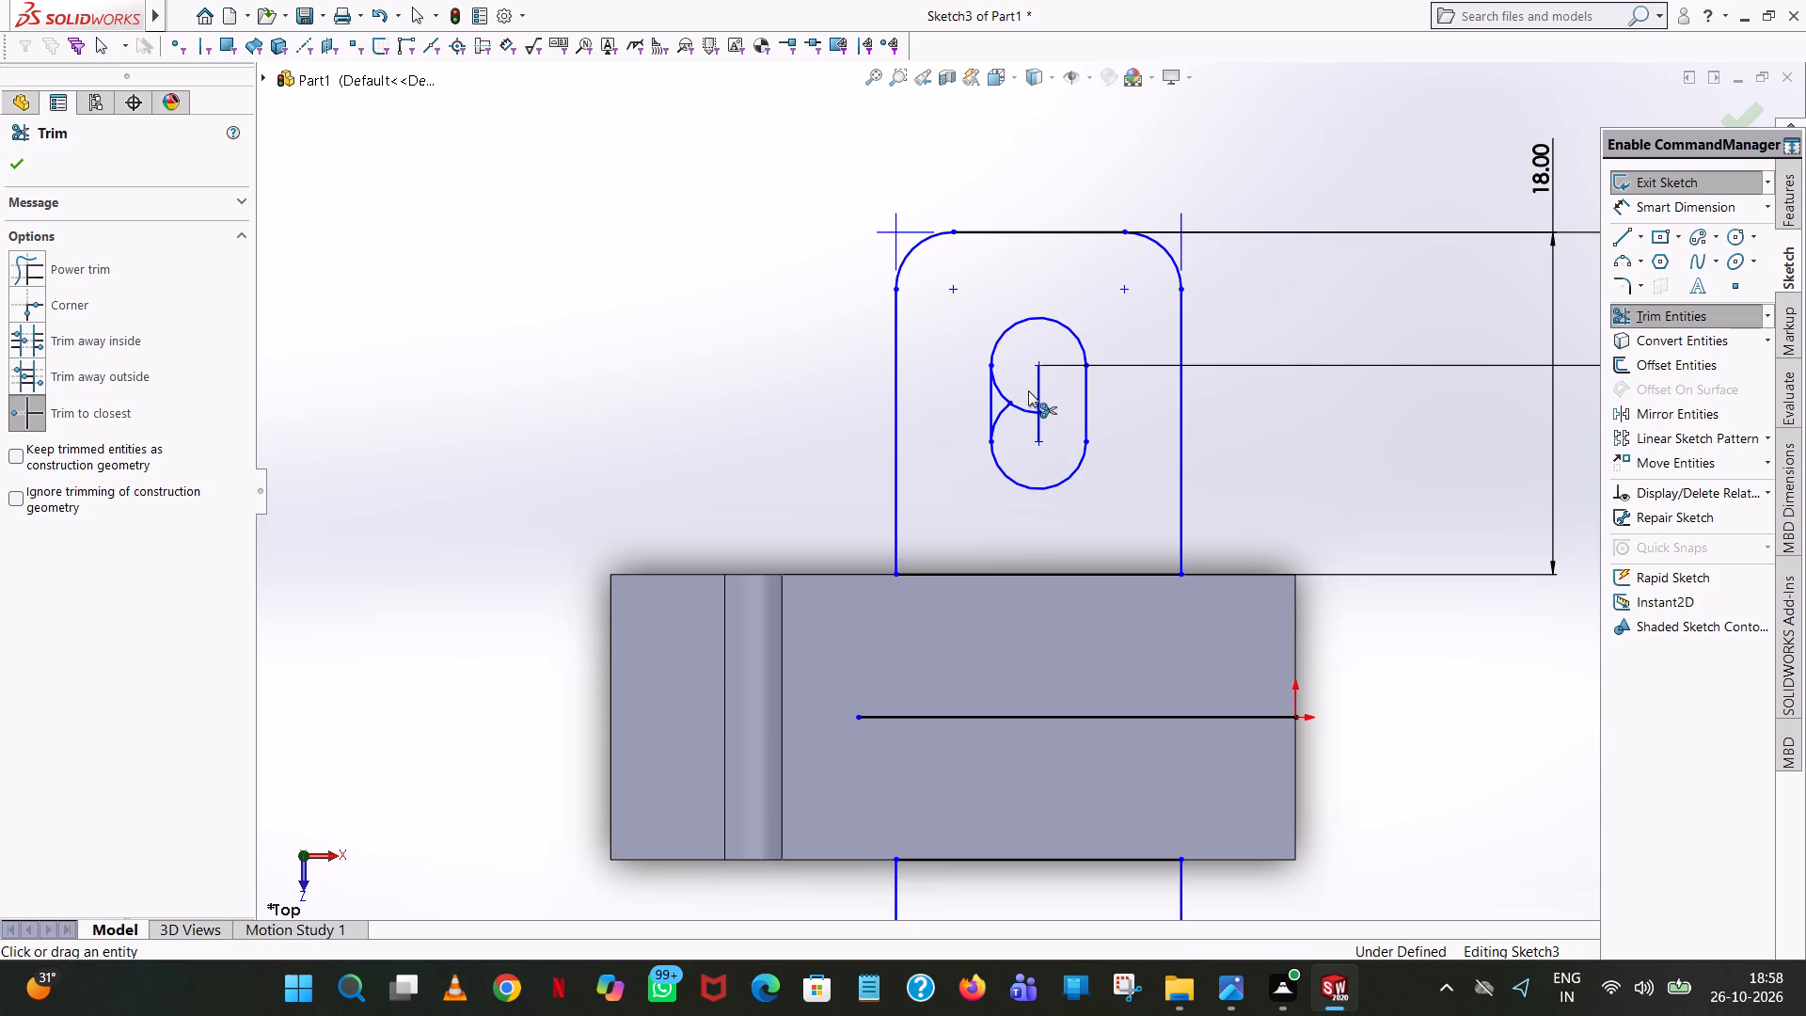
{"action": "left_click", "coordinate": [1024, 405]}
{"action": "left_click", "coordinate": [1022, 408]}
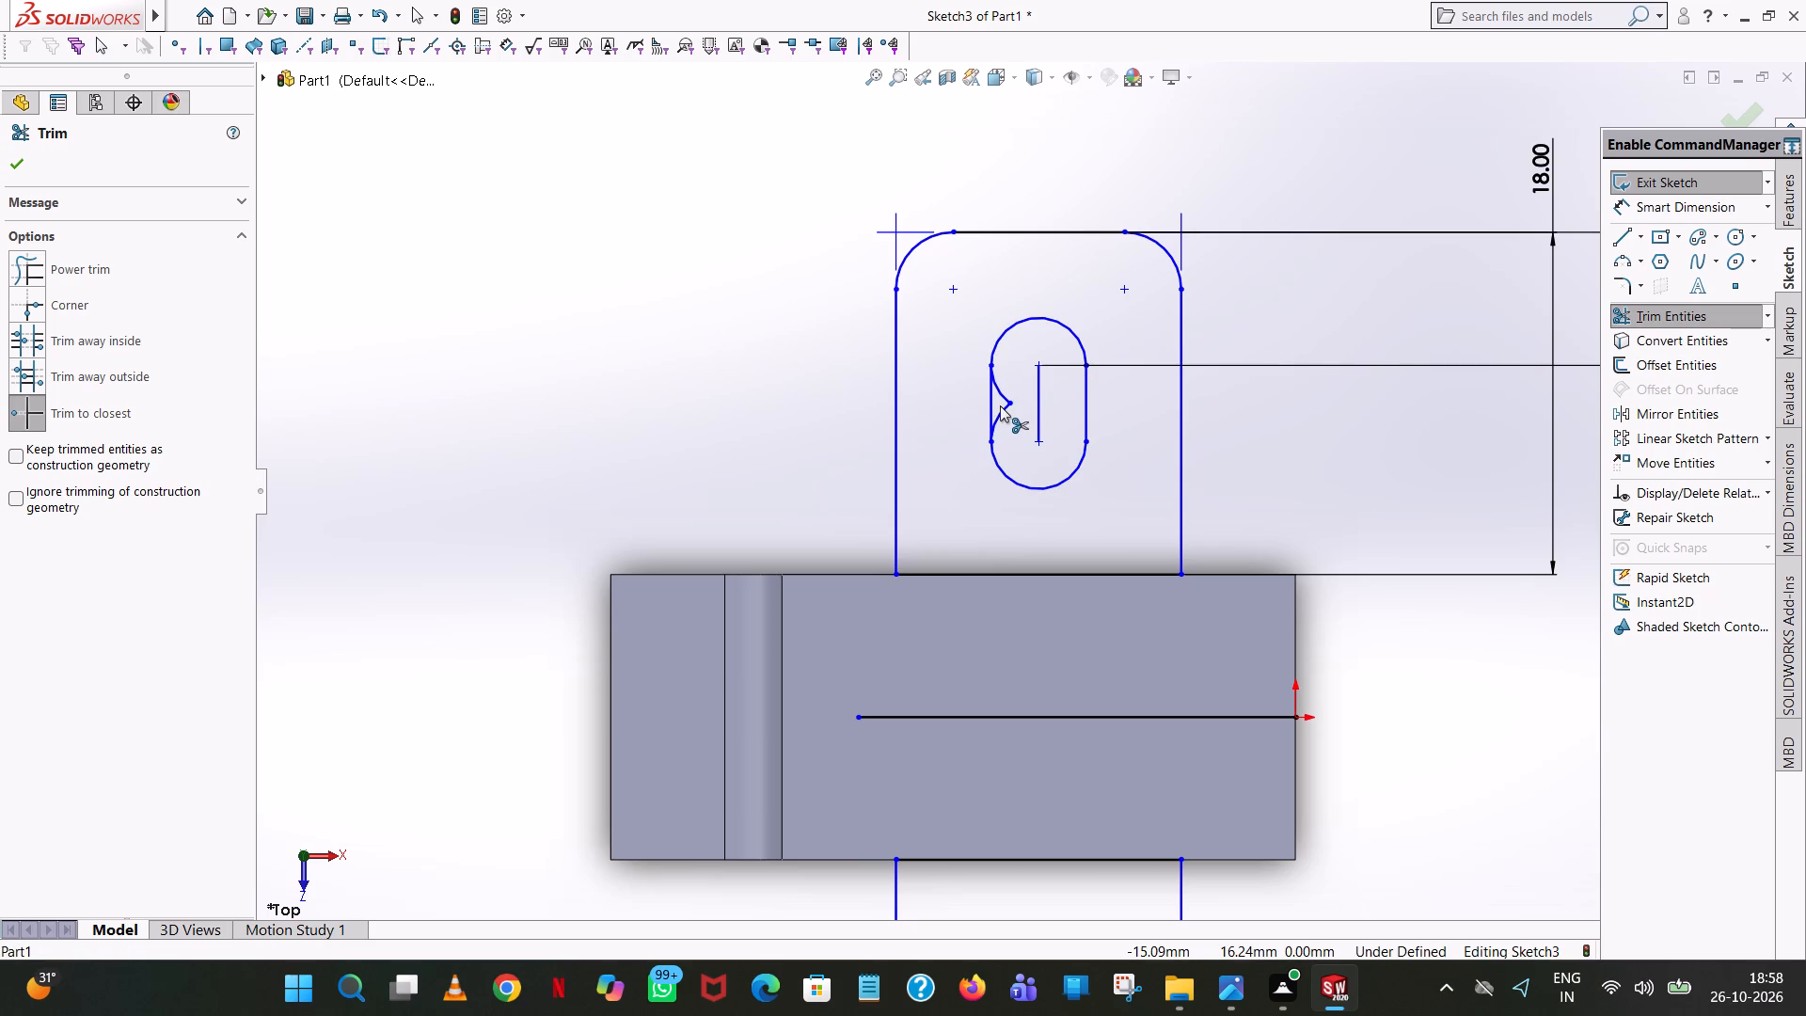
{"action": "left_click", "coordinate": [1006, 402]}
{"action": "left_click", "coordinate": [1008, 409]}
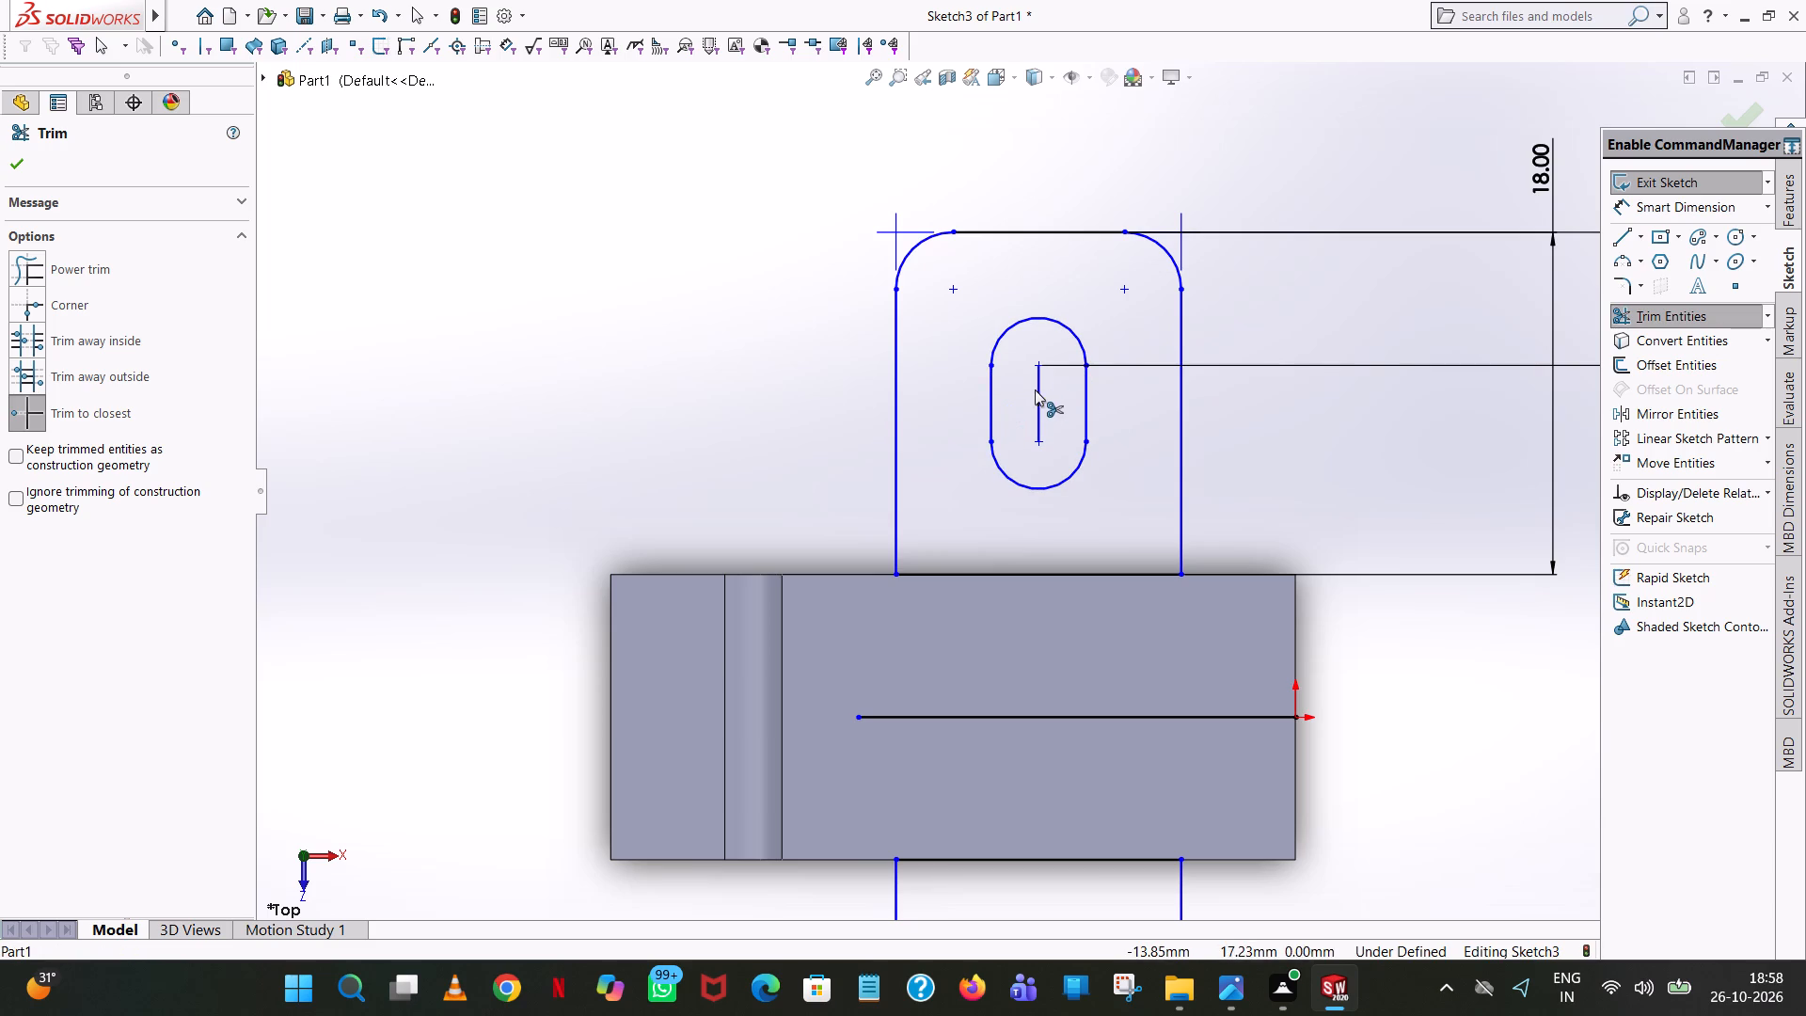
{"action": "left_click", "coordinate": [1044, 387]}
{"action": "left_click", "coordinate": [21, 161]}
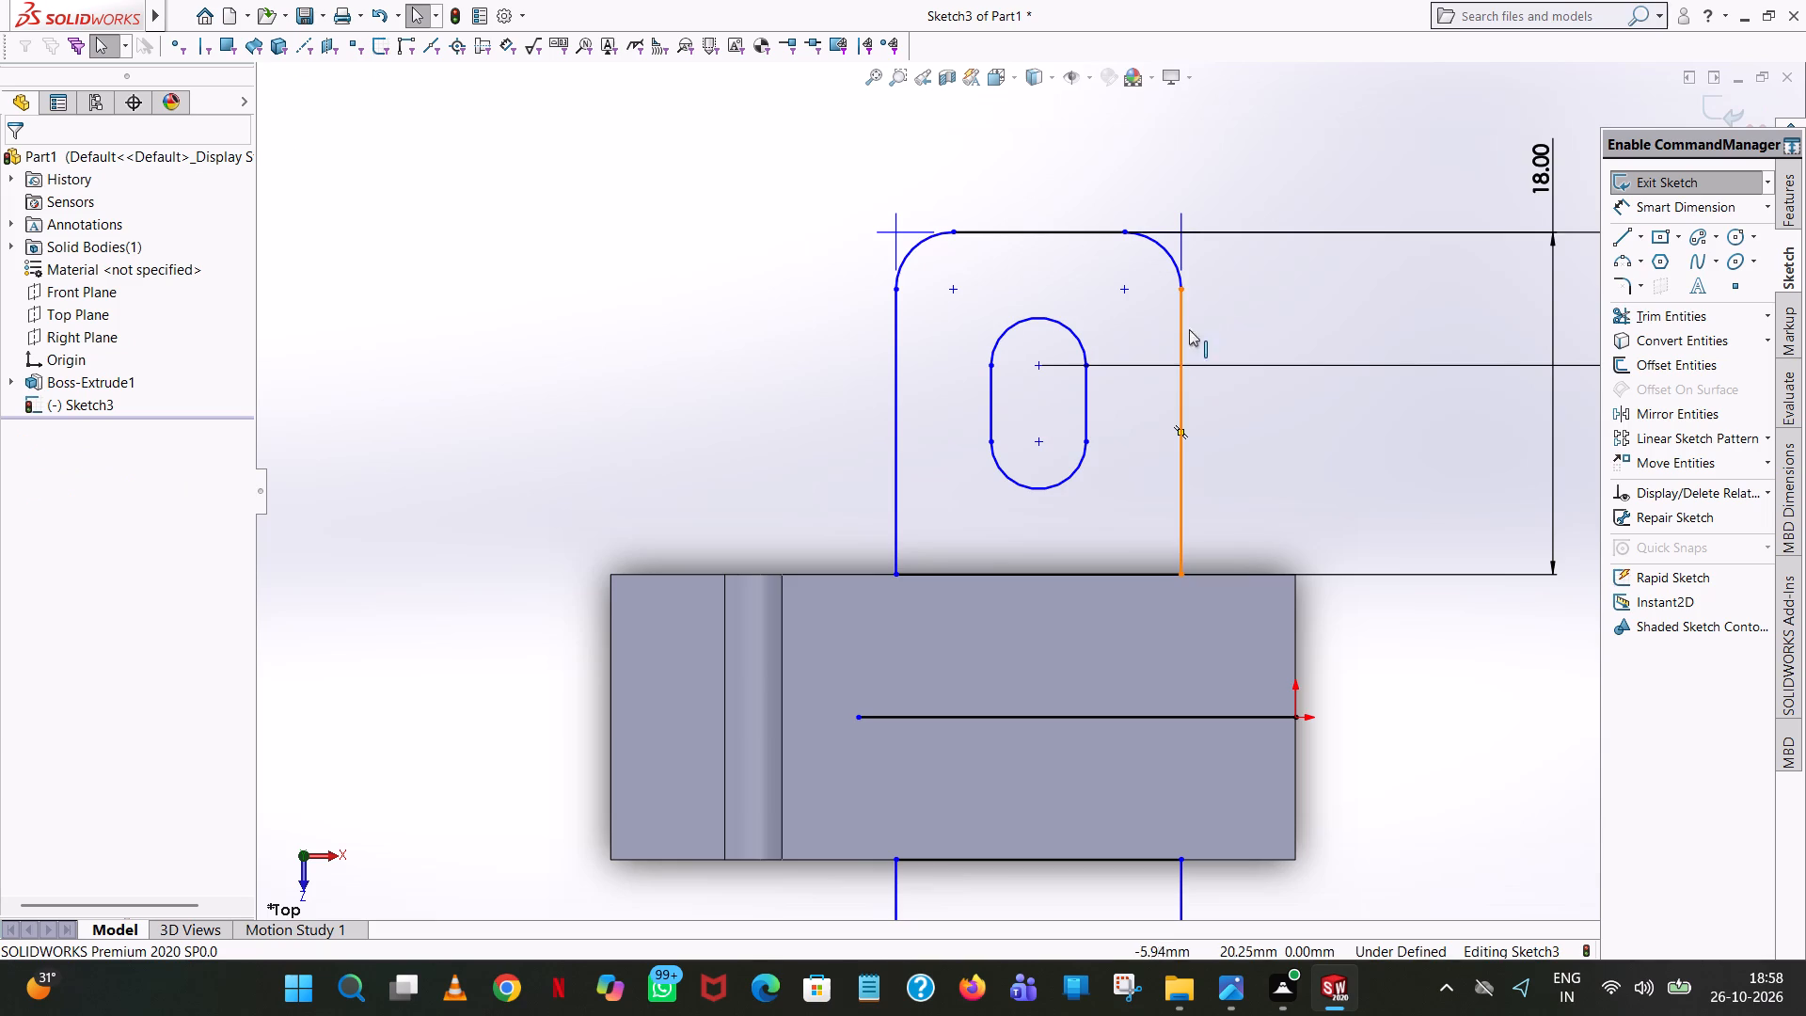
Mirror the slot's two arcs and two side lines onto the front tab about the block's centre line, keeping the original.
{"action": "scroll", "coordinate": [1101, 430], "scroll_direction": "up", "scroll_amount": 5}
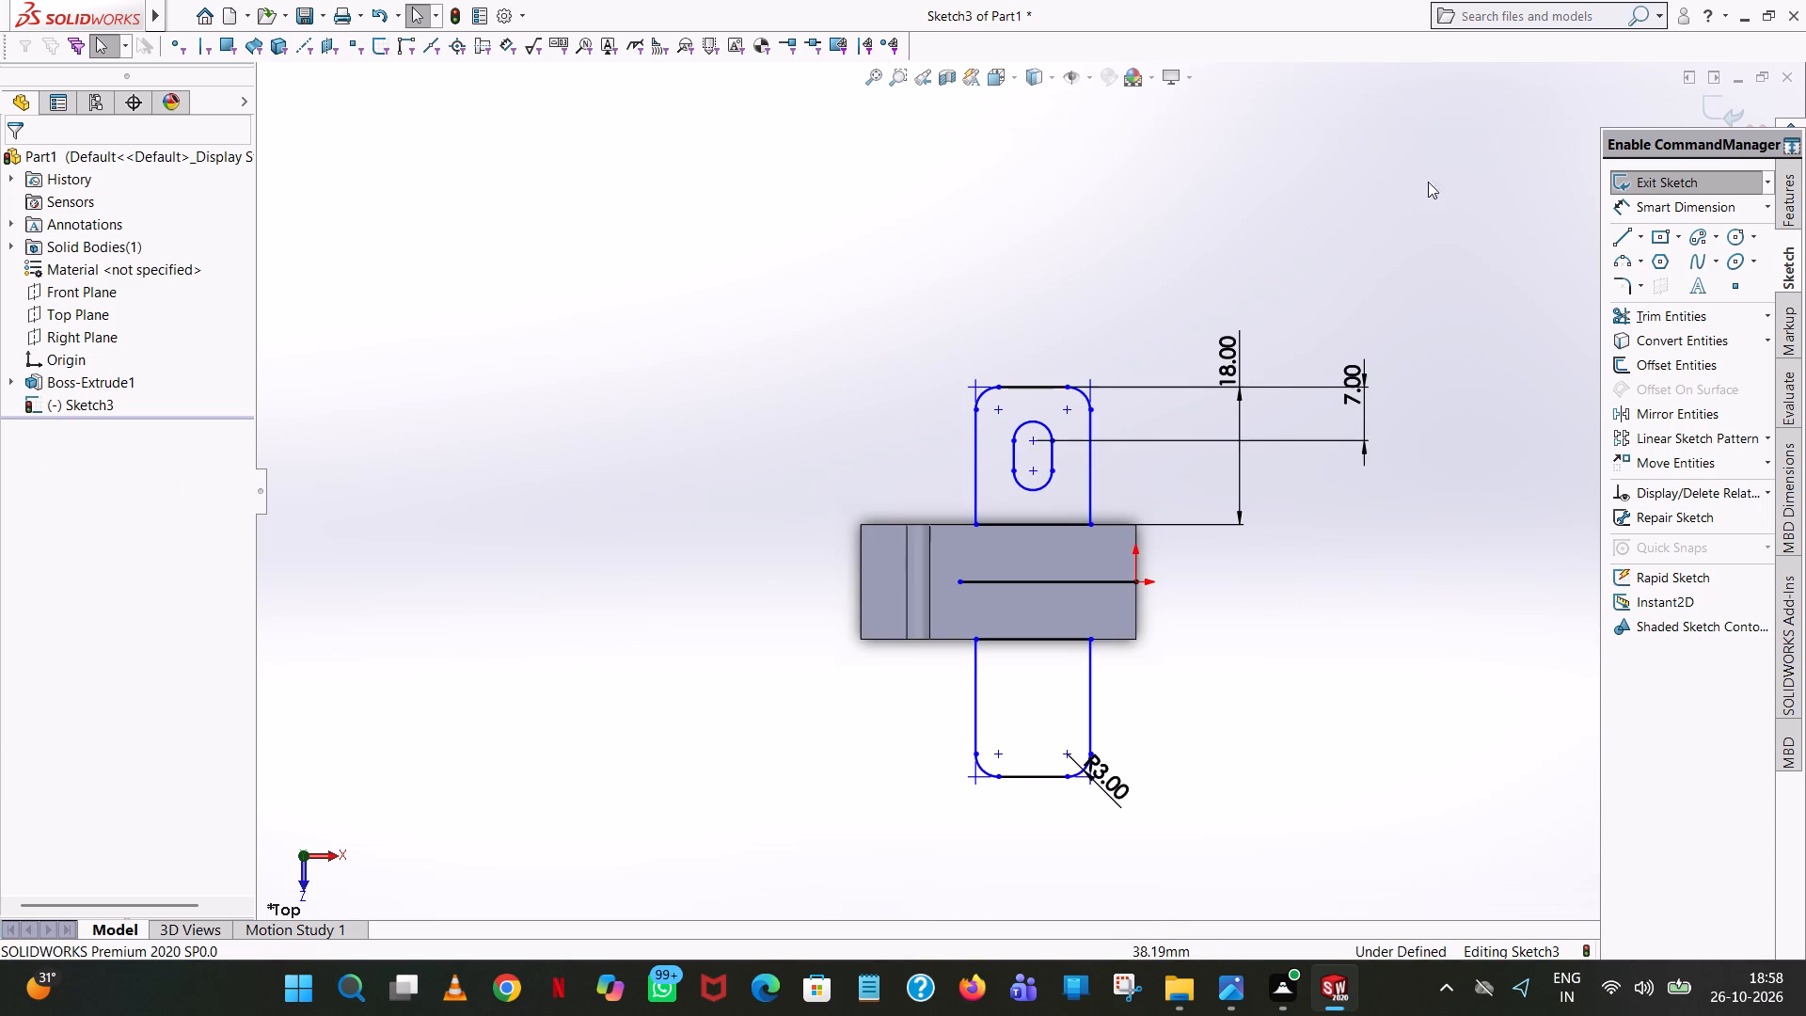
{"action": "left_click", "coordinate": [1643, 405]}
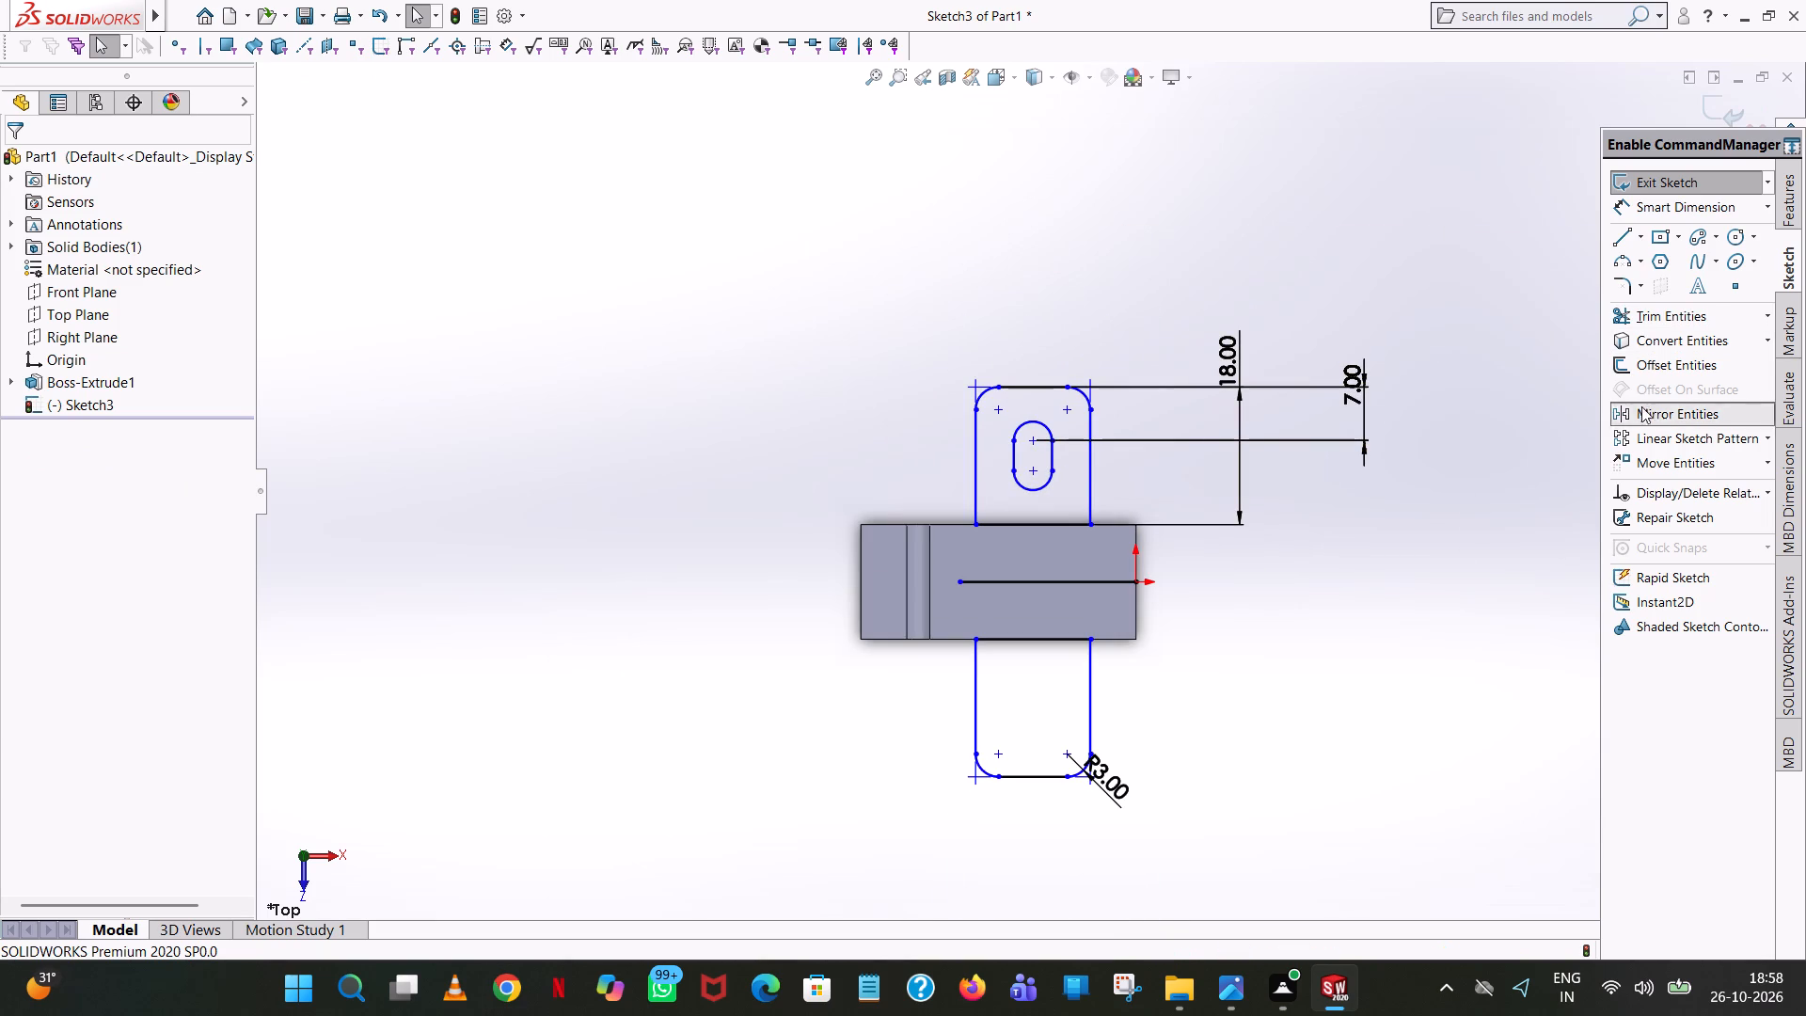
{"action": "left_click", "coordinate": [1029, 418]}
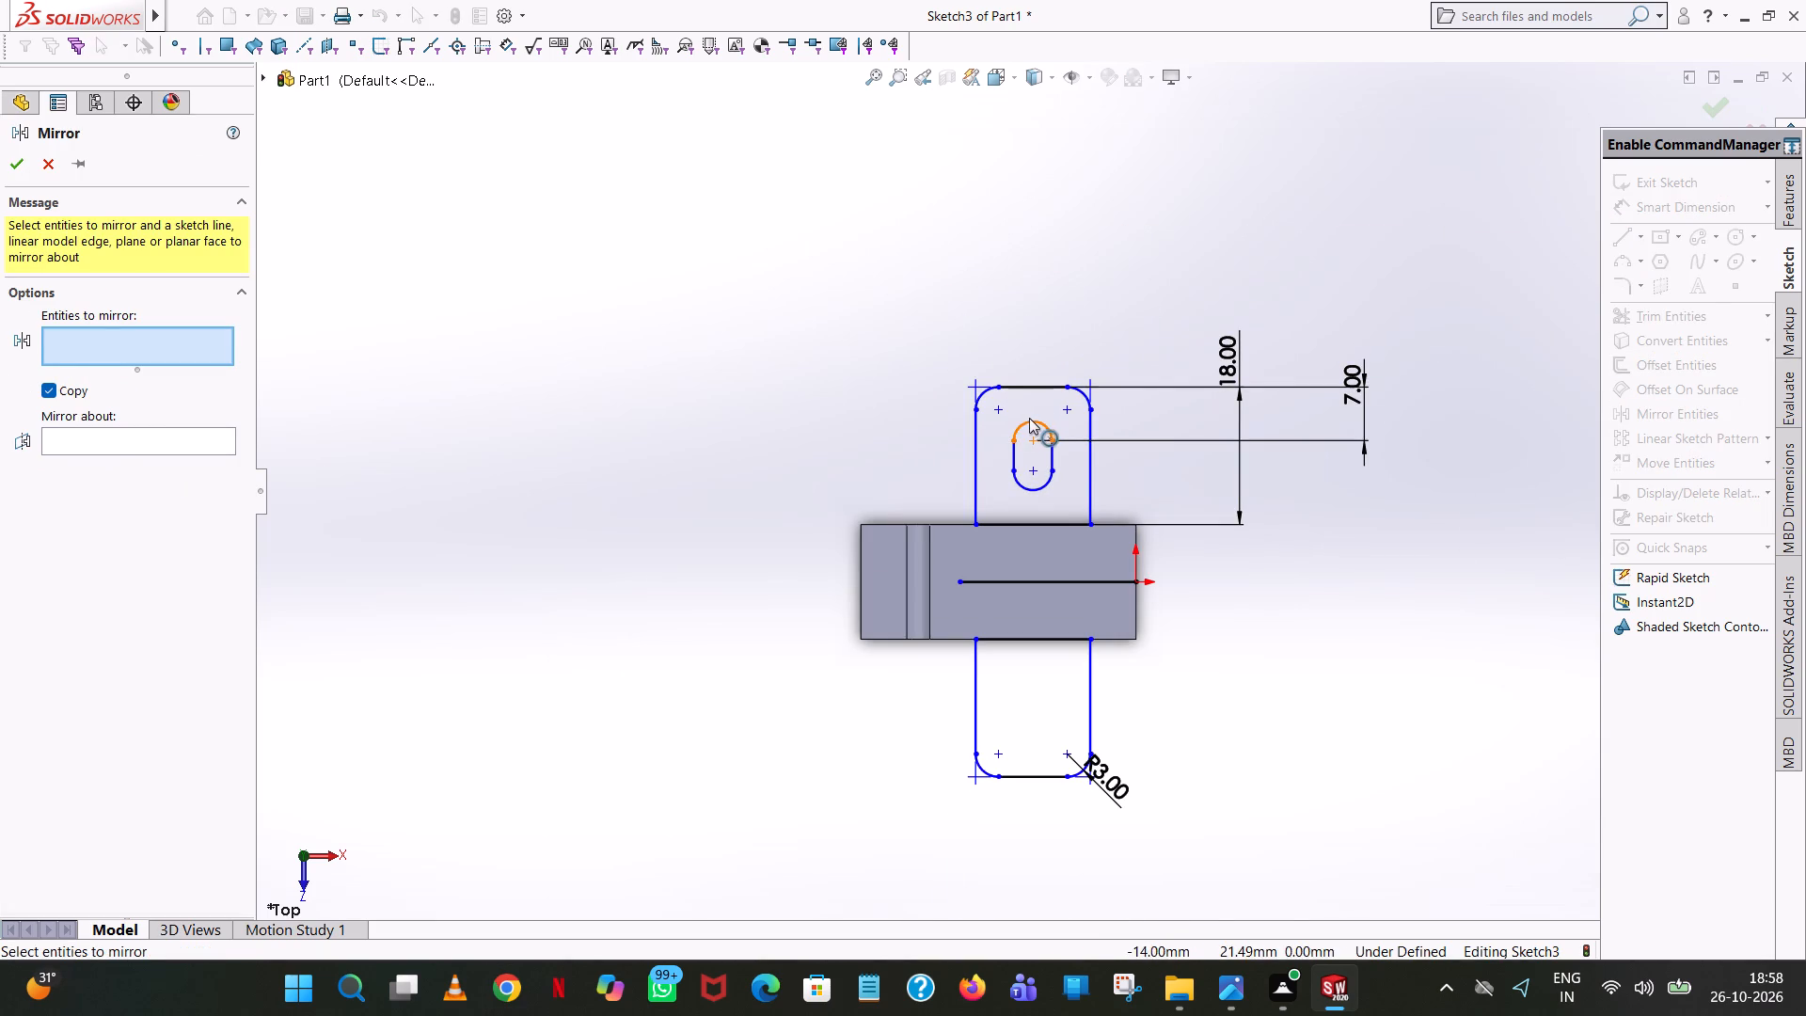
{"action": "left_click", "coordinate": [1012, 453]}
{"action": "left_click", "coordinate": [1034, 490]}
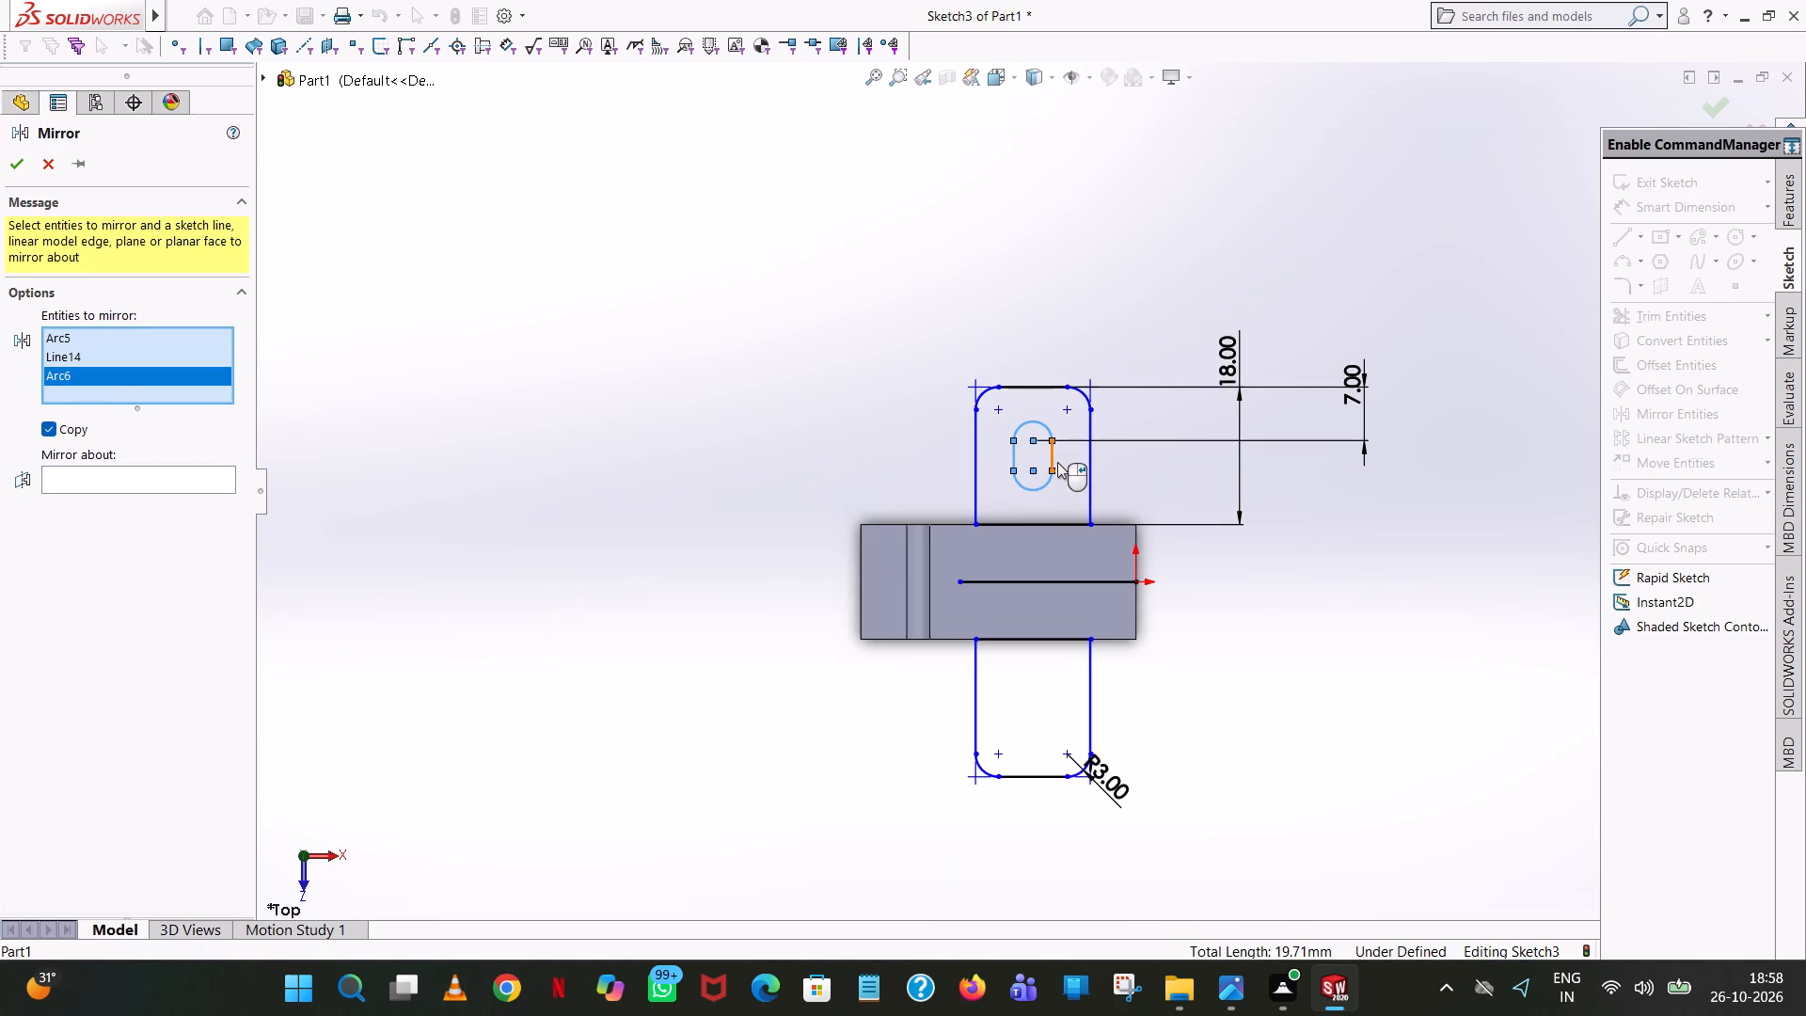
{"action": "left_click", "coordinate": [1057, 461]}
{"action": "left_click", "coordinate": [206, 515]}
{"action": "left_click", "coordinate": [200, 497]}
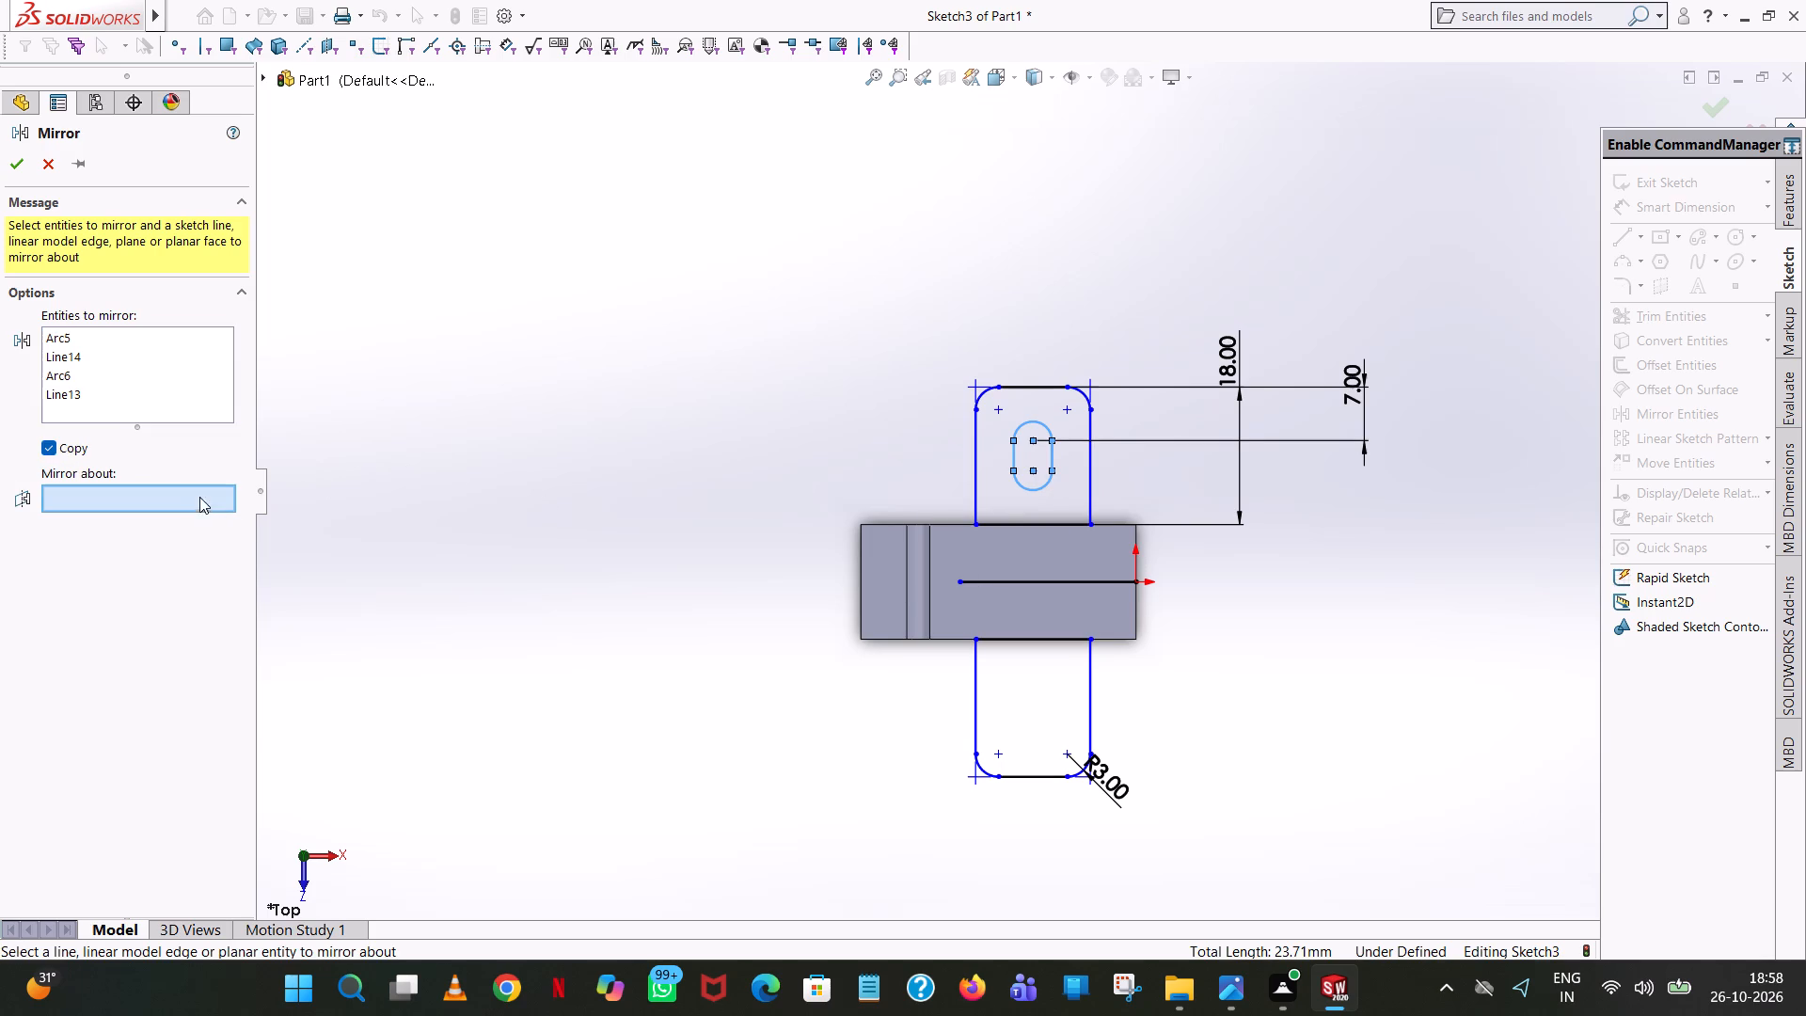
{"action": "left_click", "coordinate": [1029, 580]}
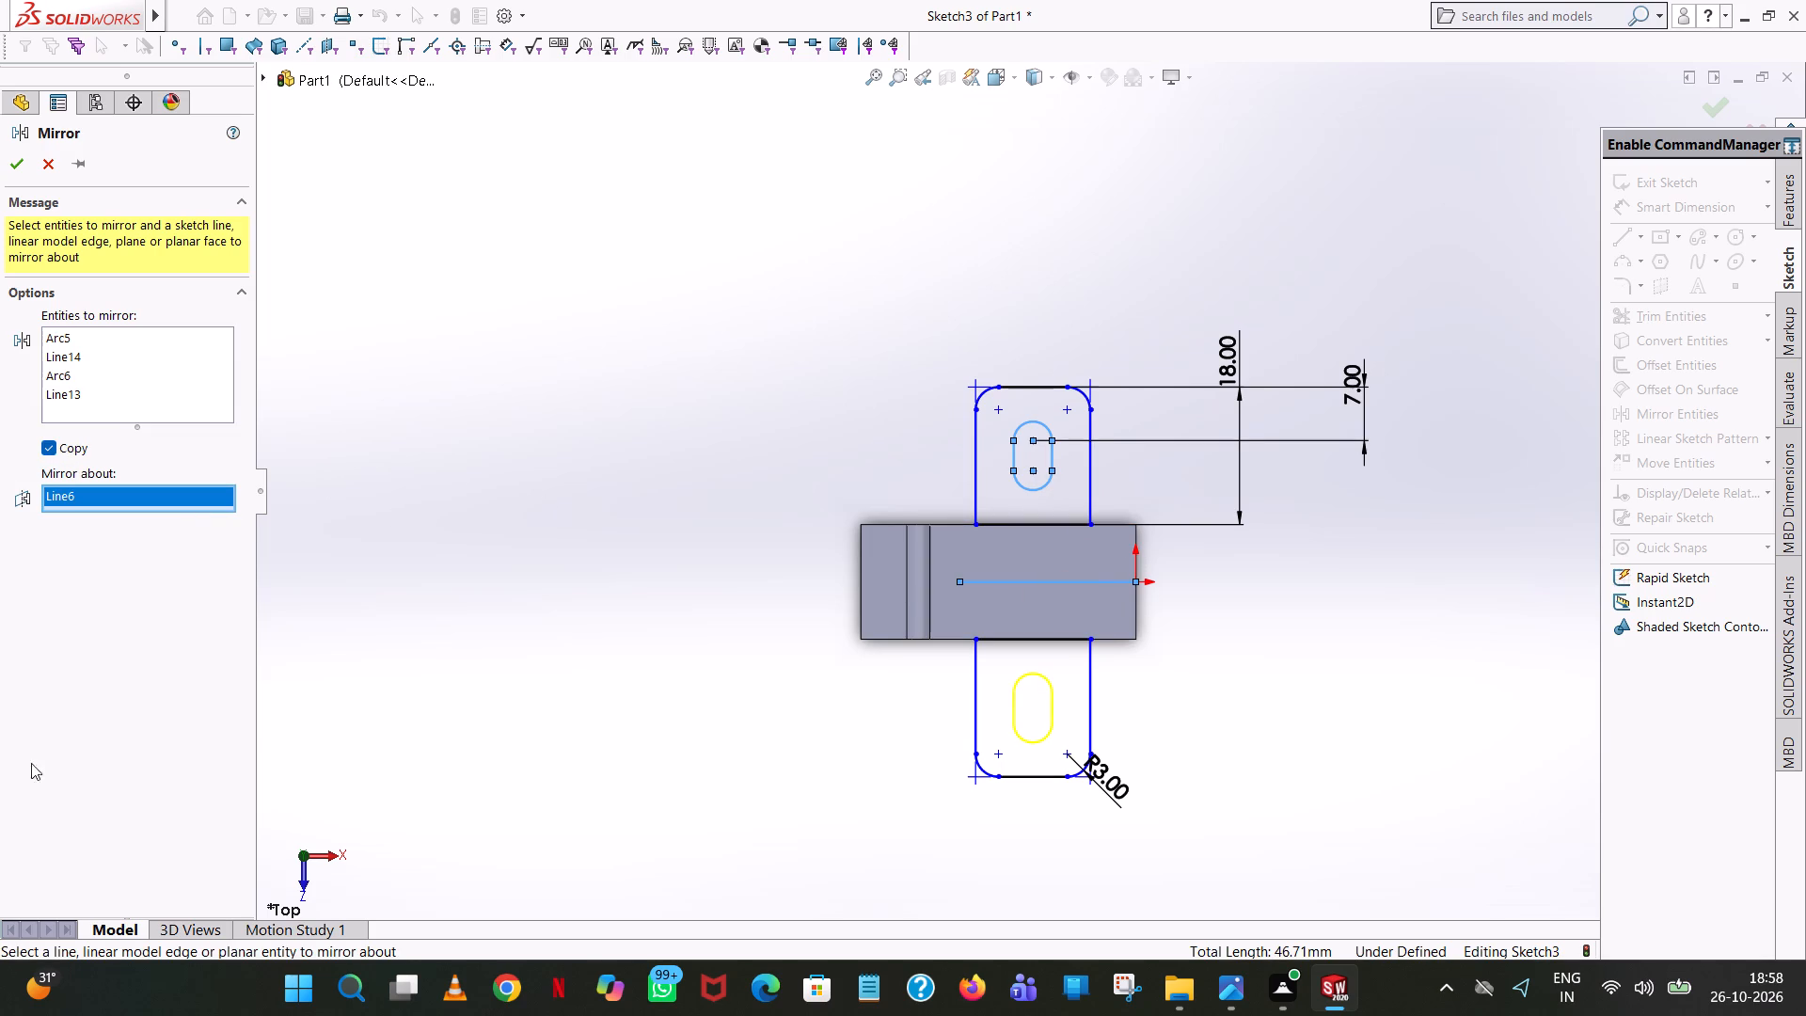
{"action": "left_click", "coordinate": [24, 158]}
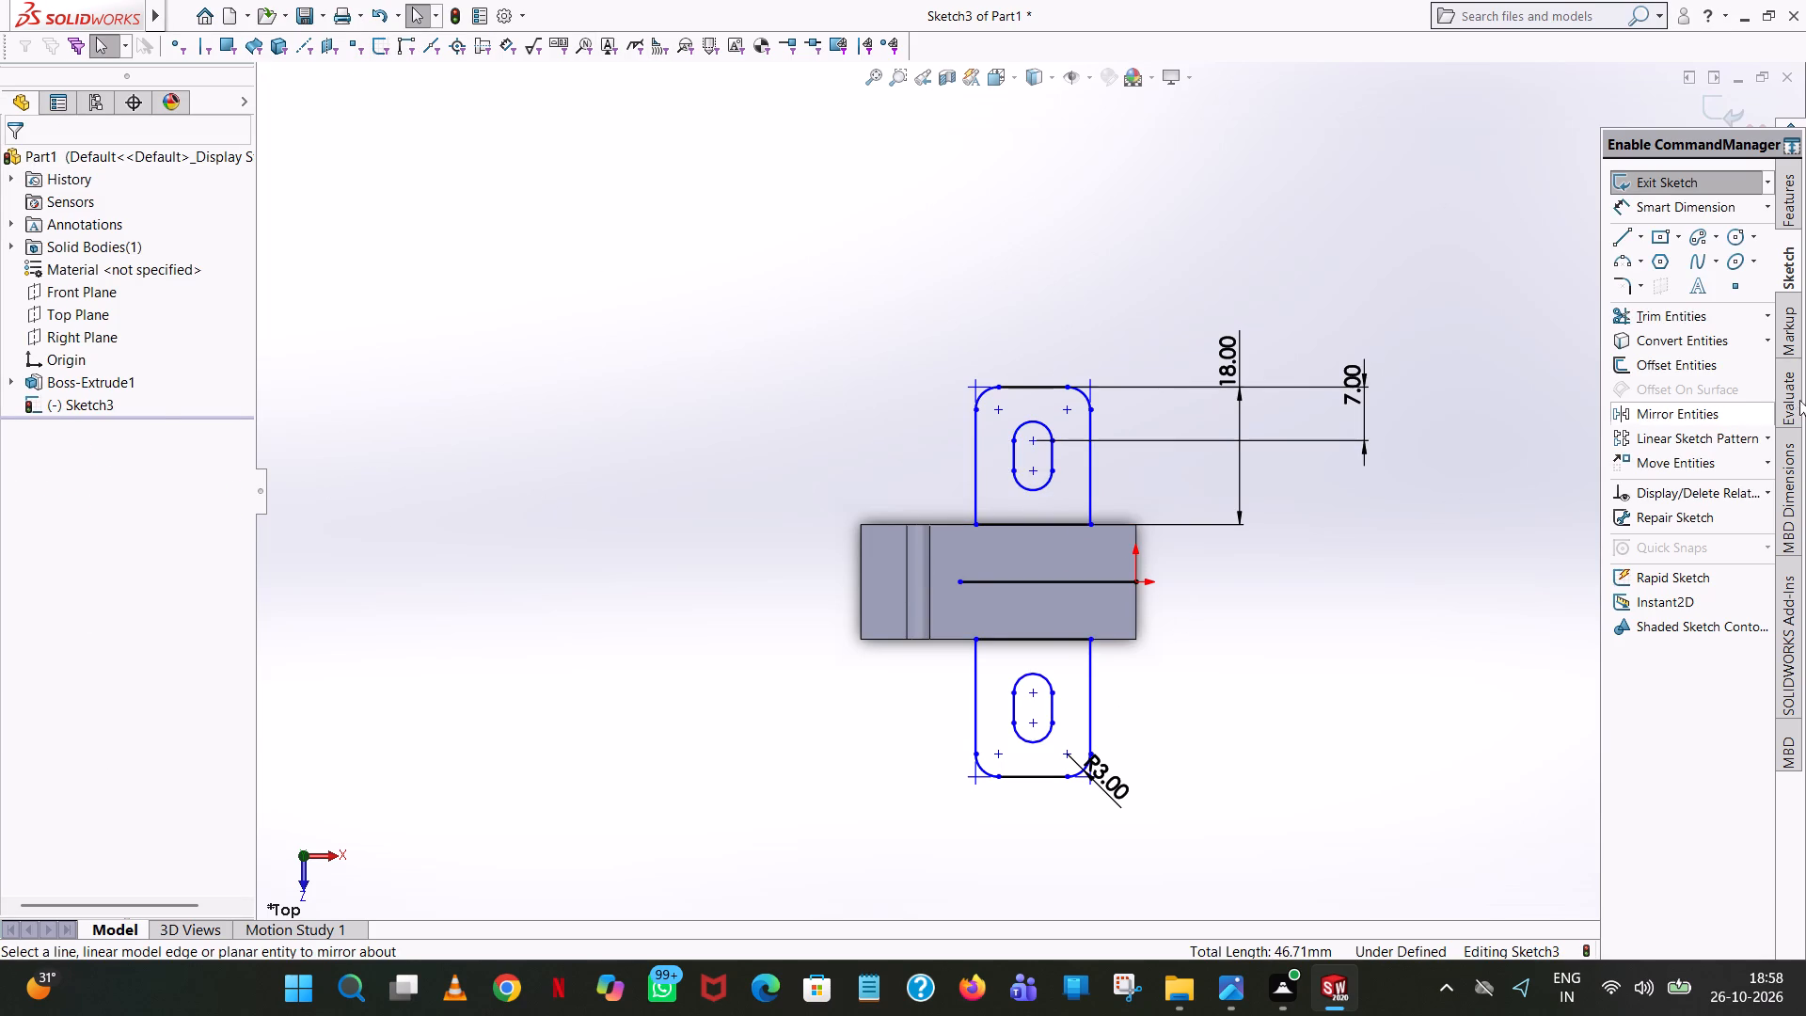
Trim away the horizontal mirror line running through the middle of the block.
{"action": "left_click", "coordinate": [1711, 320]}
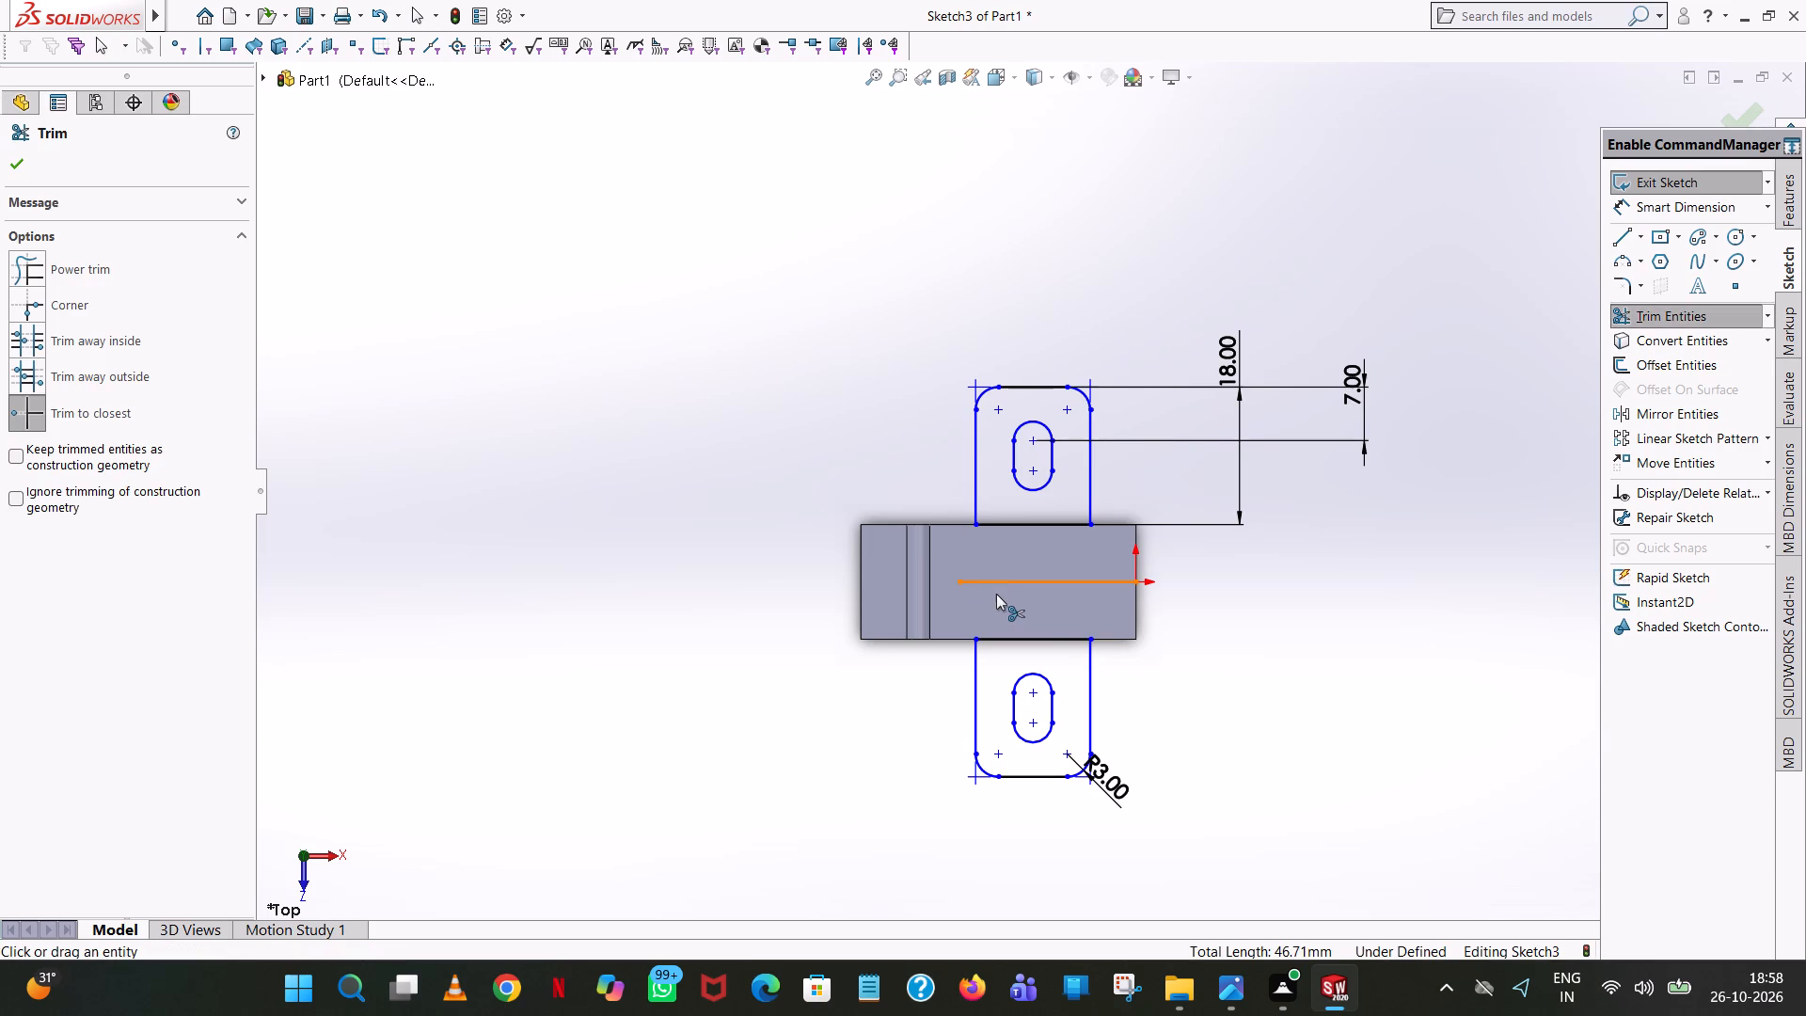
{"action": "left_click", "coordinate": [1010, 584]}
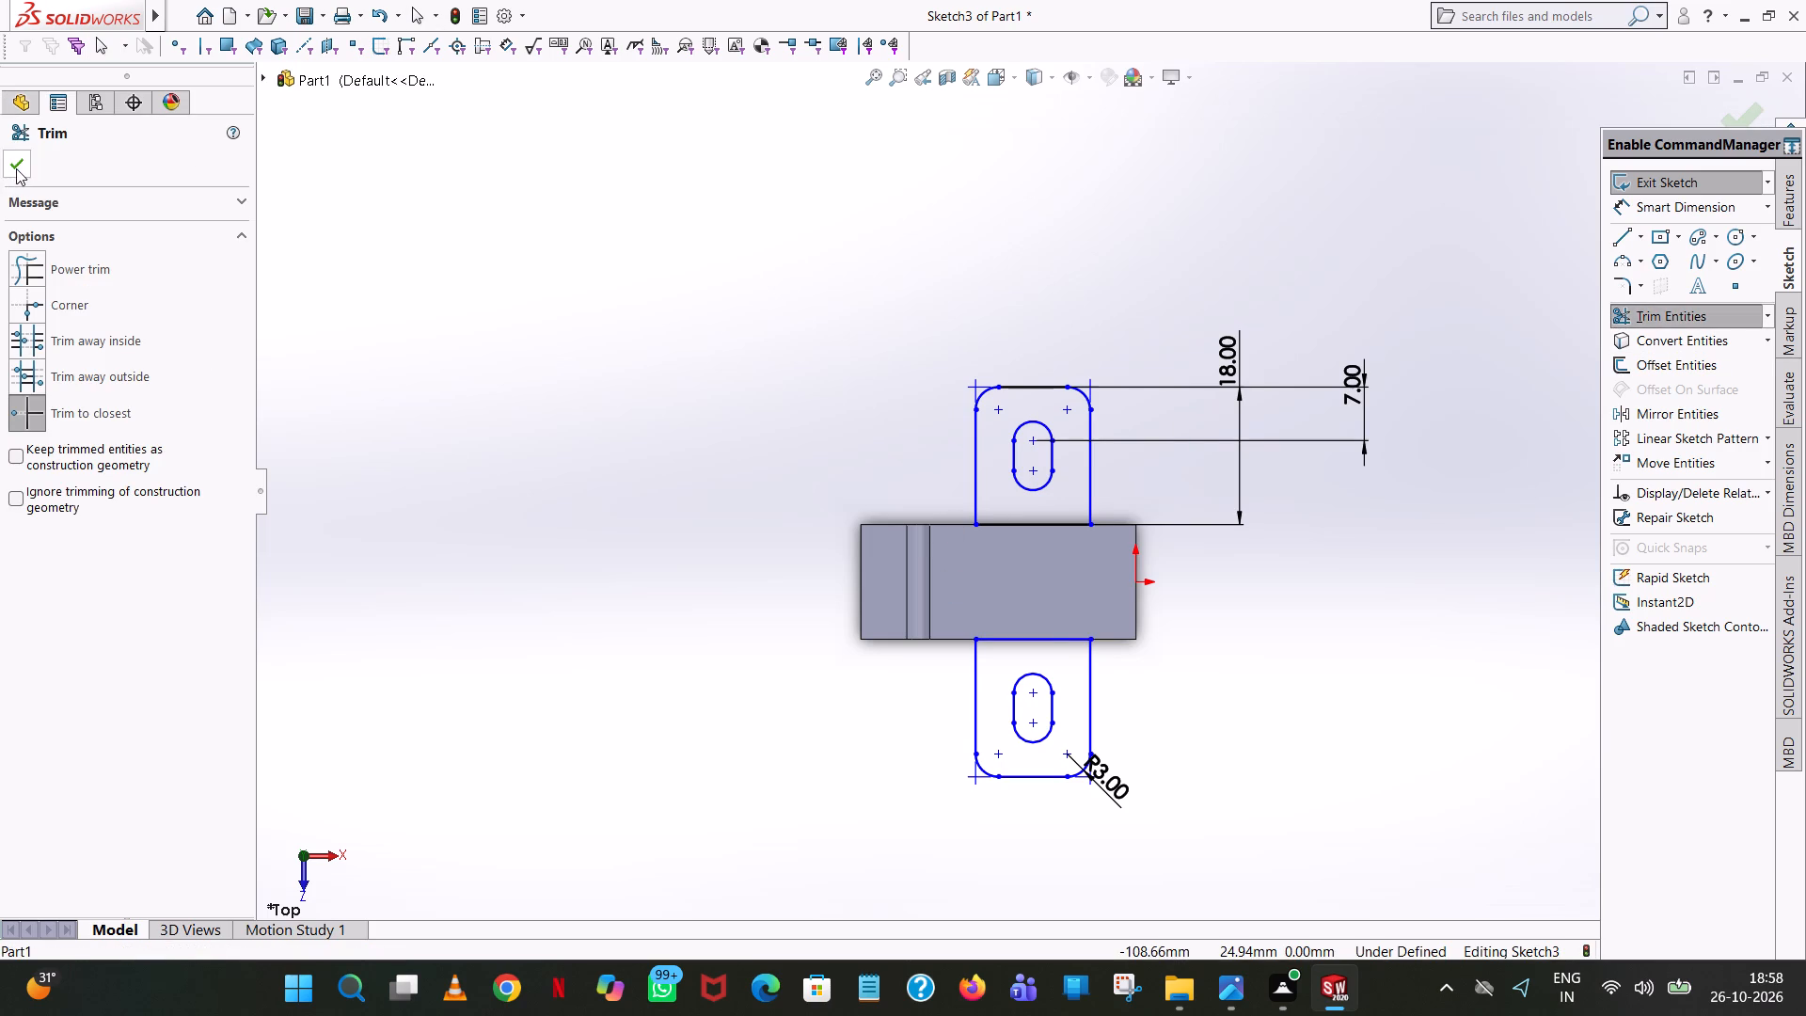
{"action": "left_click", "coordinate": [16, 168]}
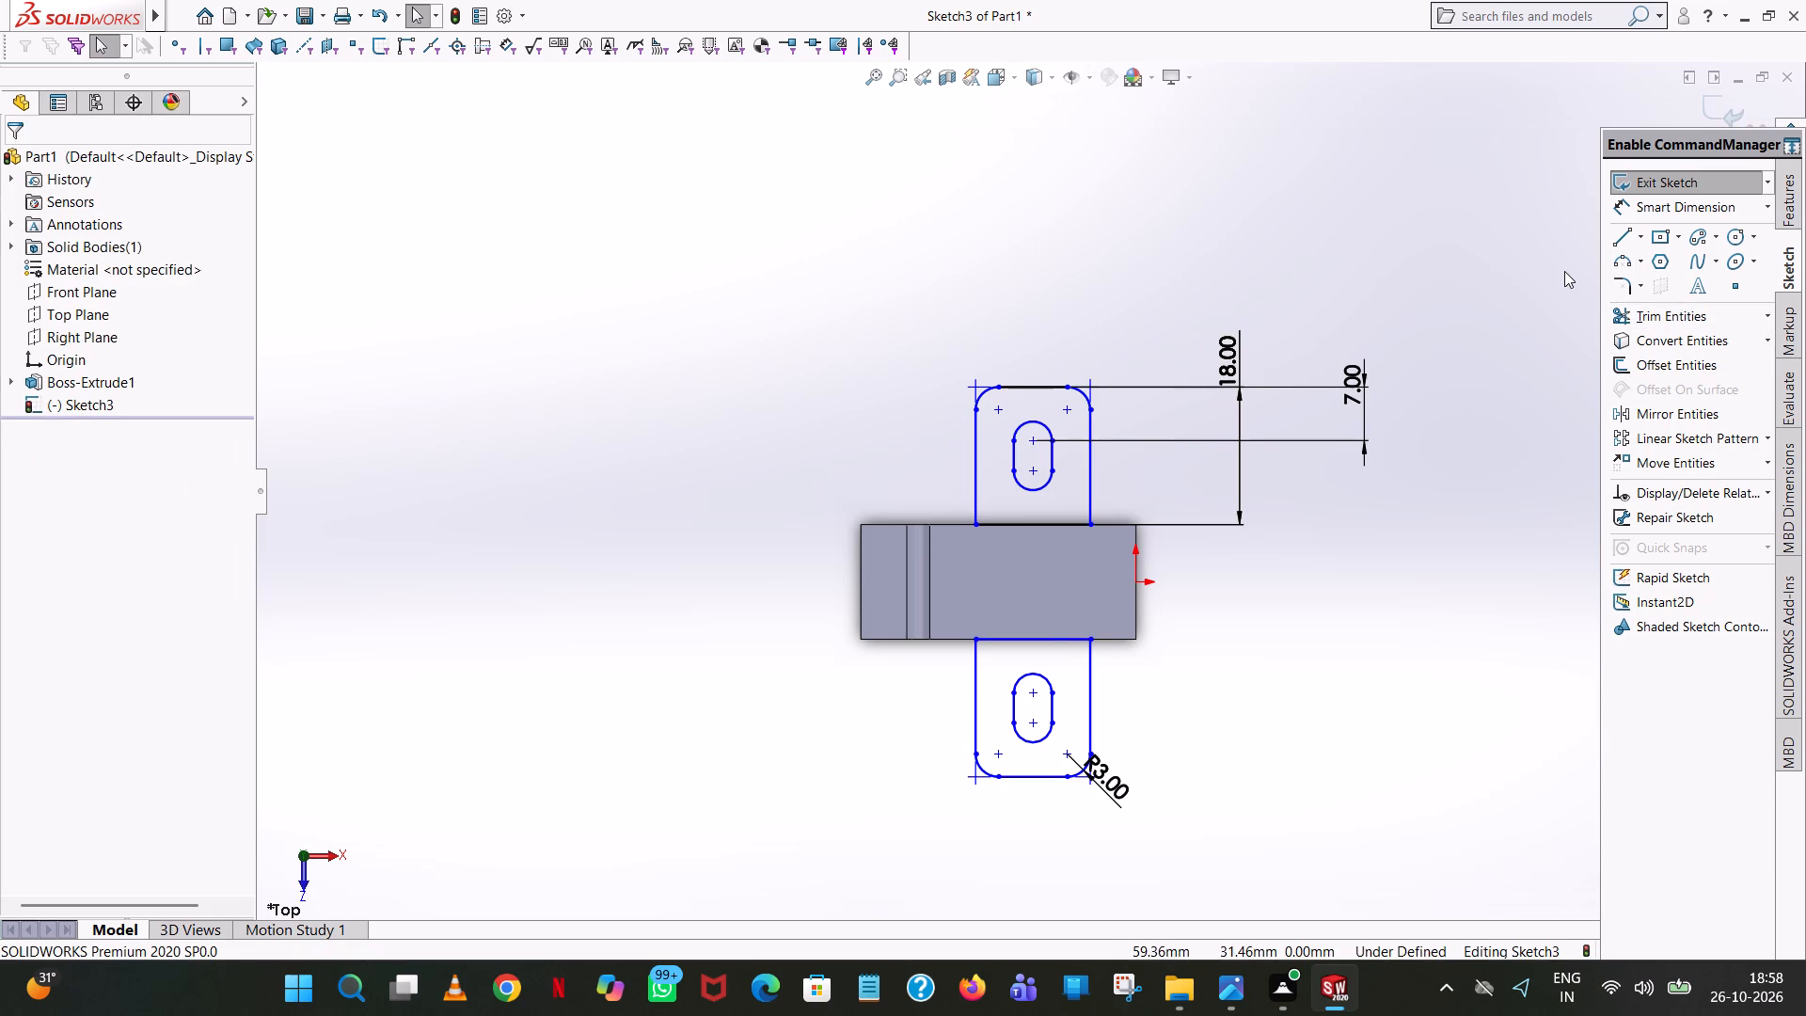
Dimension the straight outer edge of the front tab between its two rounded corners, placing it beyond the tab.
{"action": "left_click", "coordinate": [1716, 210]}
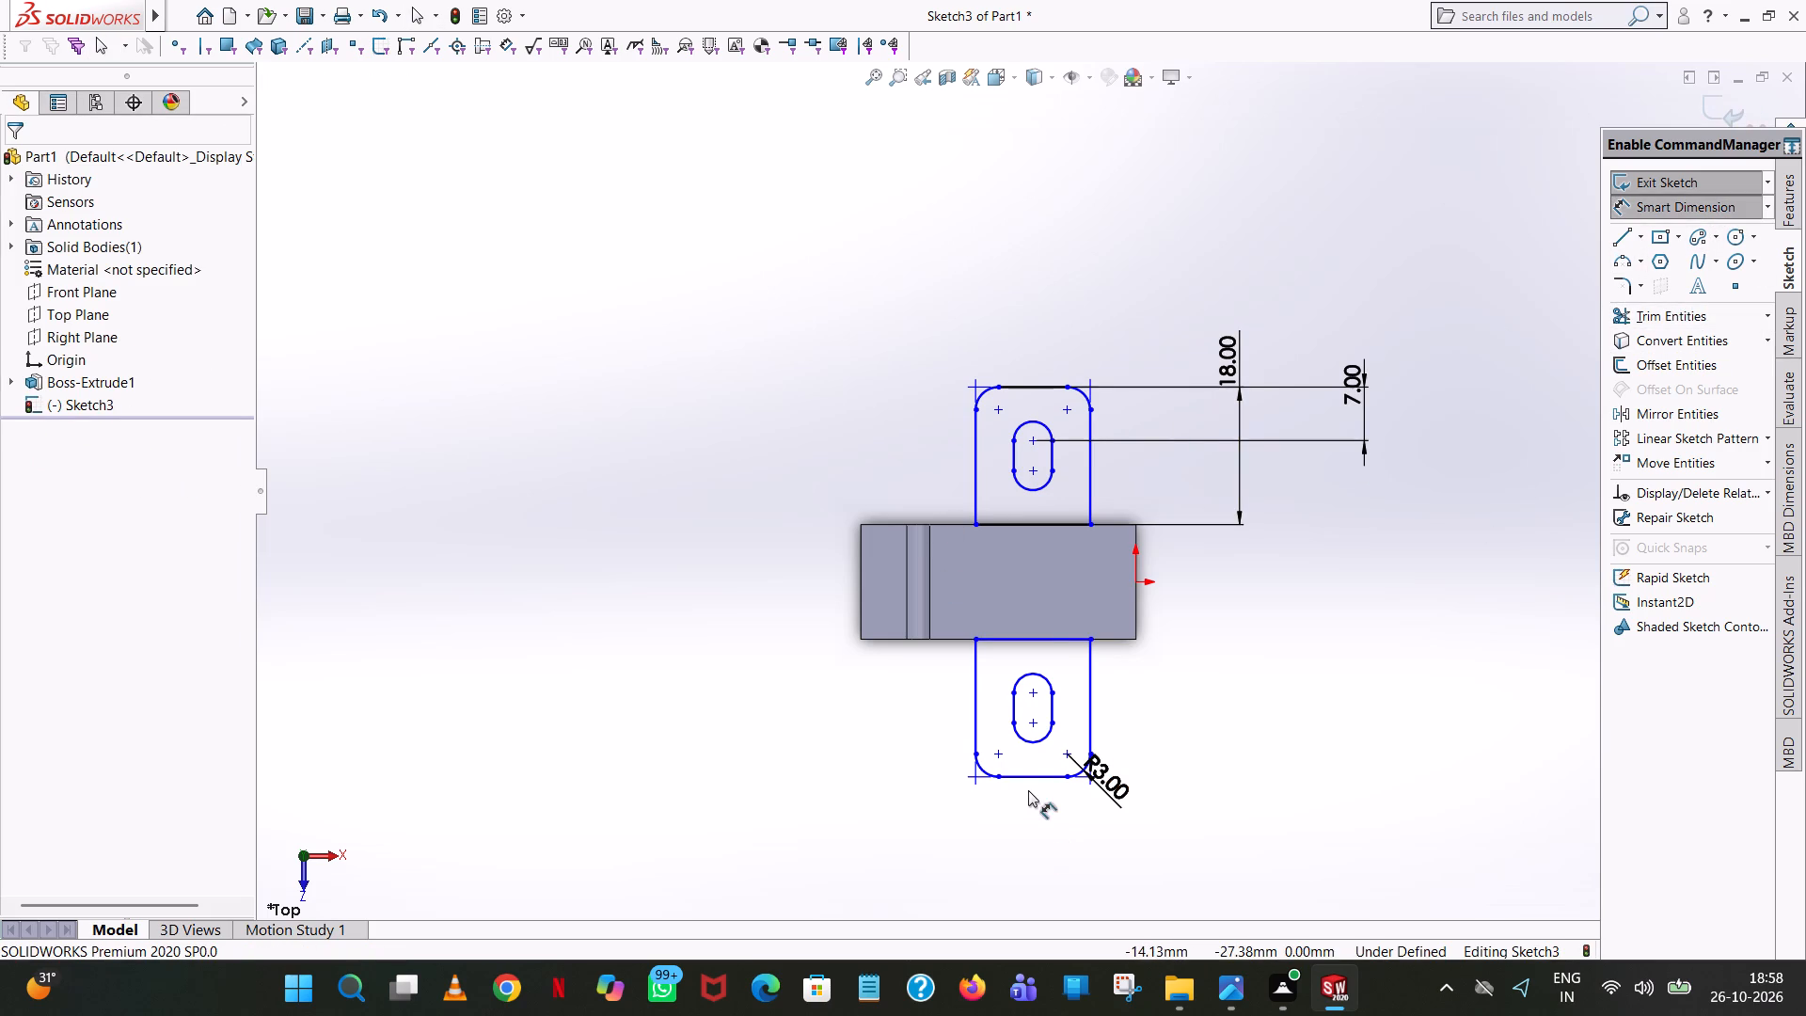
{"action": "left_click", "coordinate": [1029, 775]}
{"action": "left_click", "coordinate": [1022, 818]}
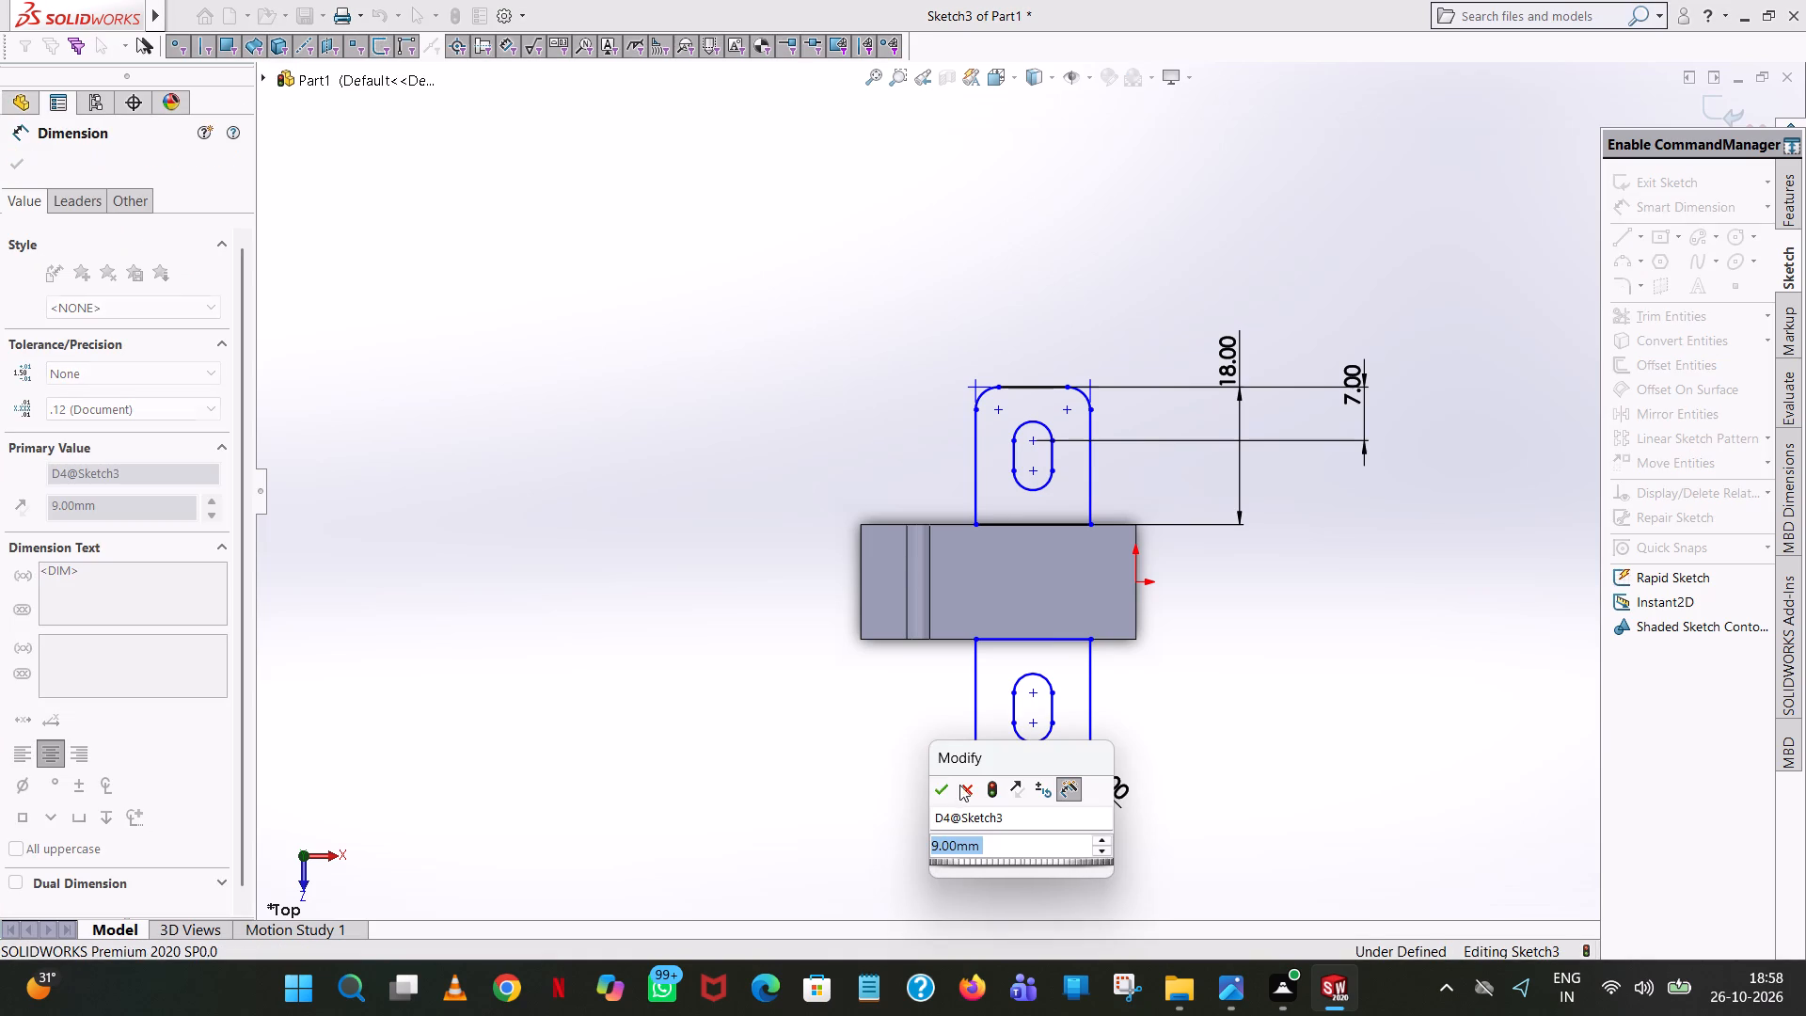
{"action": "left_click", "coordinate": [944, 781]}
{"action": "left_click", "coordinate": [589, 670]}
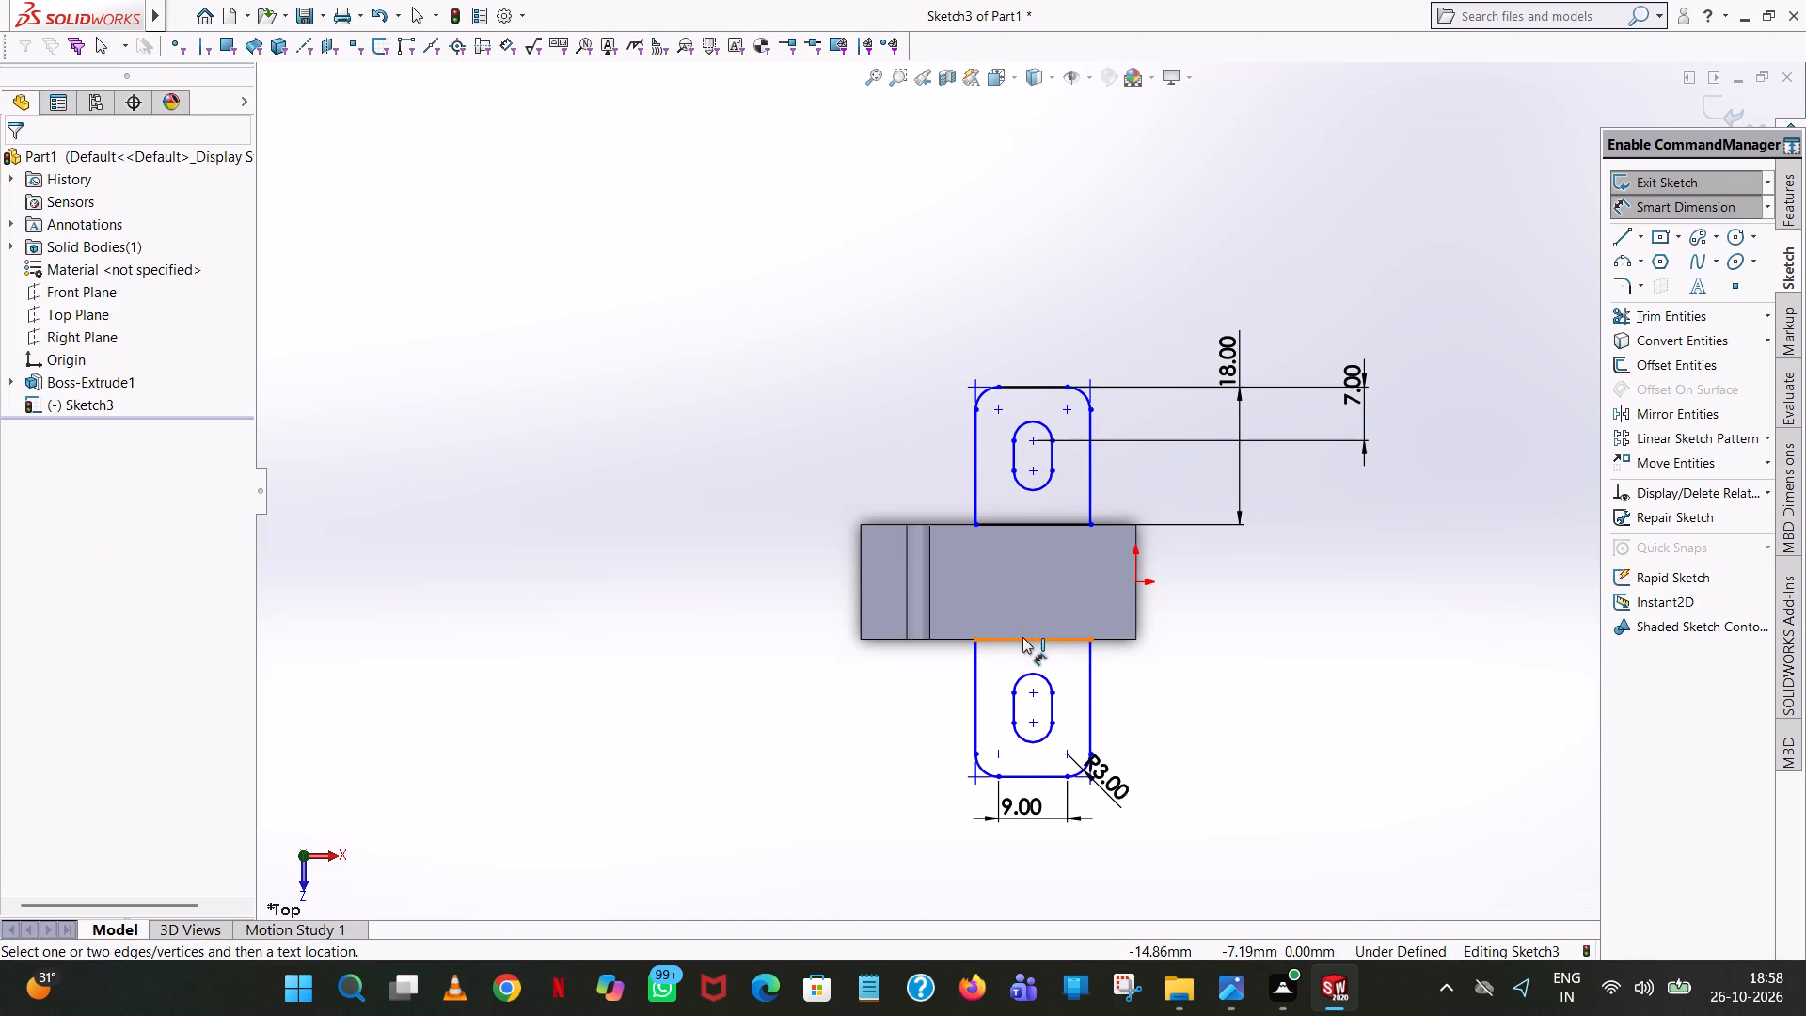
Dimension the distance between the two tabs' inner edges, placing it well clear of the block's grooved end.
{"action": "left_click", "coordinate": [1022, 637]}
{"action": "left_click", "coordinate": [1012, 520]}
{"action": "left_click", "coordinate": [482, 538]}
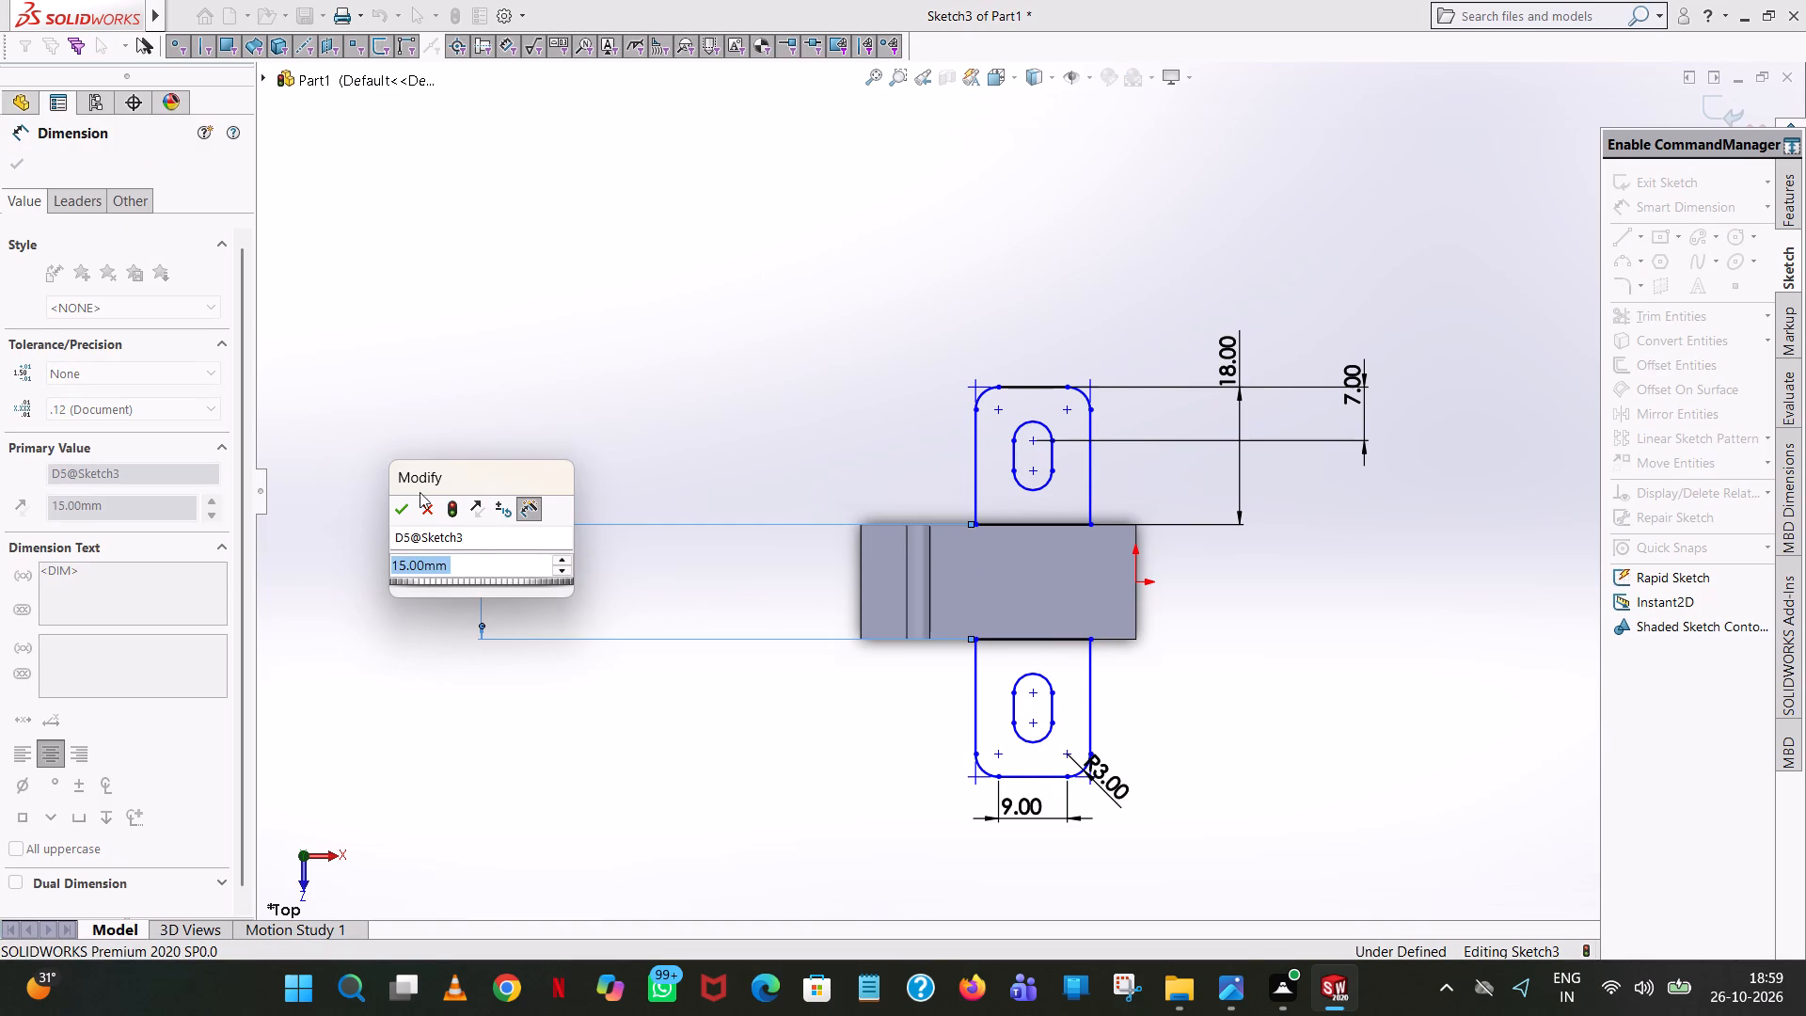
{"action": "left_click", "coordinate": [399, 507]}
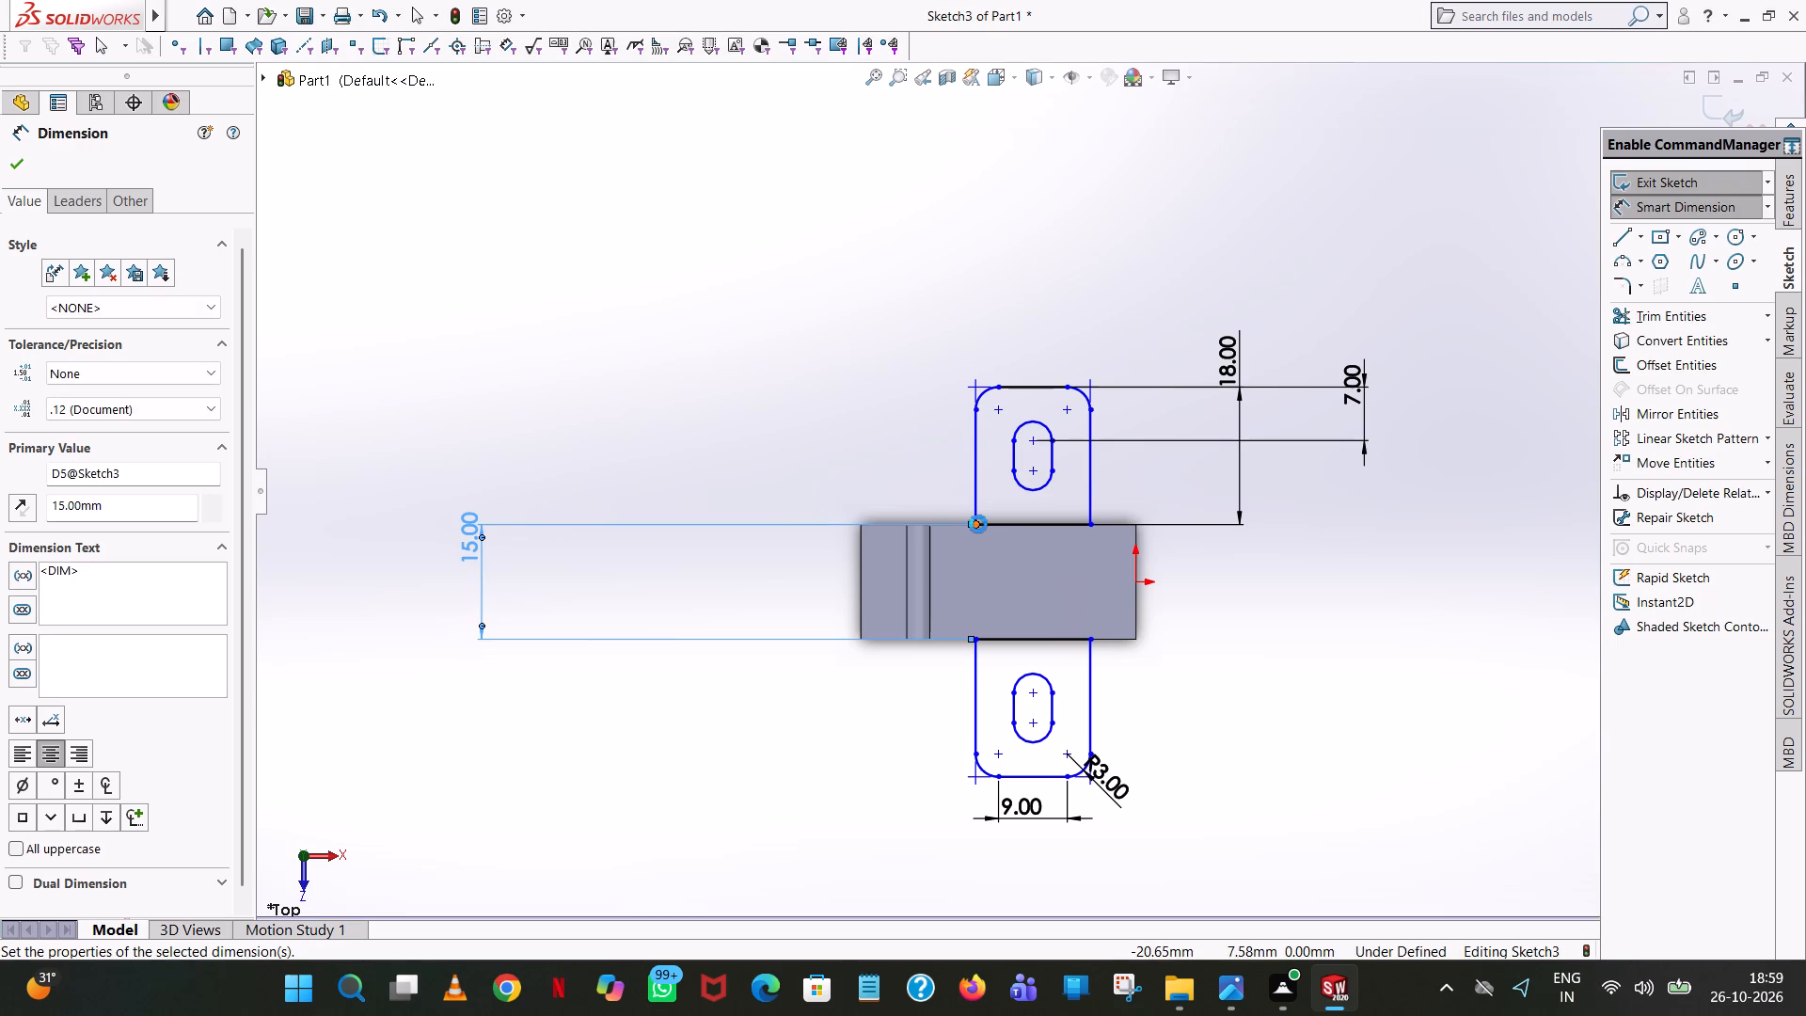
Dimension the rear tab's width between its two side lines, placing it beyond the tab's outer edge.
{"action": "left_click", "coordinate": [974, 496]}
{"action": "left_click", "coordinate": [1089, 495]}
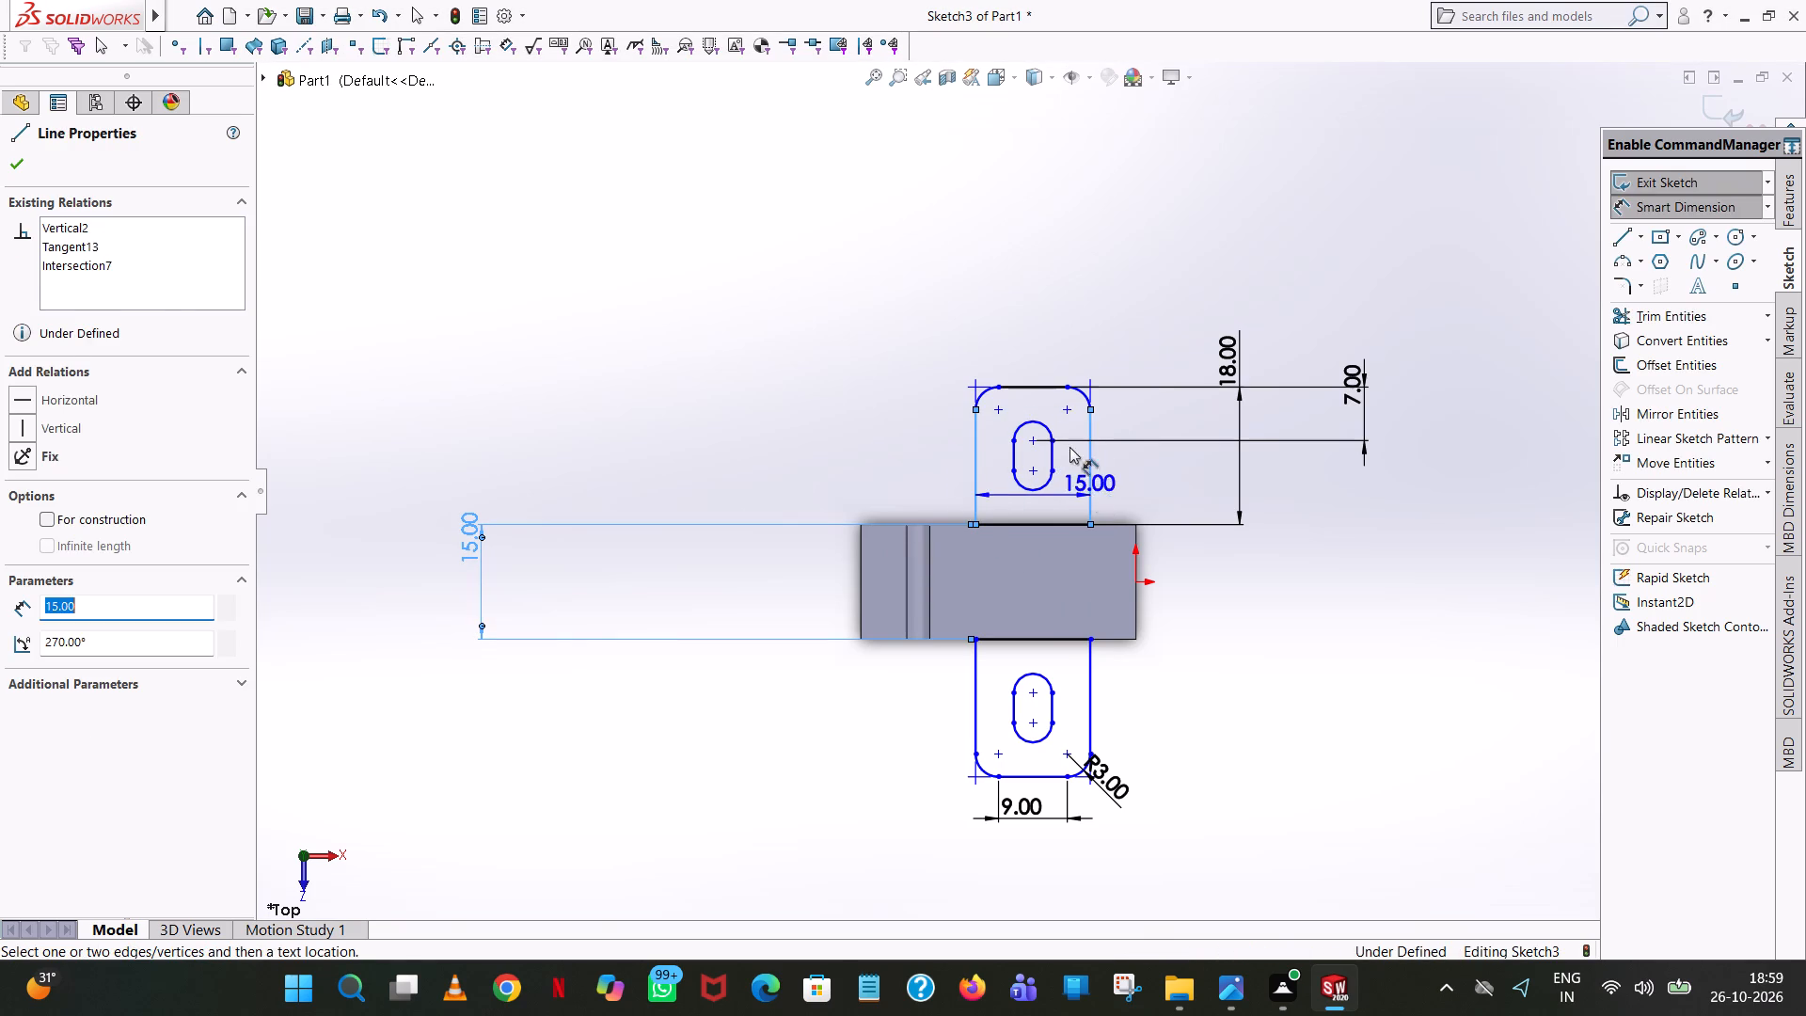
{"action": "left_click", "coordinate": [1025, 245]}
{"action": "left_click", "coordinate": [944, 221]}
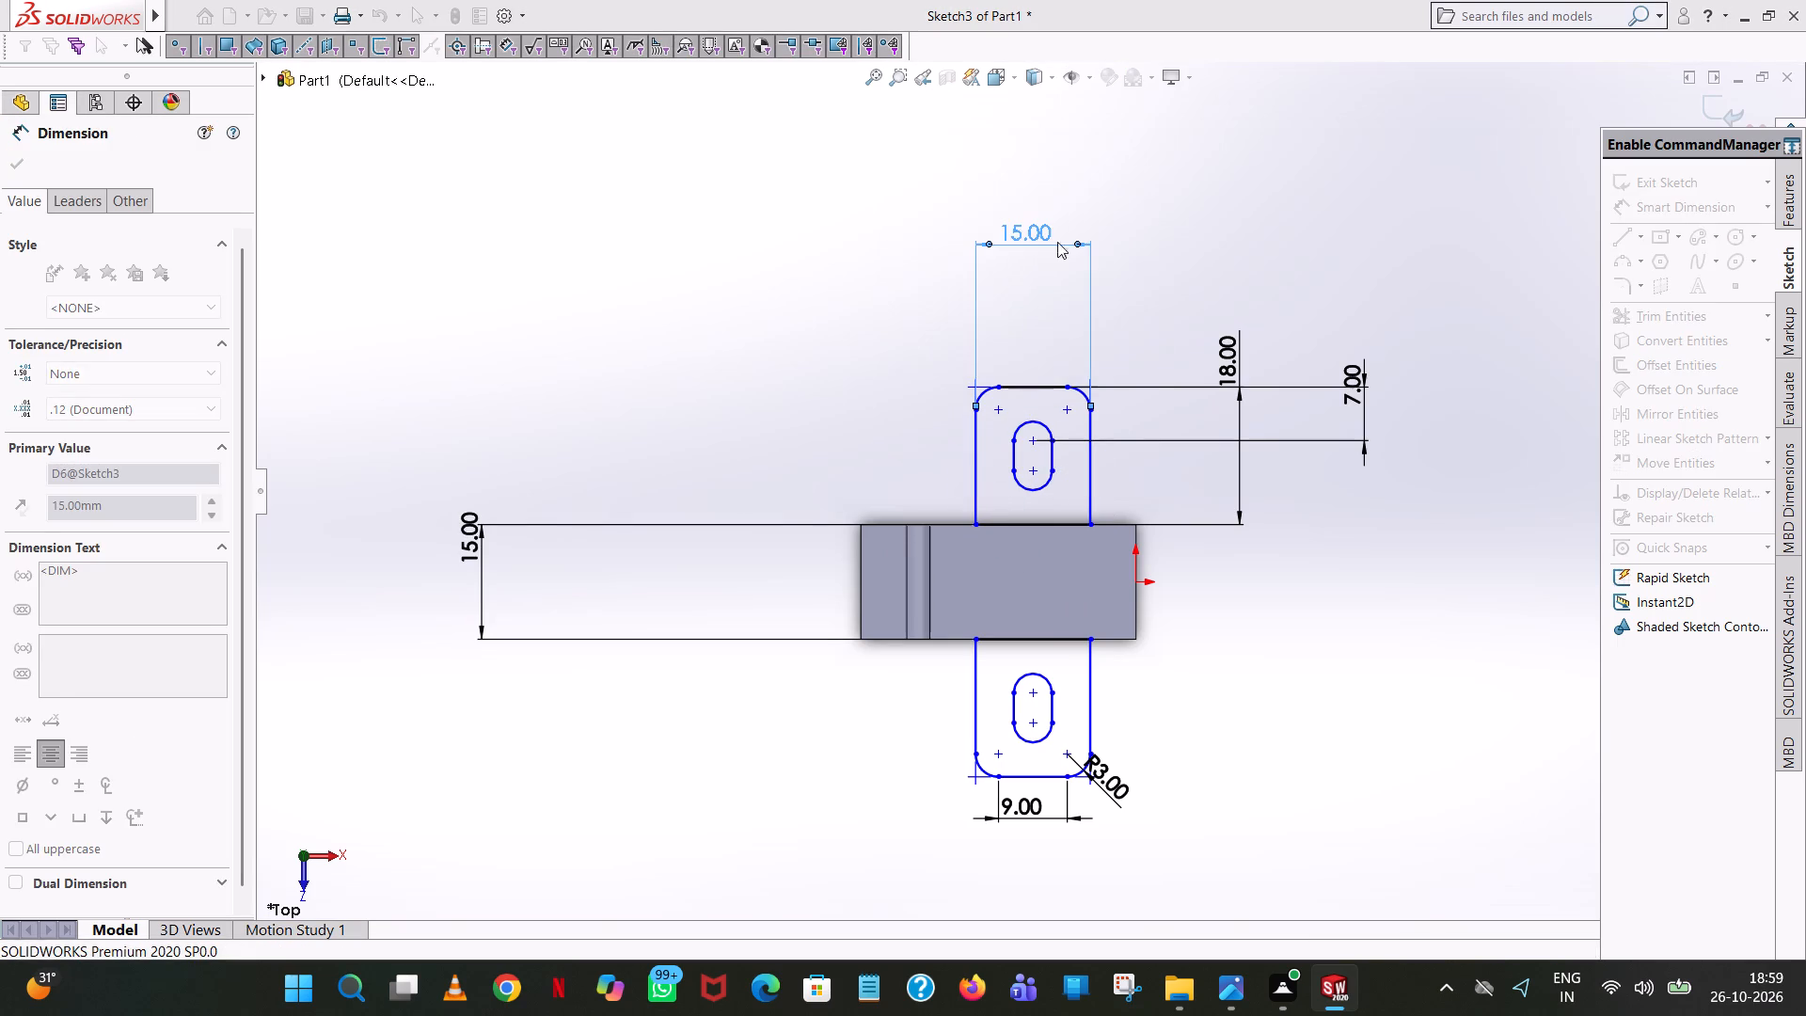
{"action": "left_click", "coordinate": [1223, 285]}
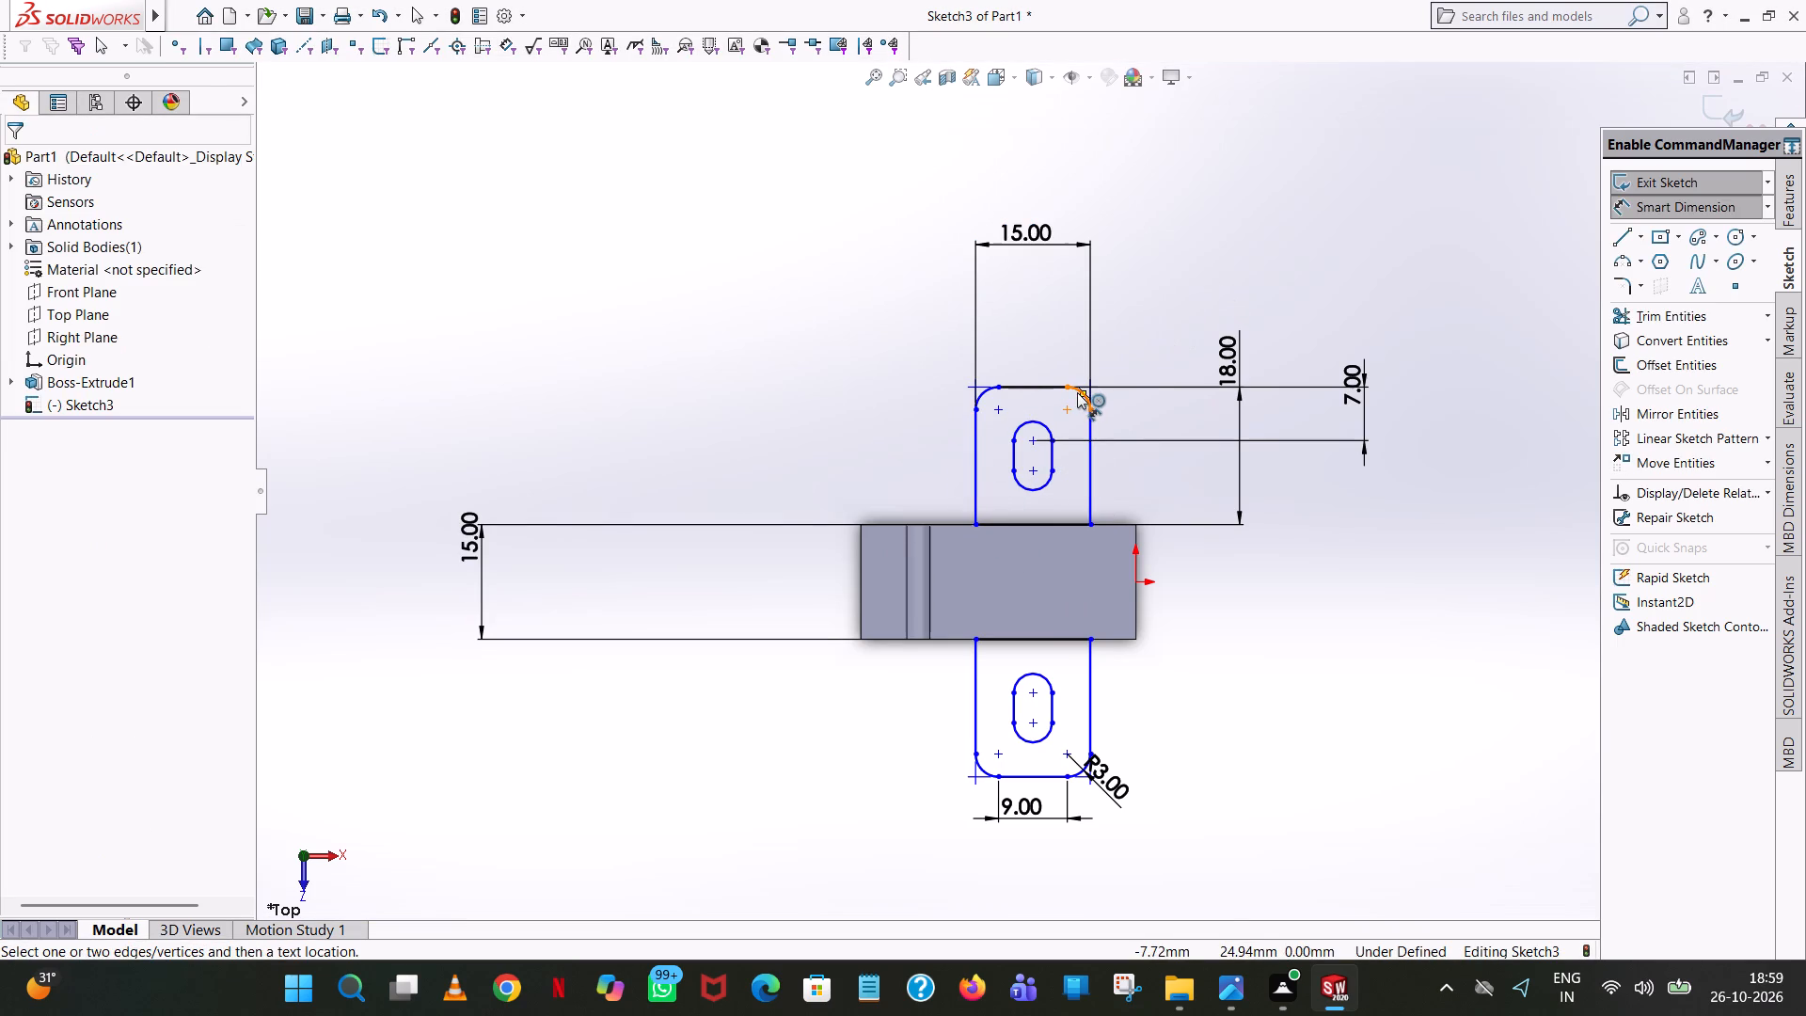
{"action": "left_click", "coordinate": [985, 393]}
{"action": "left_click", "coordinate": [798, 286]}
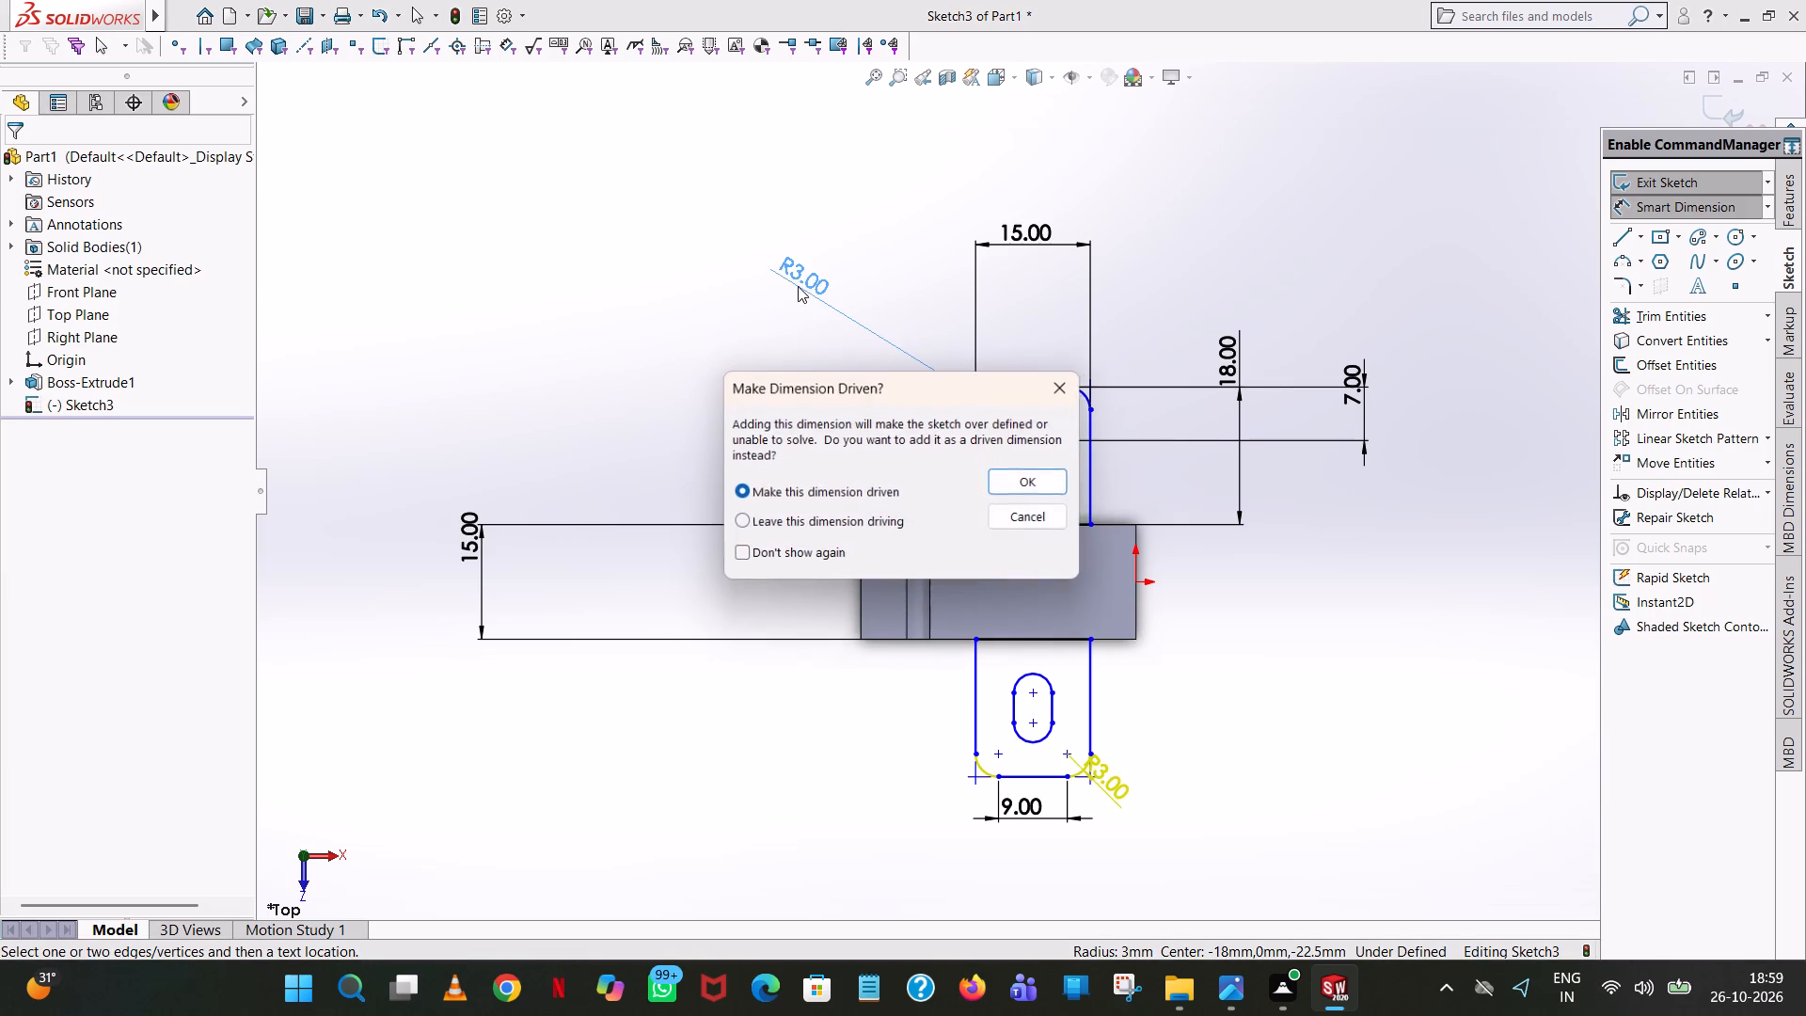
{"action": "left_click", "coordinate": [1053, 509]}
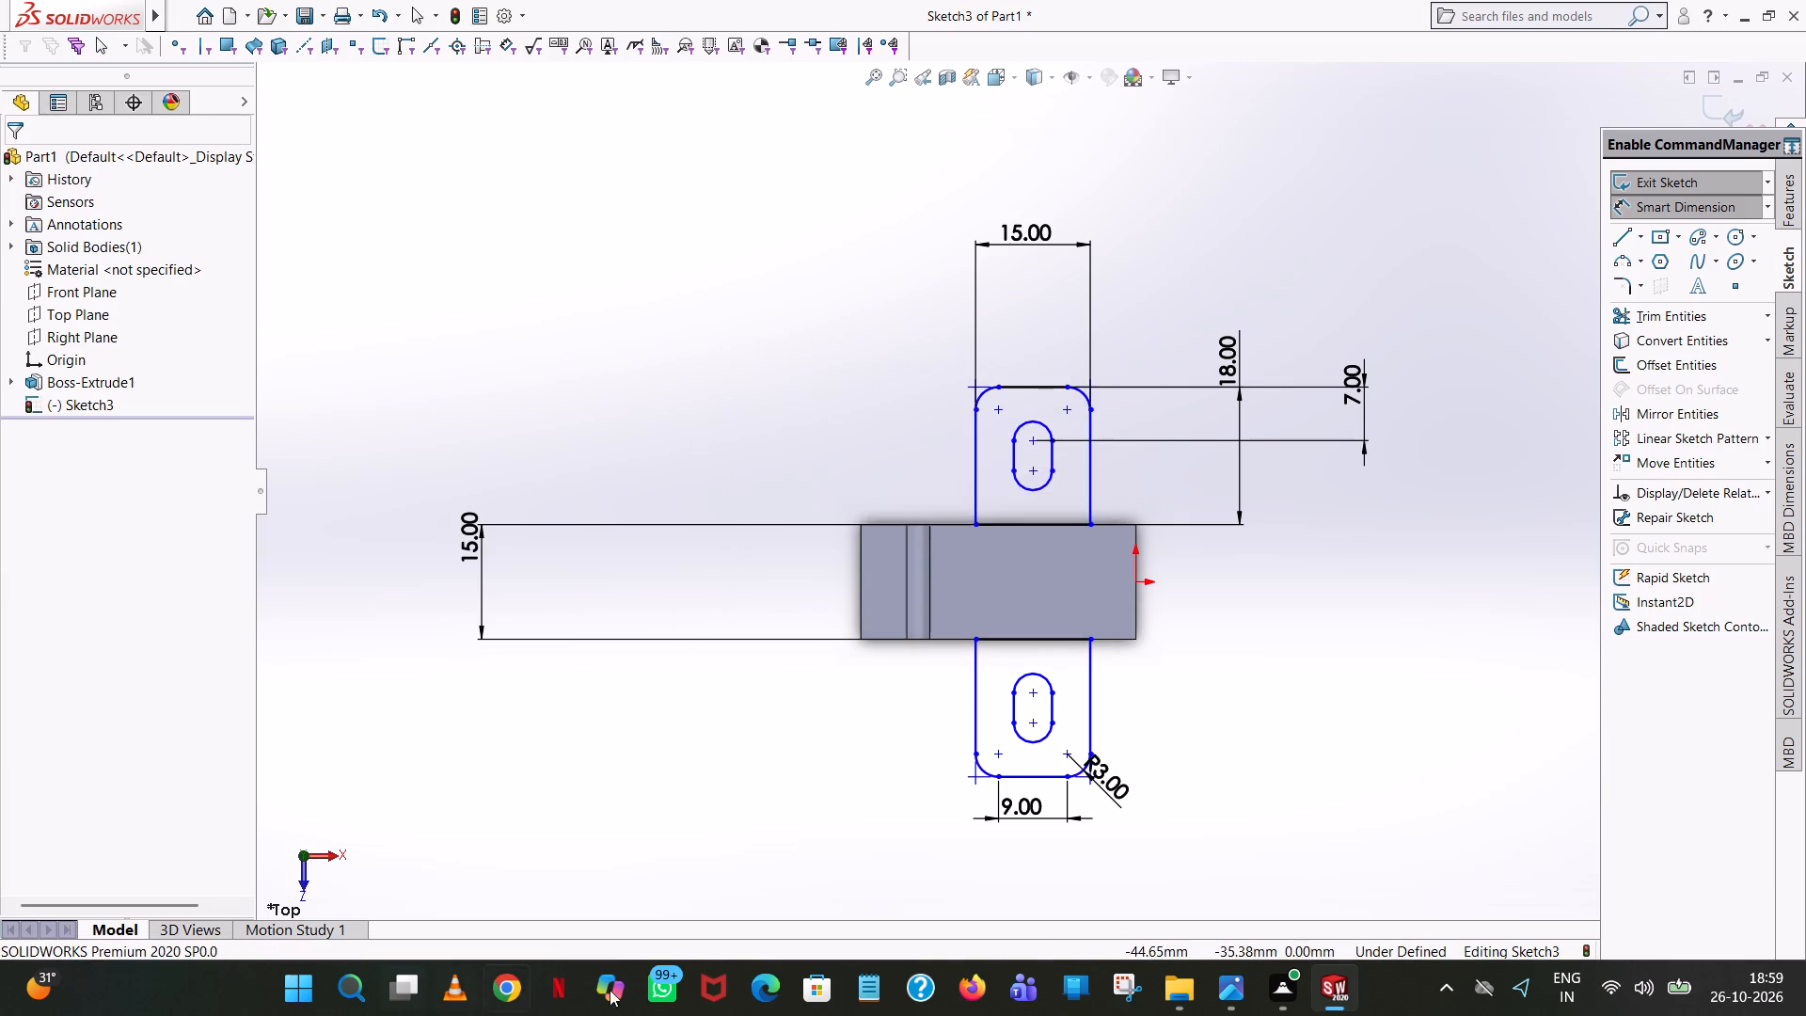
Dimension the front tab's width between its two side lines, placing it just beyond the 9 mm dimension.
{"action": "left_click", "coordinate": [977, 732]}
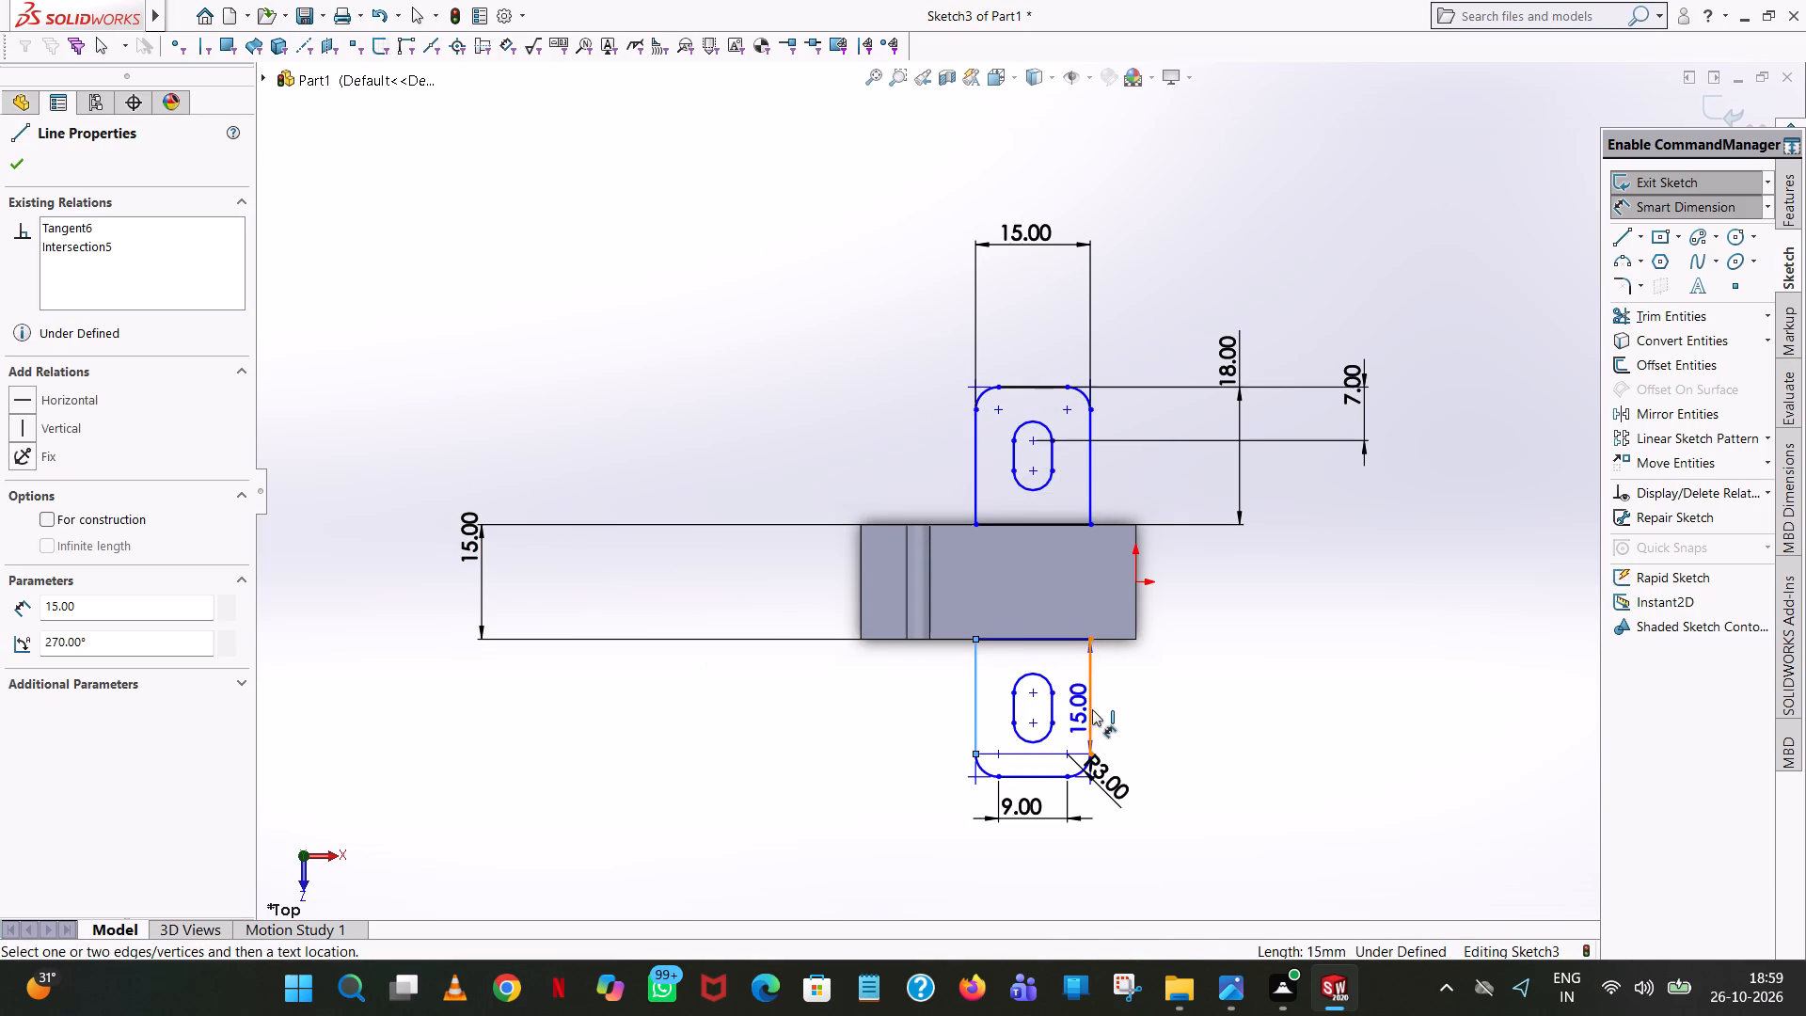
{"action": "left_click", "coordinate": [1092, 709]}
{"action": "left_click", "coordinate": [1017, 838]}
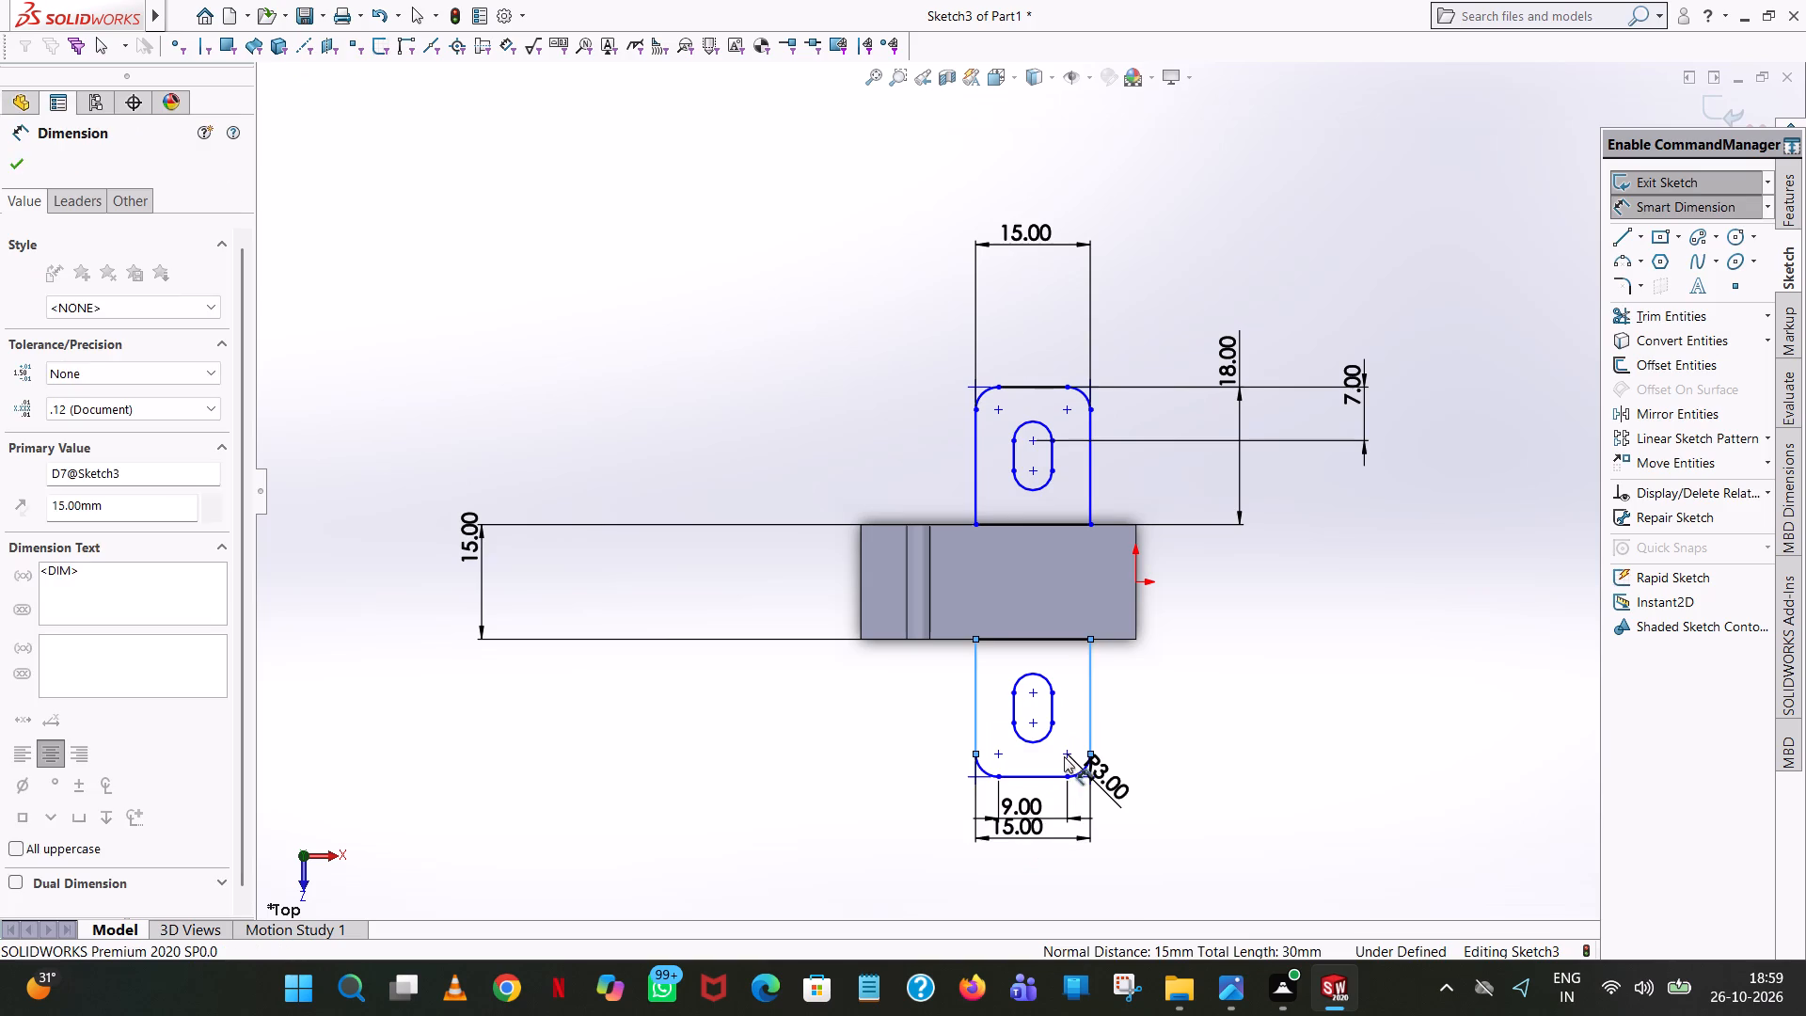
{"action": "left_click", "coordinate": [930, 809]}
{"action": "left_click", "coordinate": [686, 716]}
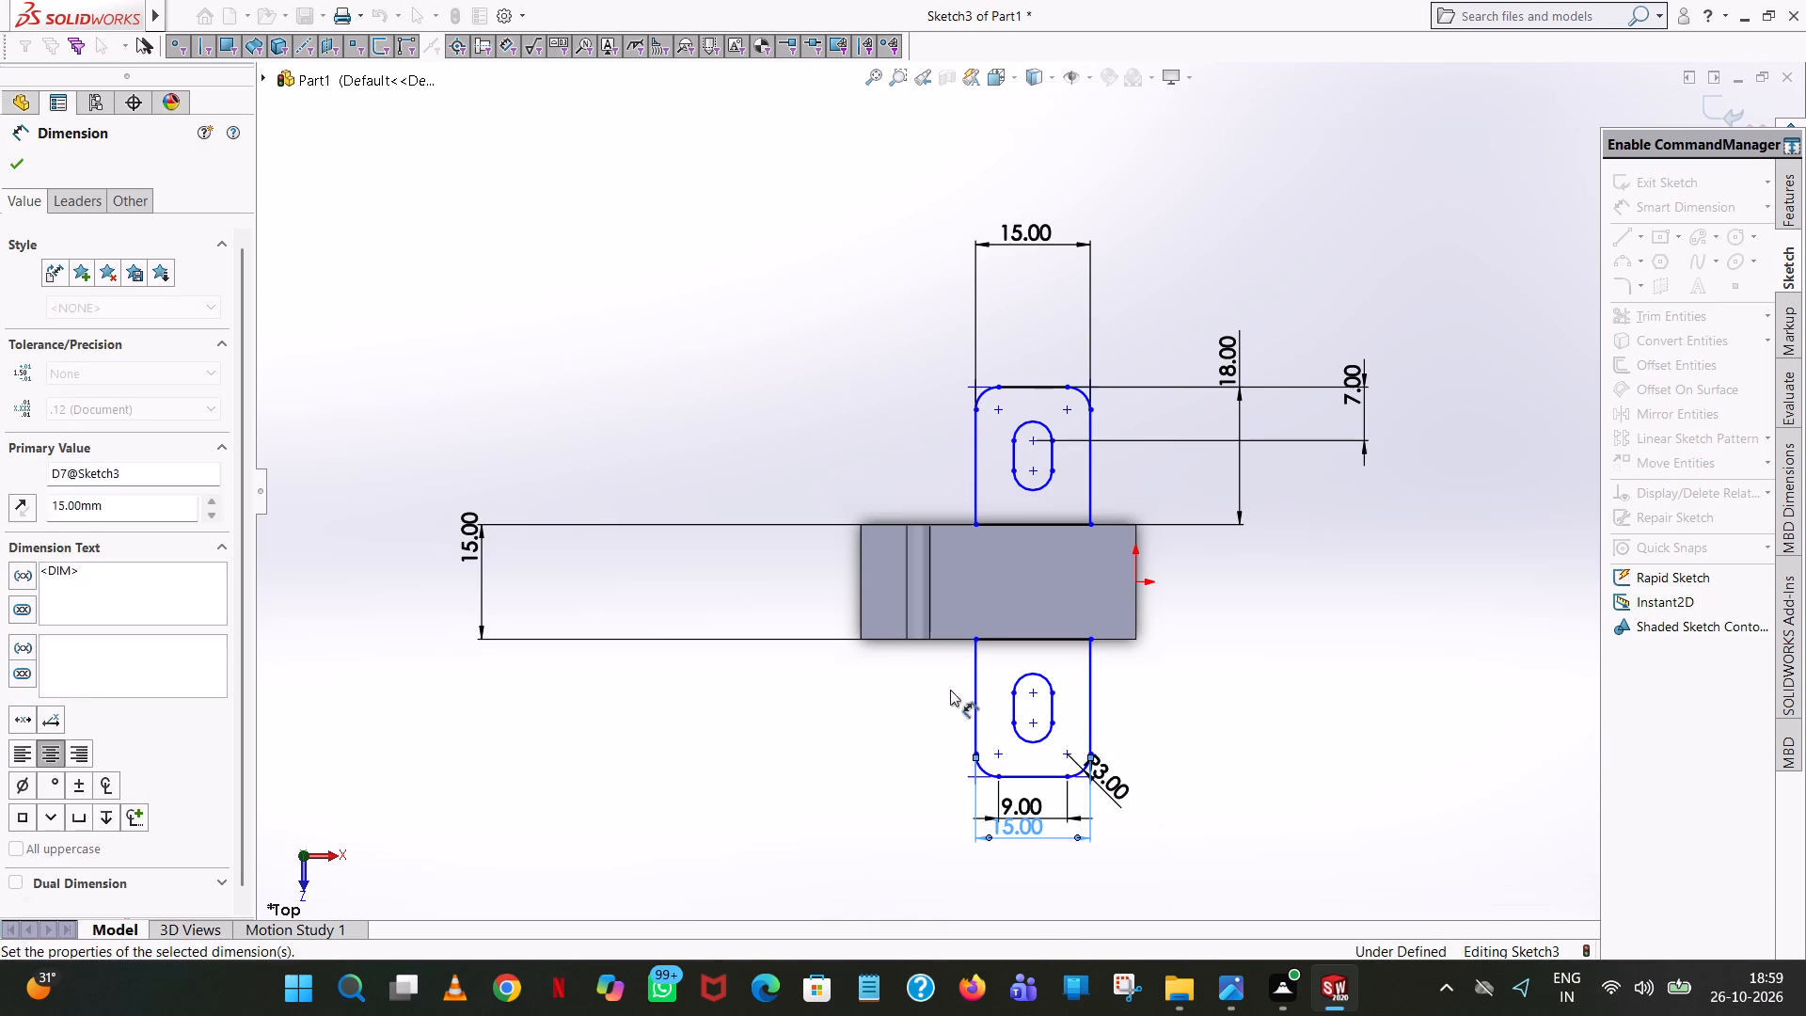
Dimension the radii of both end arcs of the front tab's slot, placing them on opposite sides of the tab.
{"action": "left_click", "coordinate": [1032, 671]}
{"action": "left_click", "coordinate": [1221, 679]}
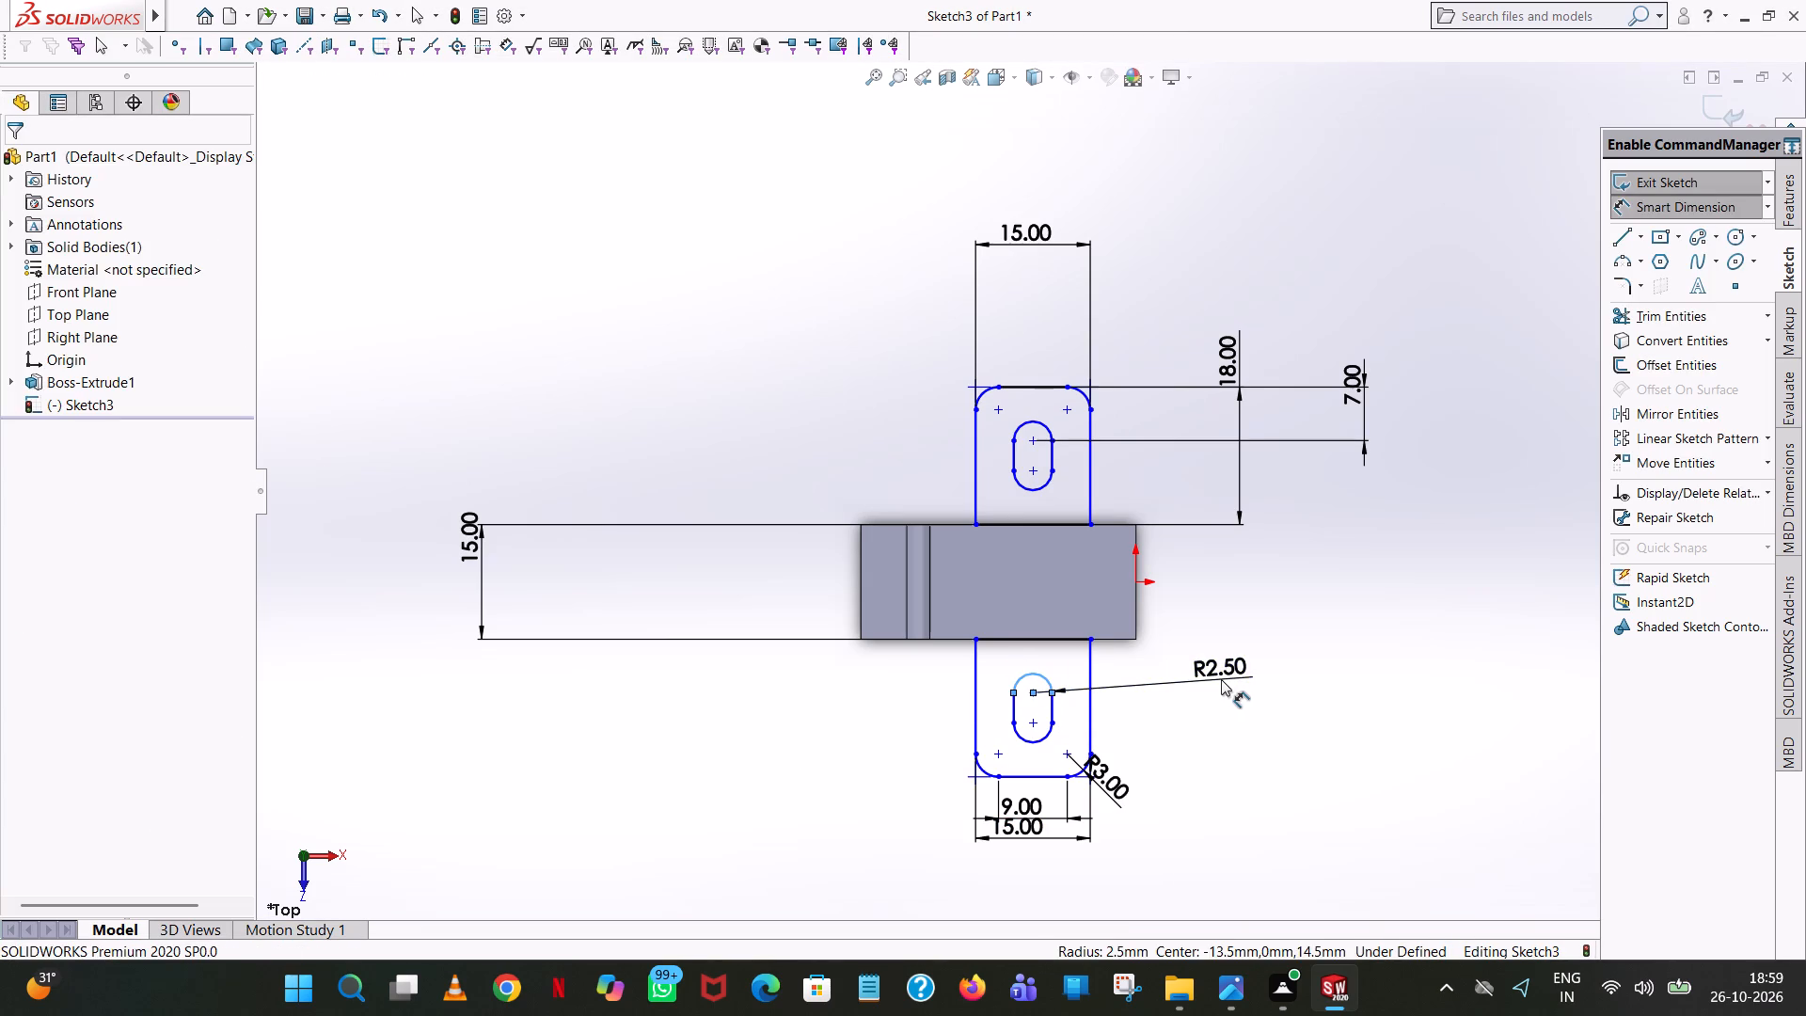
{"action": "left_click", "coordinate": [1147, 647]}
{"action": "left_click", "coordinate": [1436, 572]}
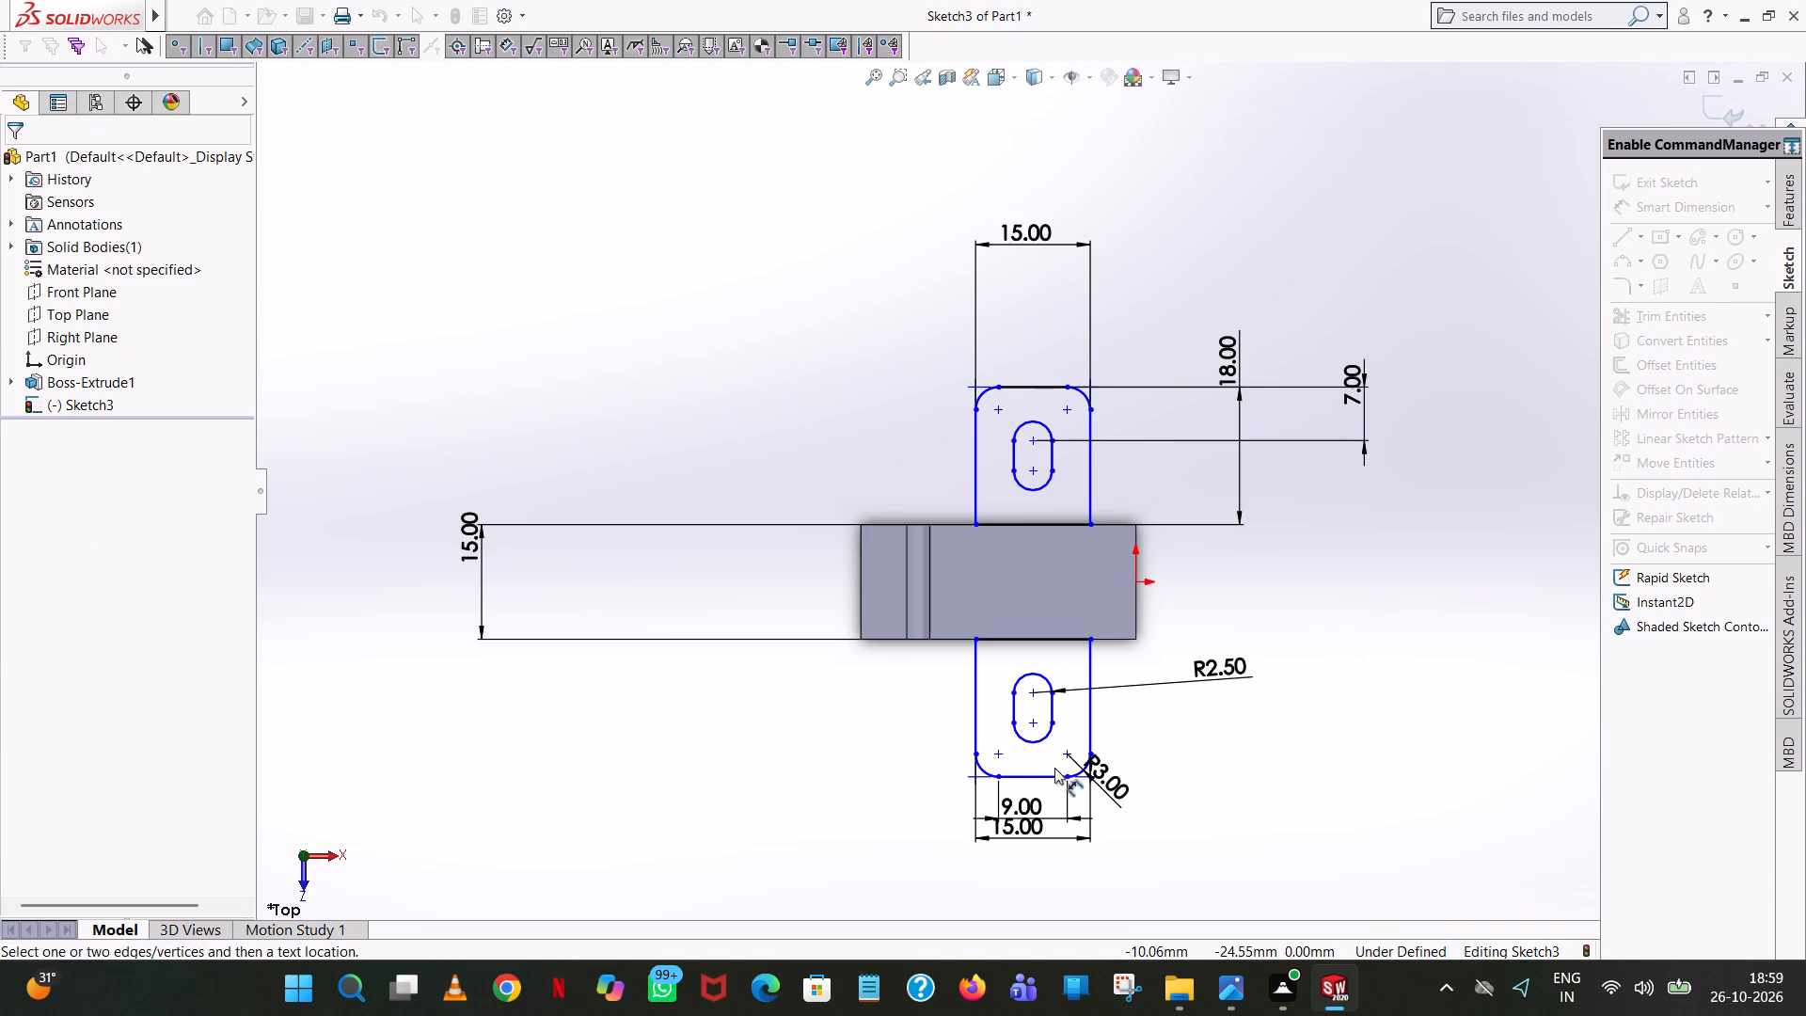
{"action": "left_click", "coordinate": [1033, 745]}
{"action": "left_click", "coordinate": [834, 878]}
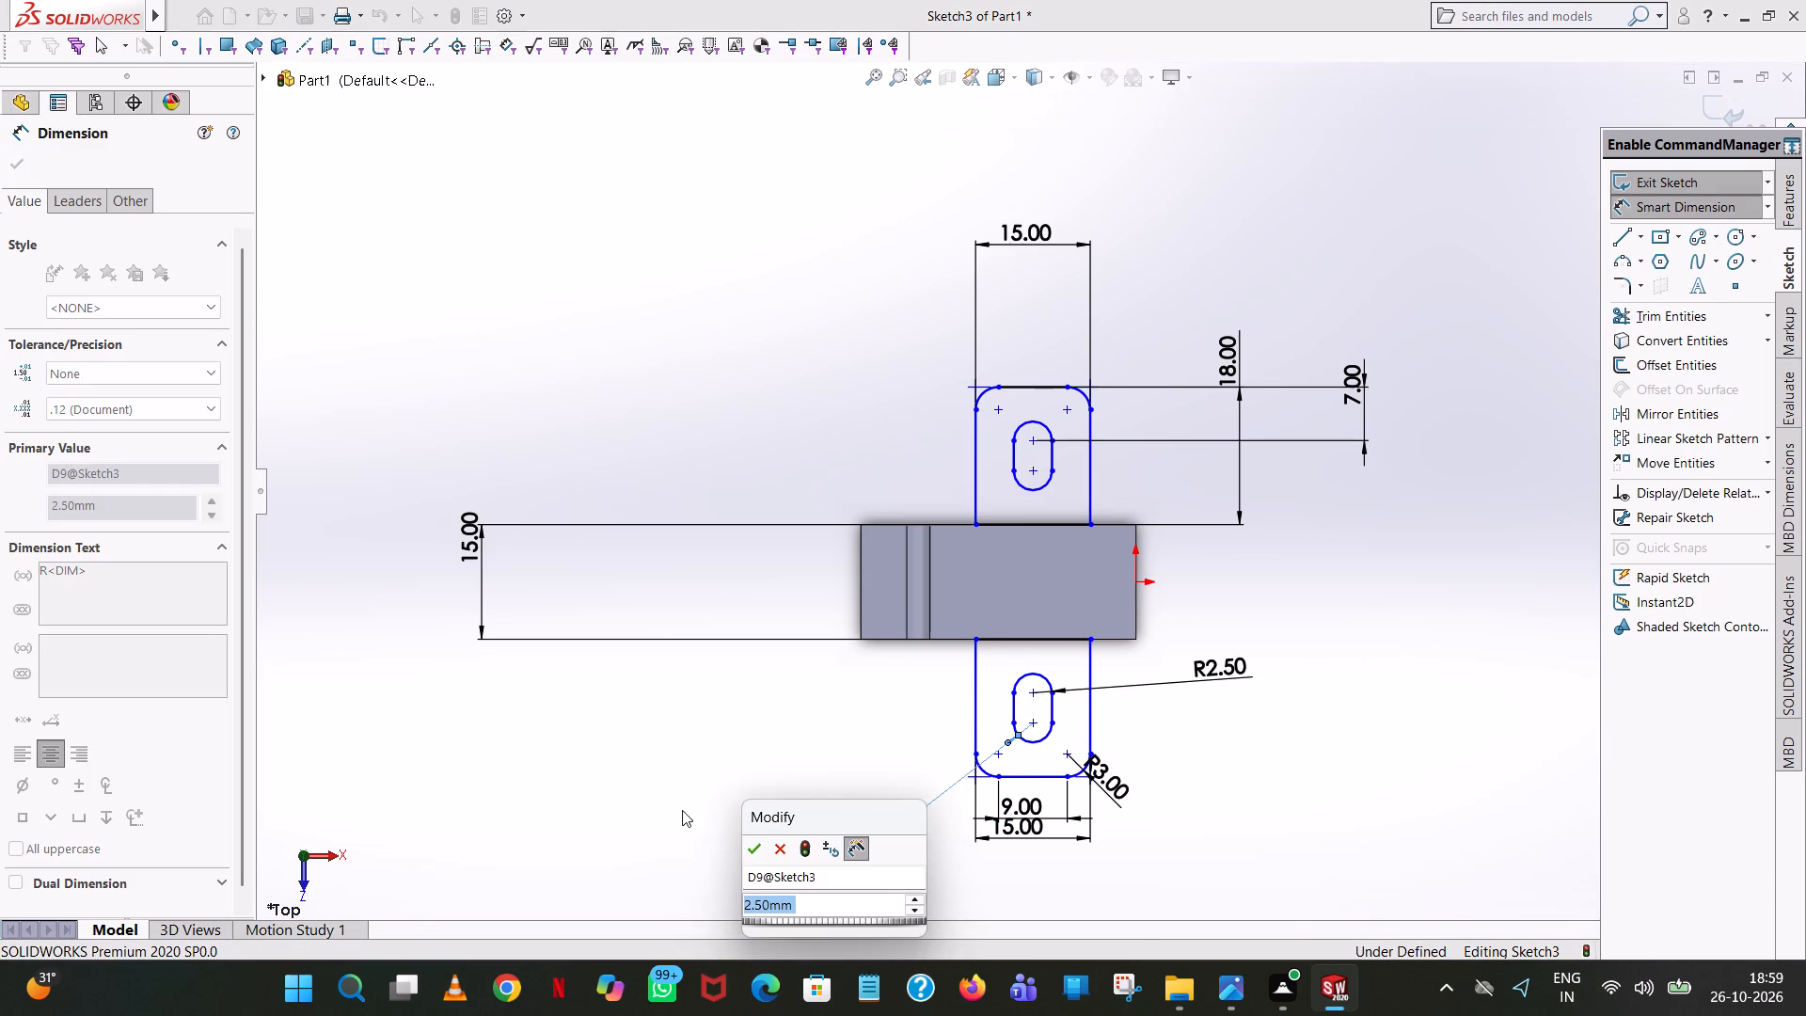
{"action": "left_click", "coordinate": [752, 846]}
{"action": "left_click", "coordinate": [632, 247]}
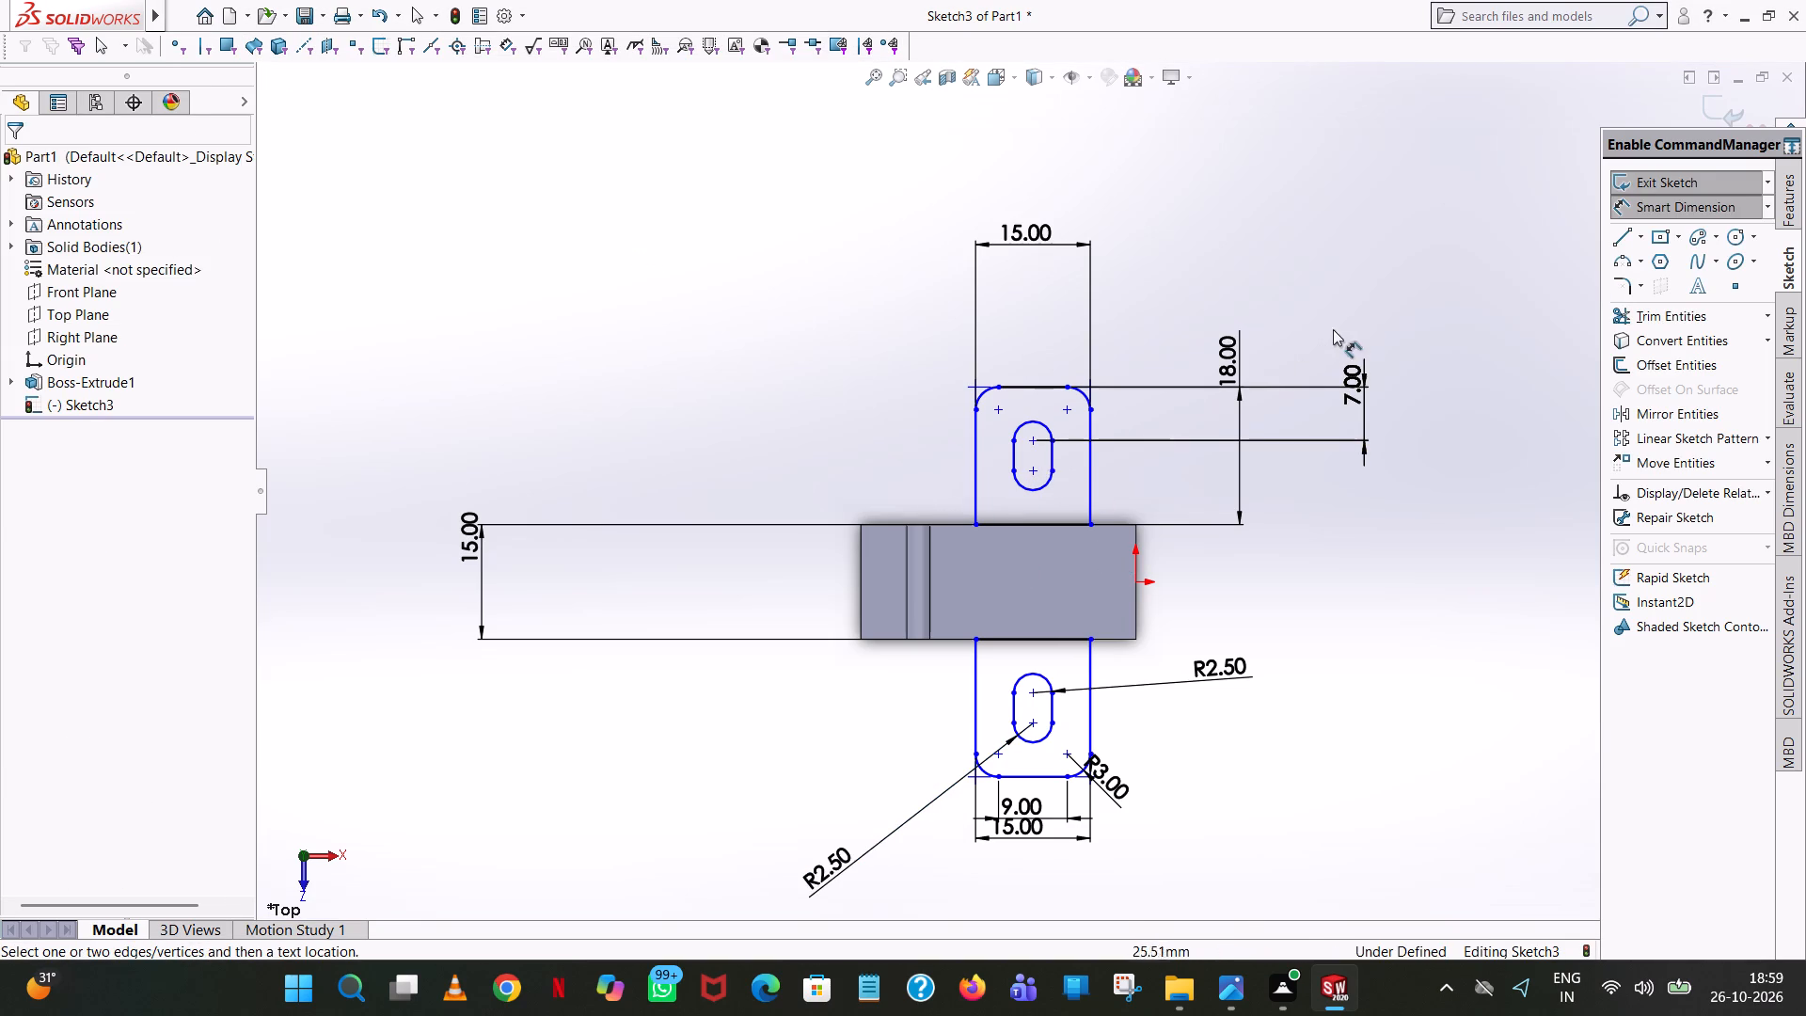
Start a blind Extruded Boss of the two slotted tabs with merged result and reverse its direction.
{"action": "left_click", "coordinate": [1791, 189]}
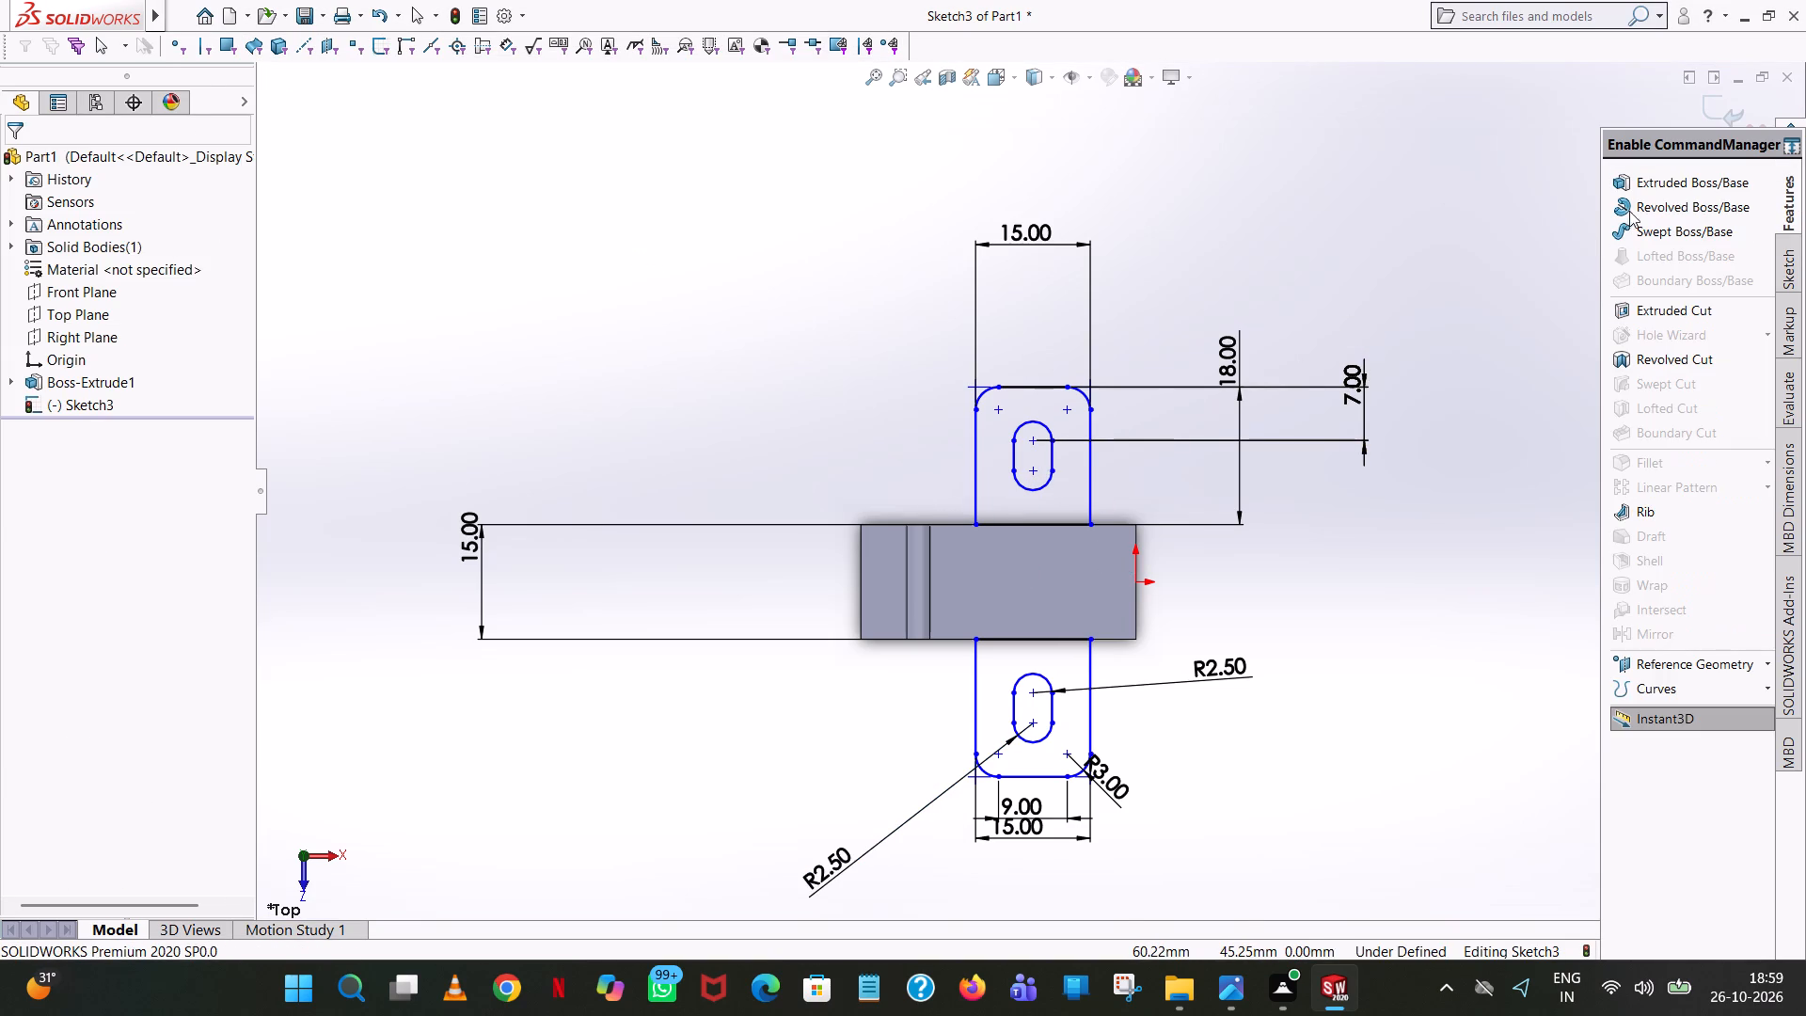
{"action": "left_click", "coordinate": [1629, 188]}
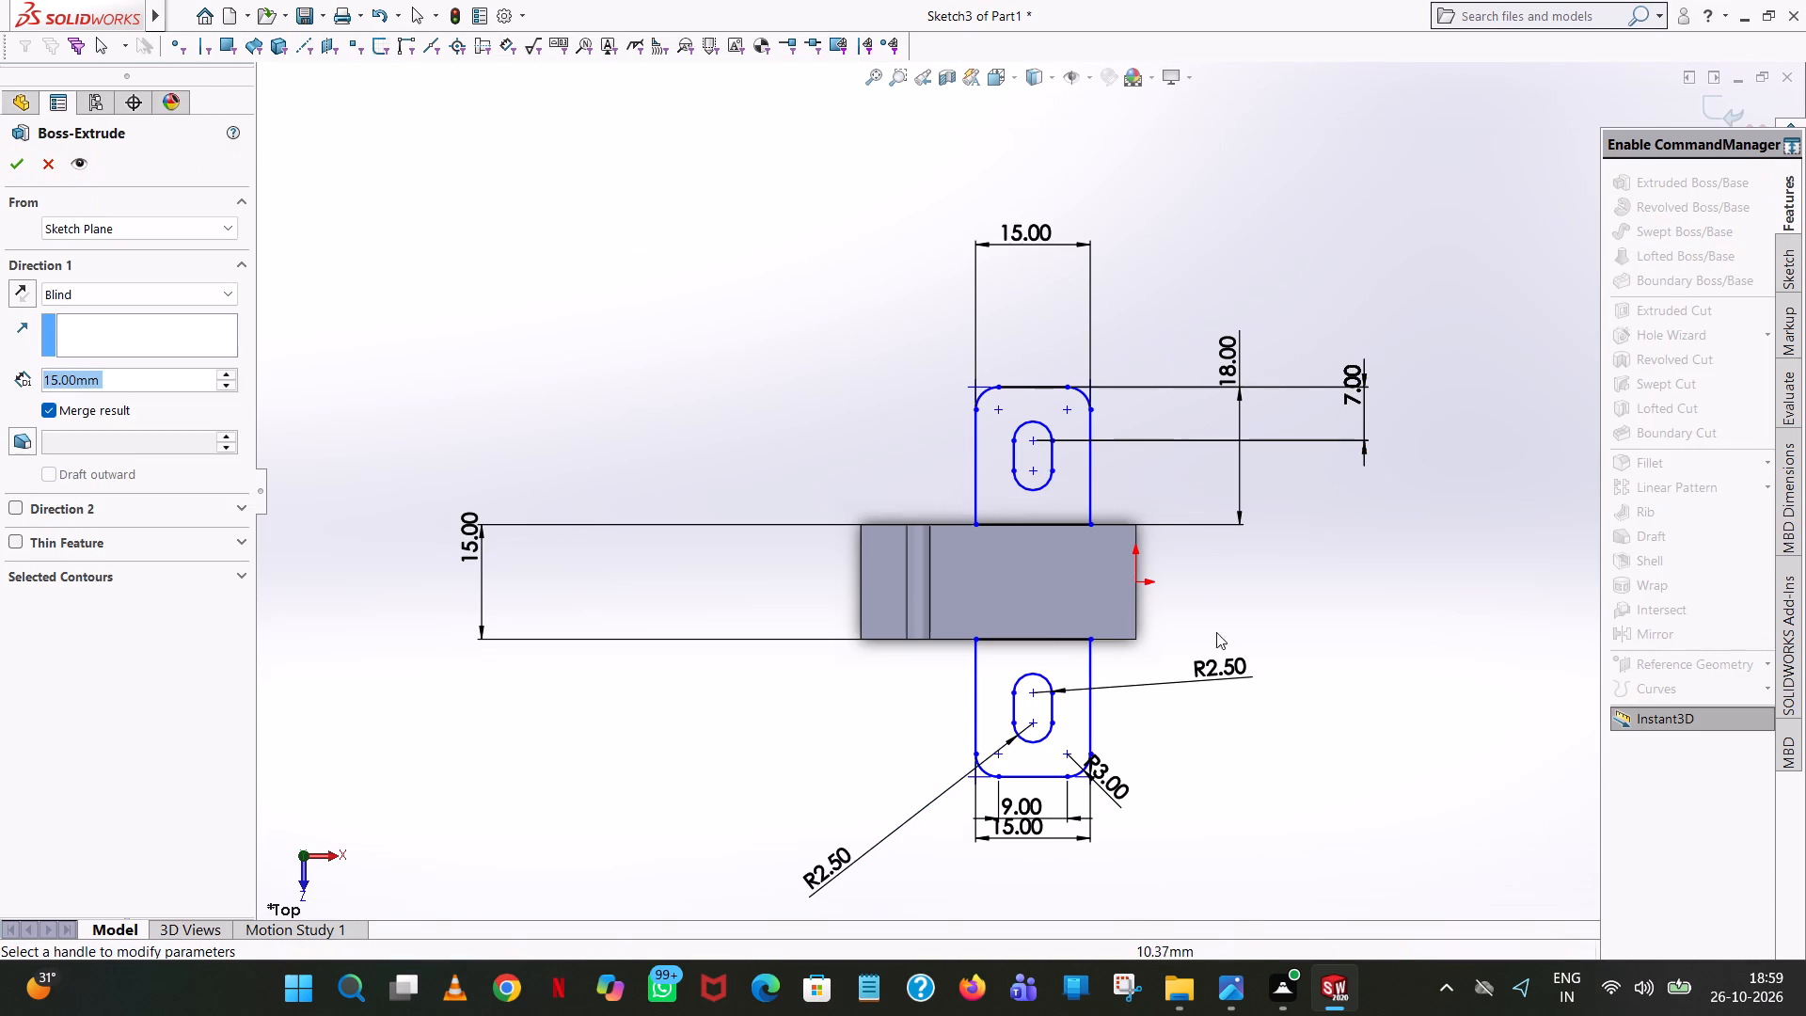
{"action": "middle_click_drag", "start_coordinate": [1218, 649], "coordinate": [1292, 406]}
{"action": "scroll", "coordinate": [1218, 648], "scroll_direction": "up", "scroll_amount": 1}
{"action": "left_click", "coordinate": [12, 281]}
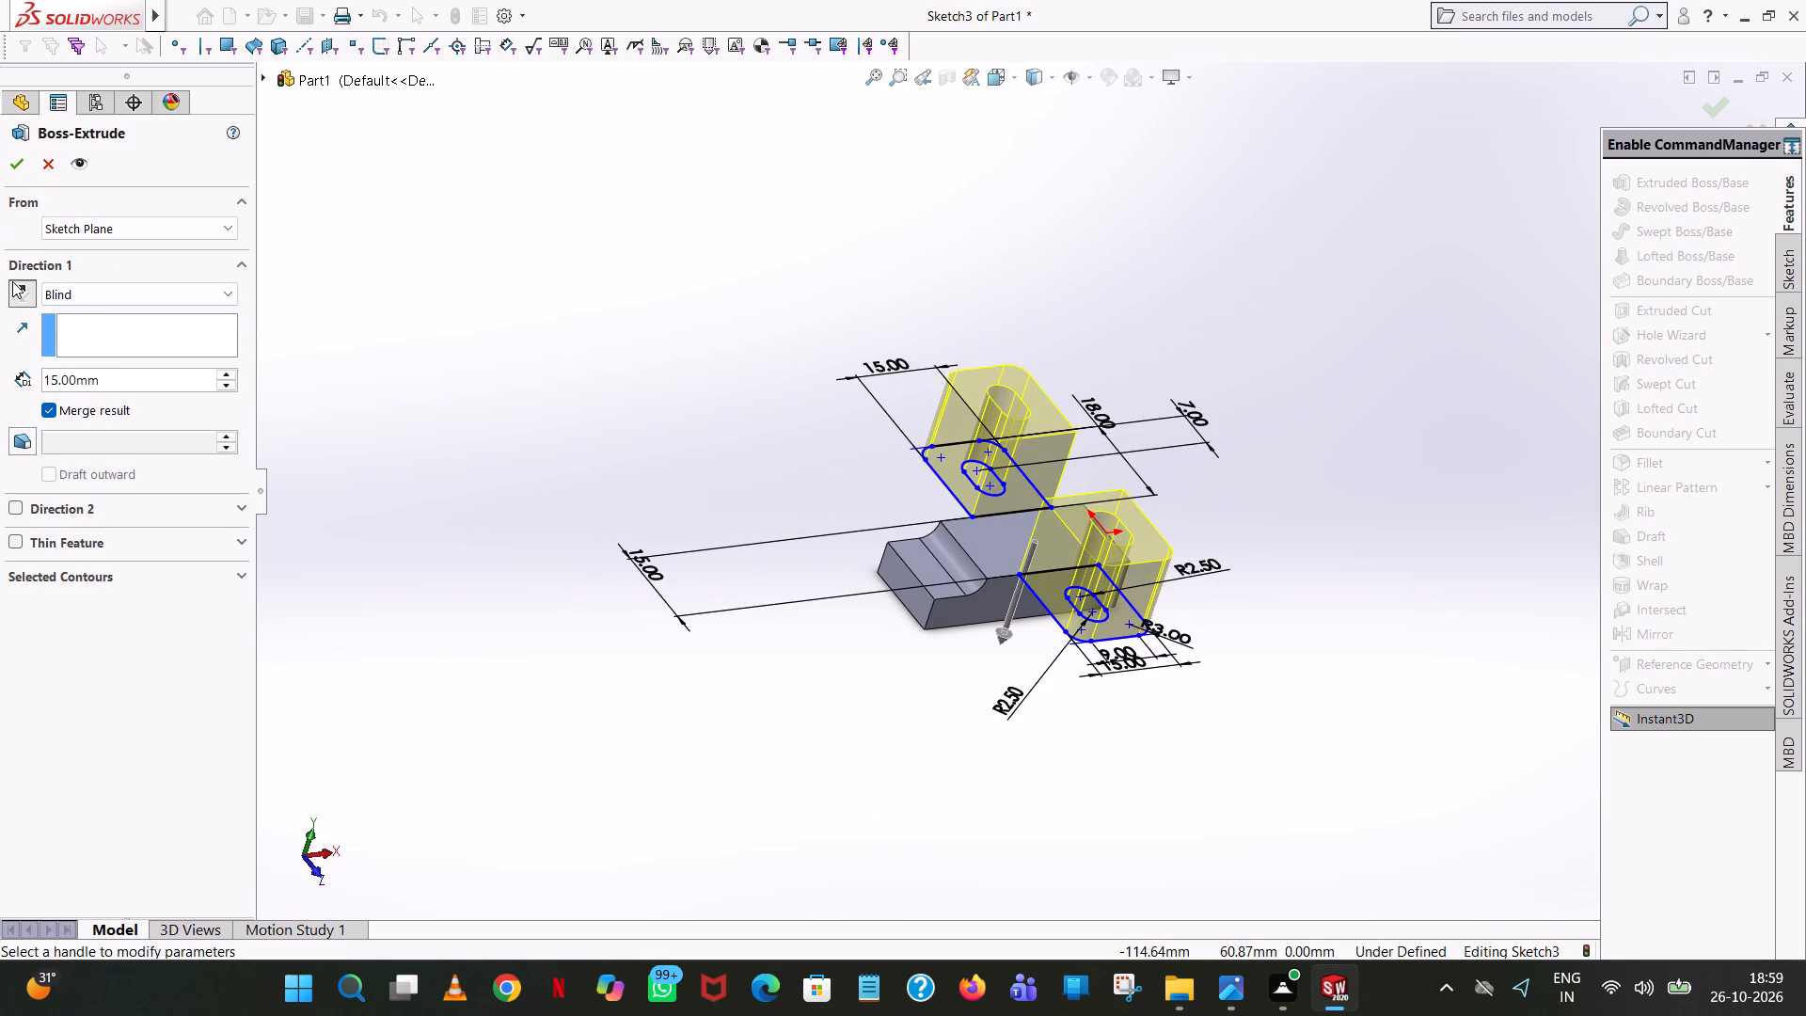
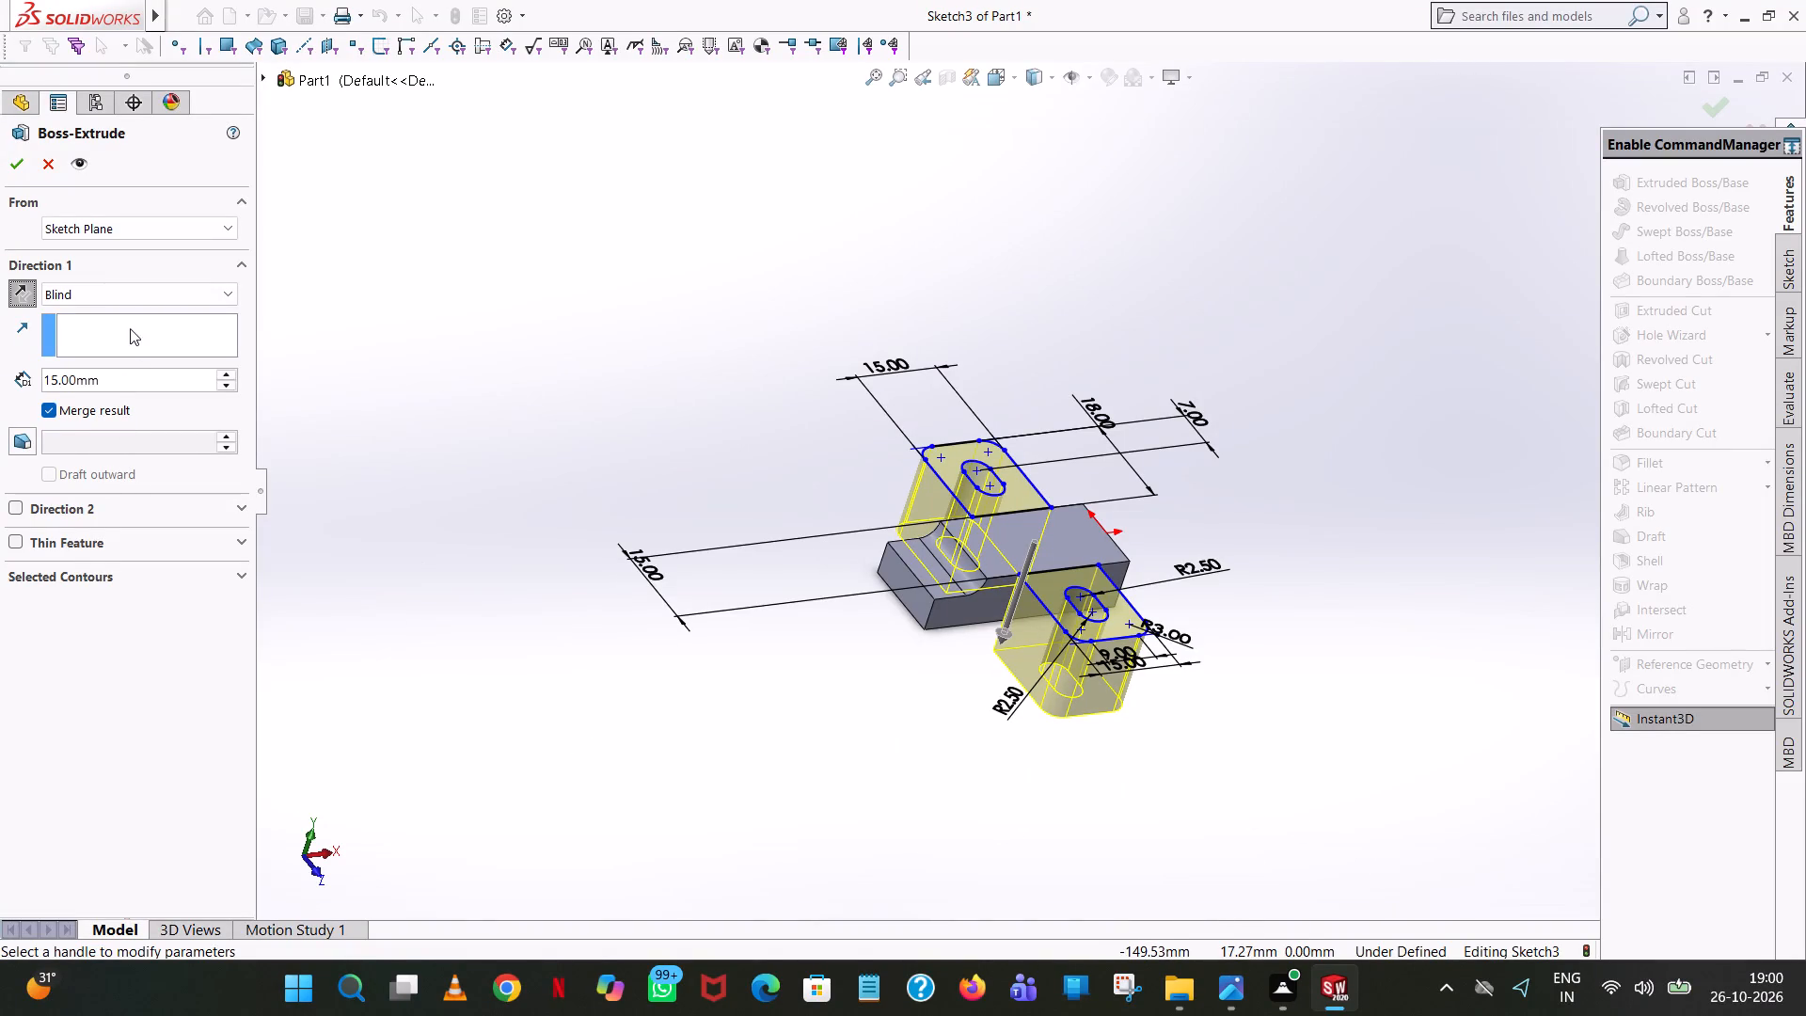
Set the depth of the slotted side tabs' extrusion to 4 mm and finish the feature.
{"action": "double_click", "coordinate": [130, 379]}
{"action": "key", "text": "4"}
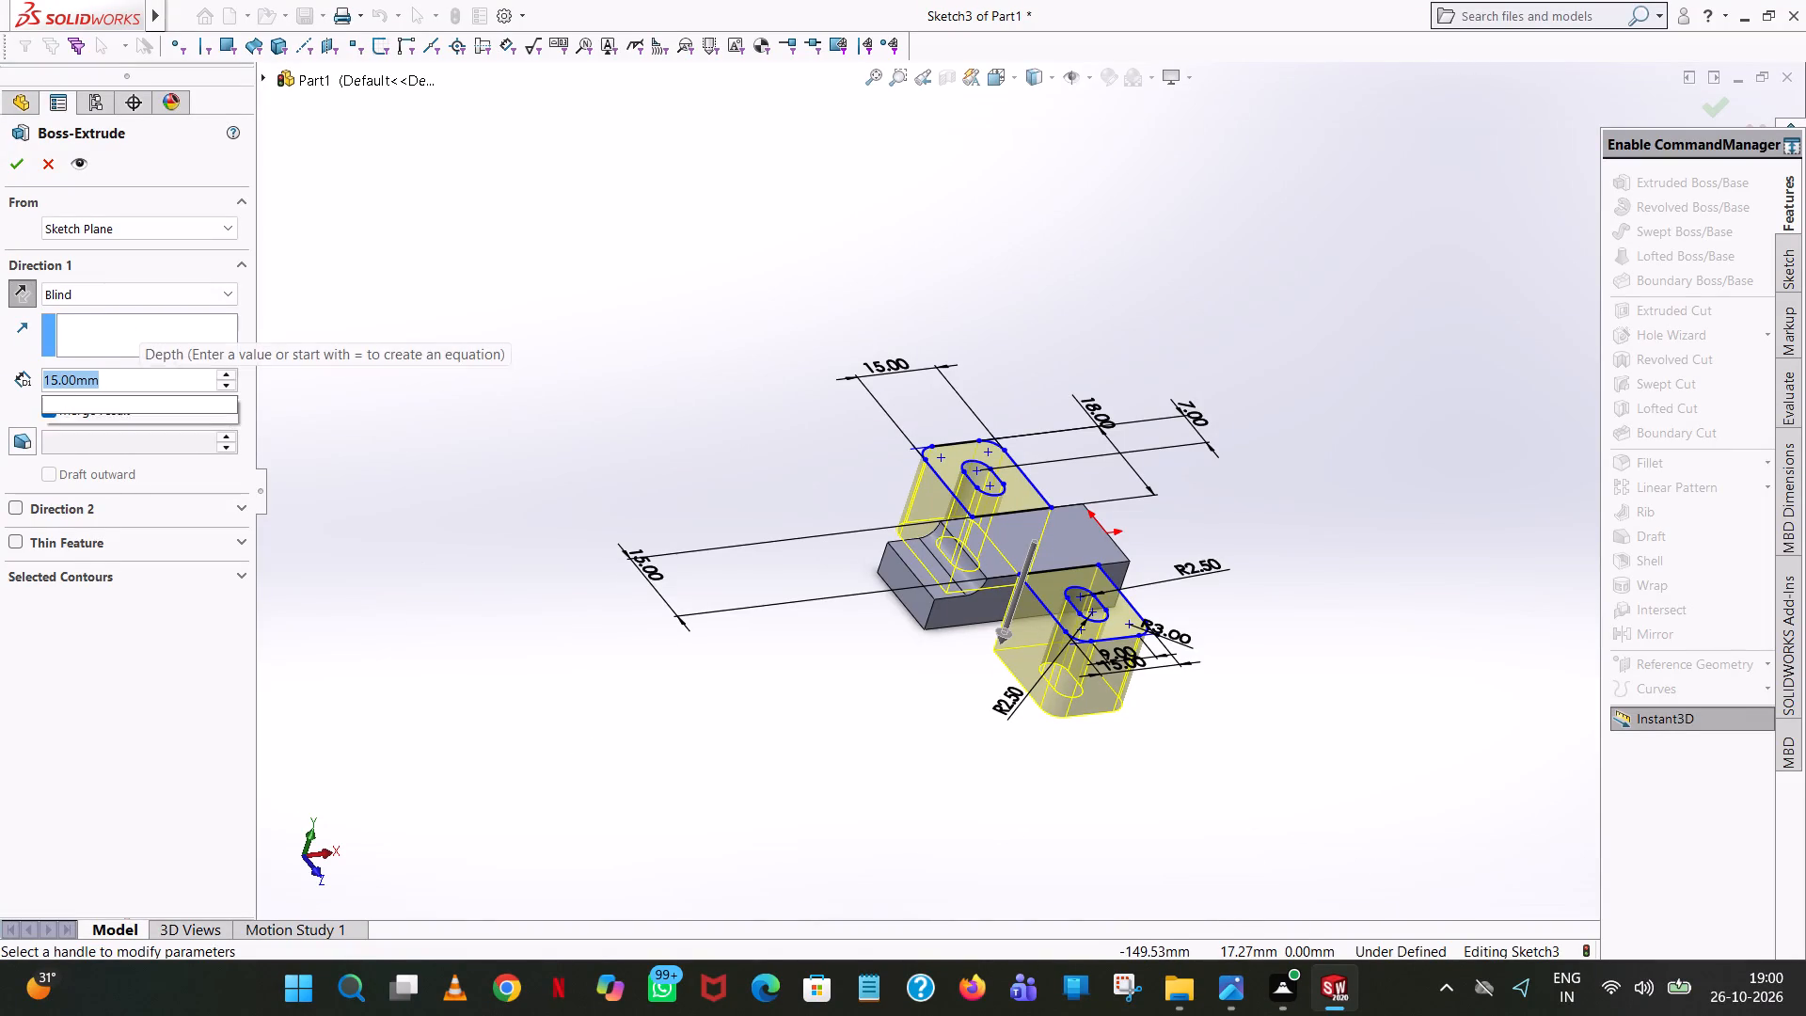
{"action": "left_click", "coordinate": [743, 305]}
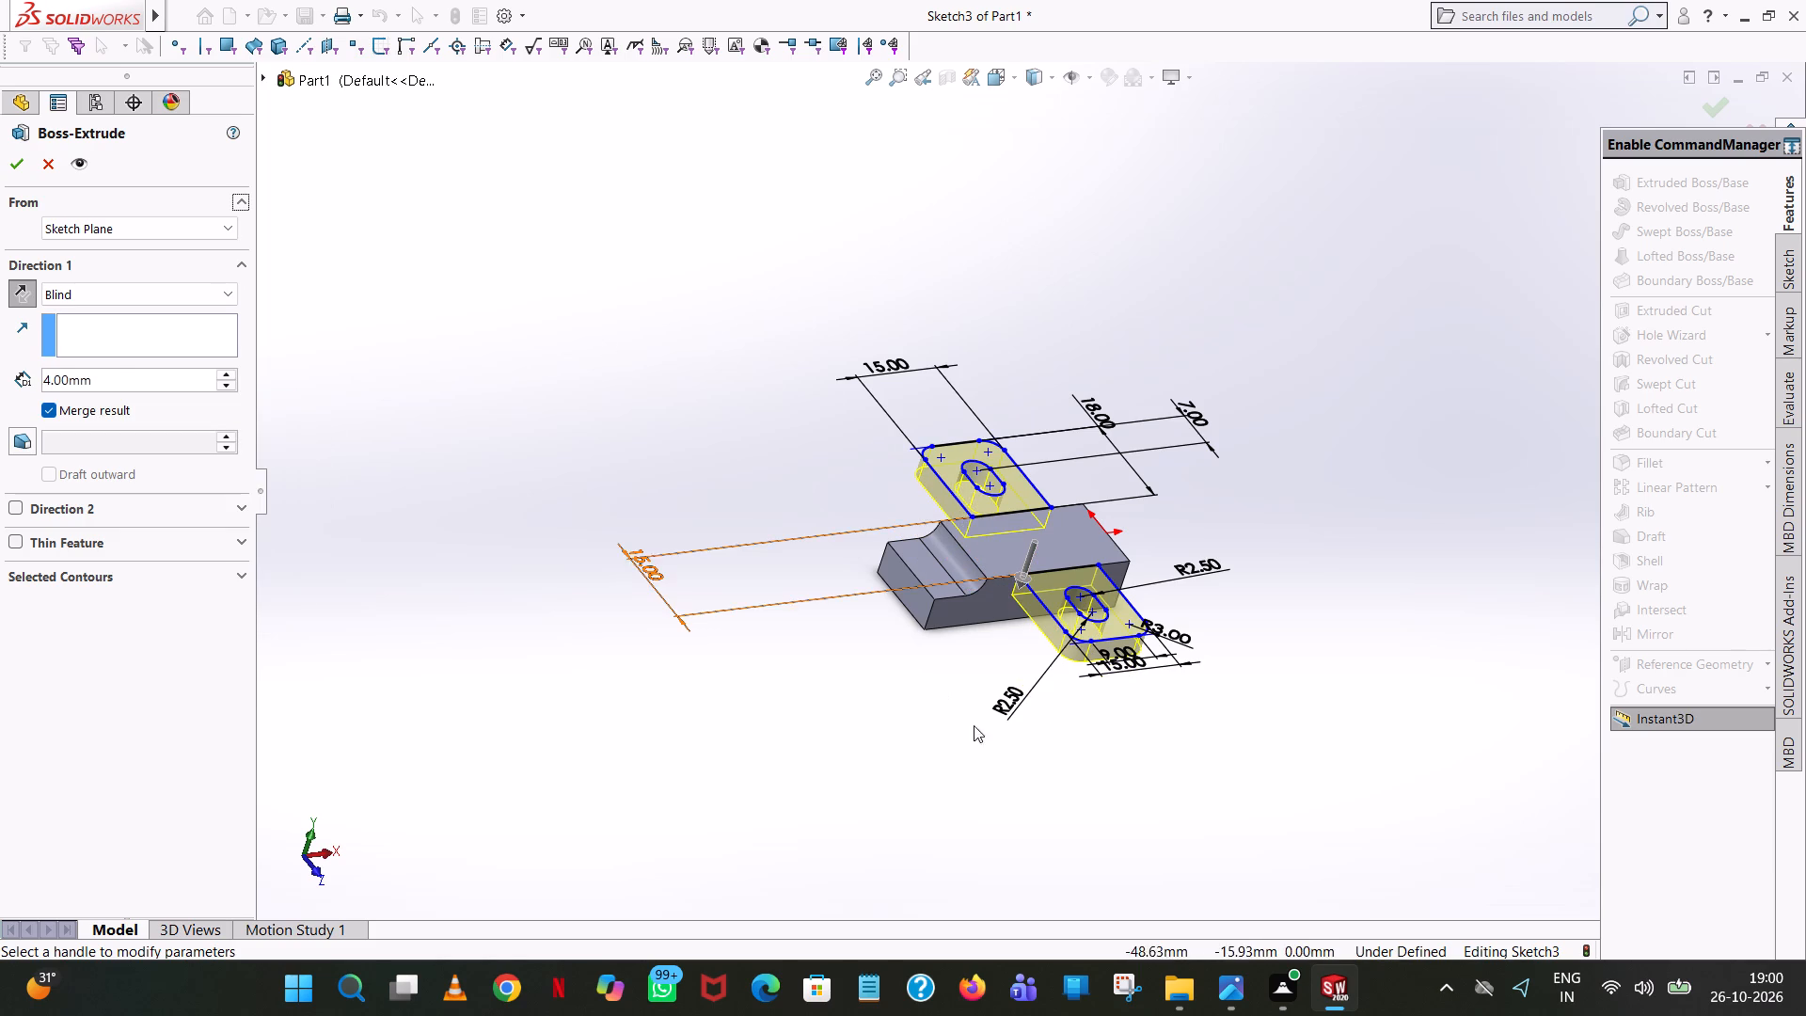
{"action": "middle_click_drag", "start_coordinate": [1076, 674], "coordinate": [916, 342]}
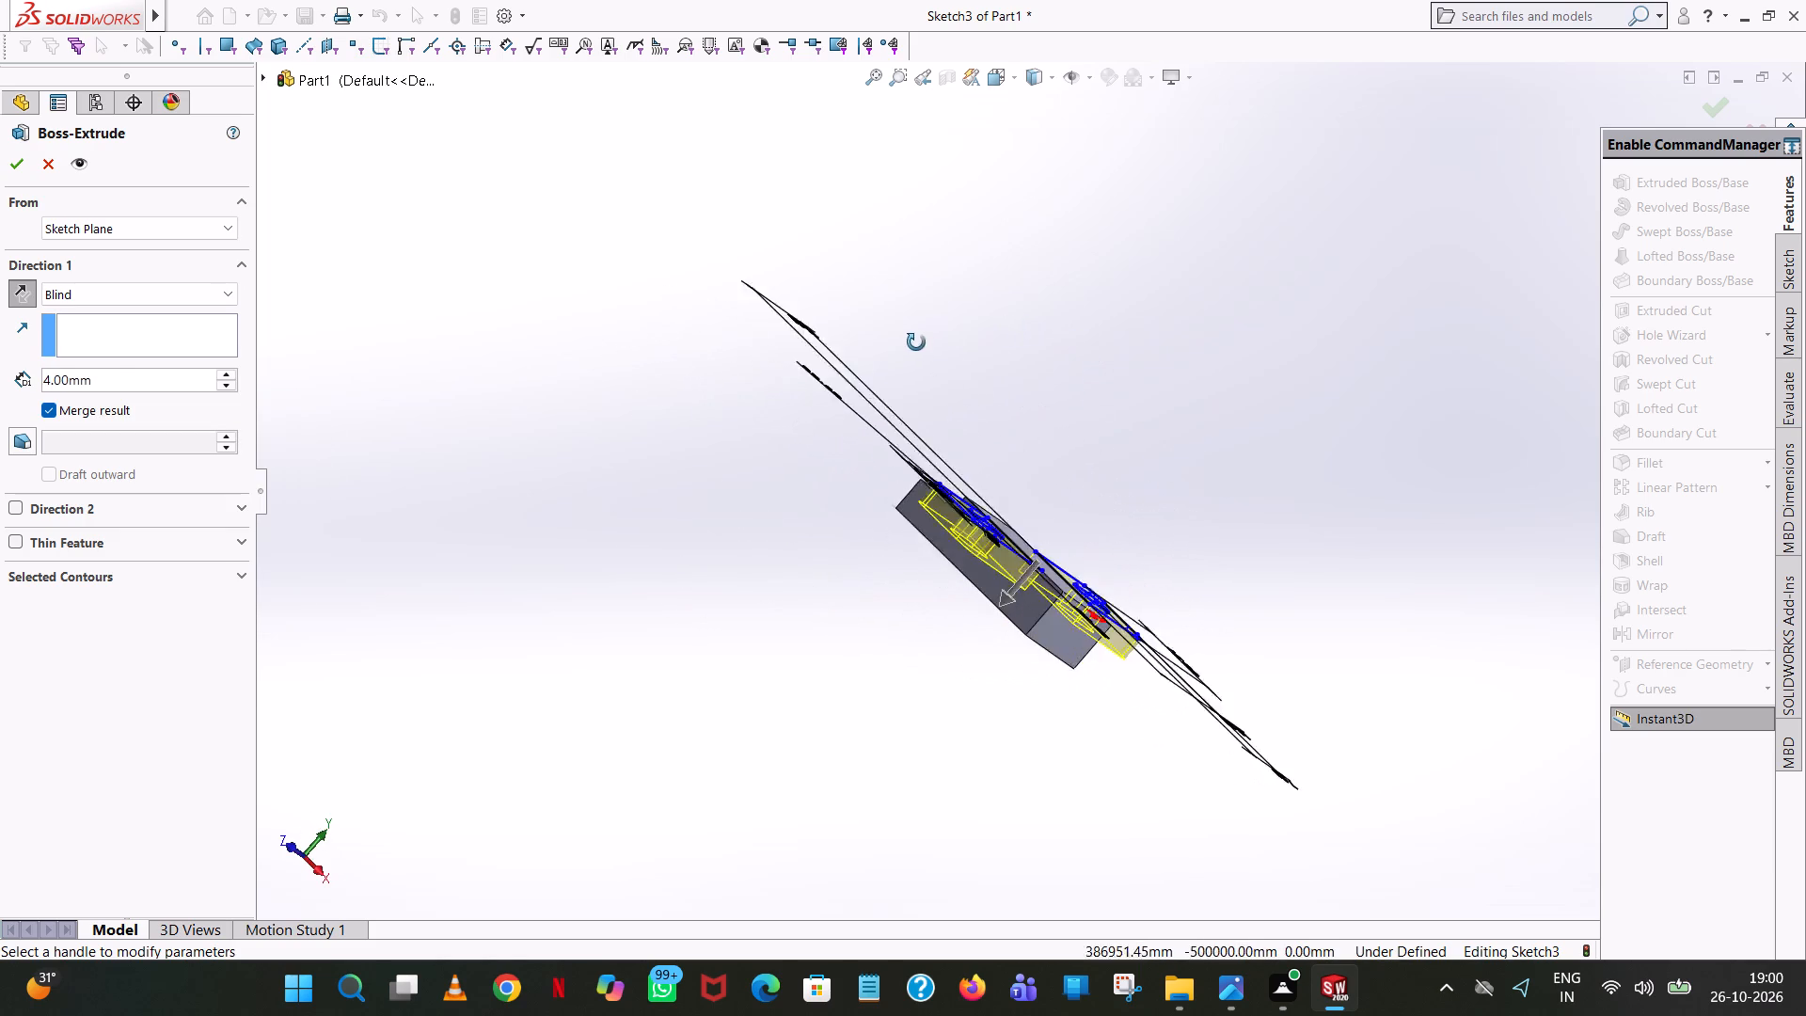
{"action": "middle_click_drag", "start_coordinate": [916, 342], "coordinate": [910, 344]}
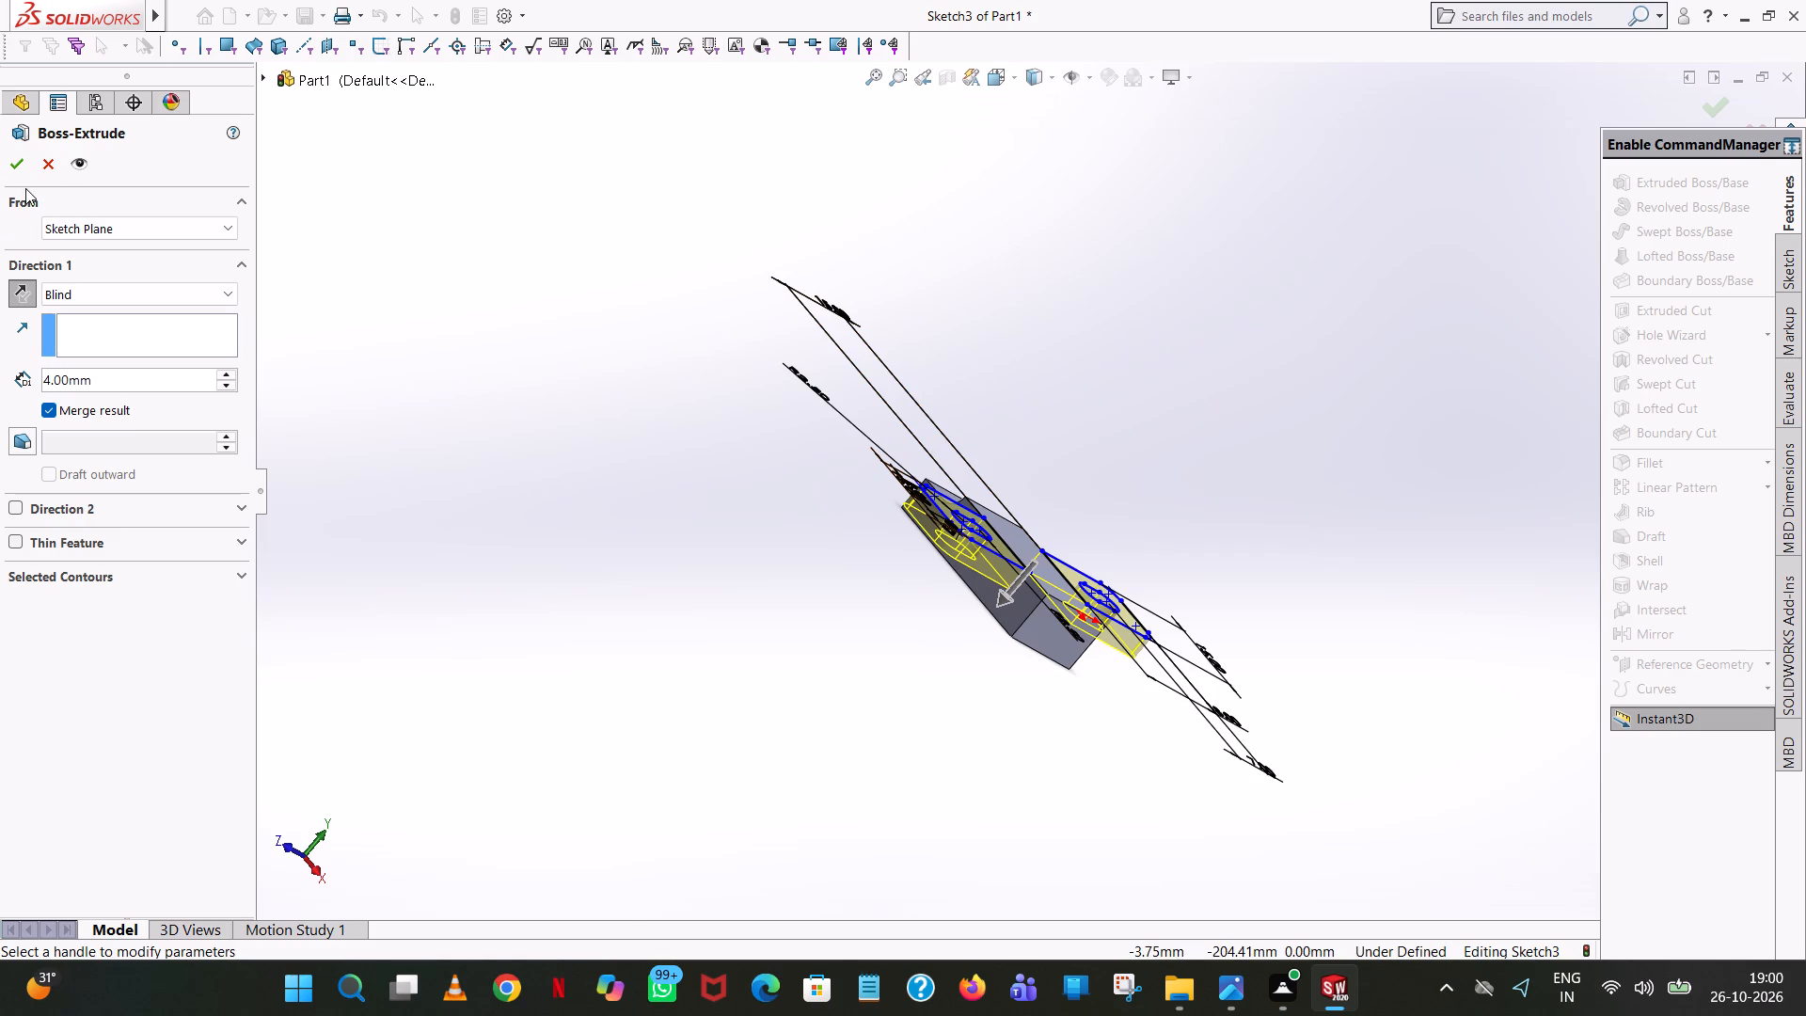
{"action": "left_click", "coordinate": [10, 164]}
{"action": "left_click", "coordinate": [1151, 285]}
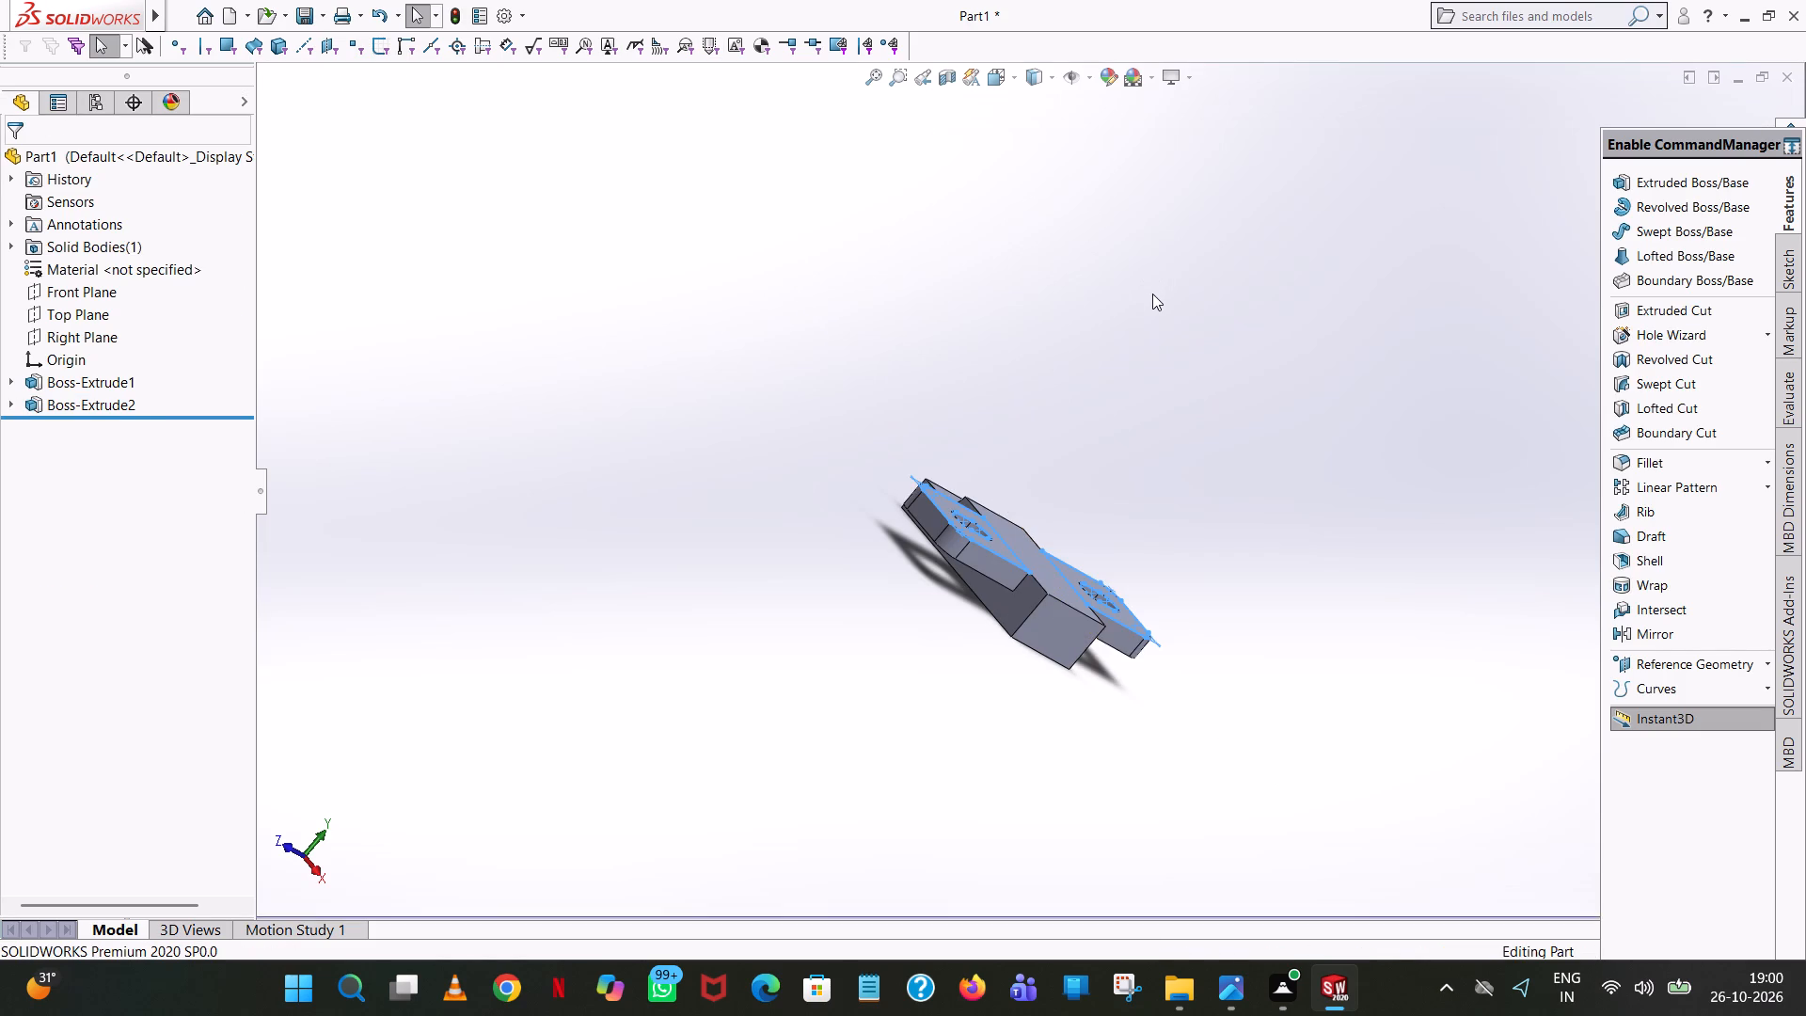
Examine the hinge plate with its extruded slotted tabs from the side, the underside and above.
{"action": "middle_click_drag", "start_coordinate": [1119, 488], "coordinate": [1401, 867]}
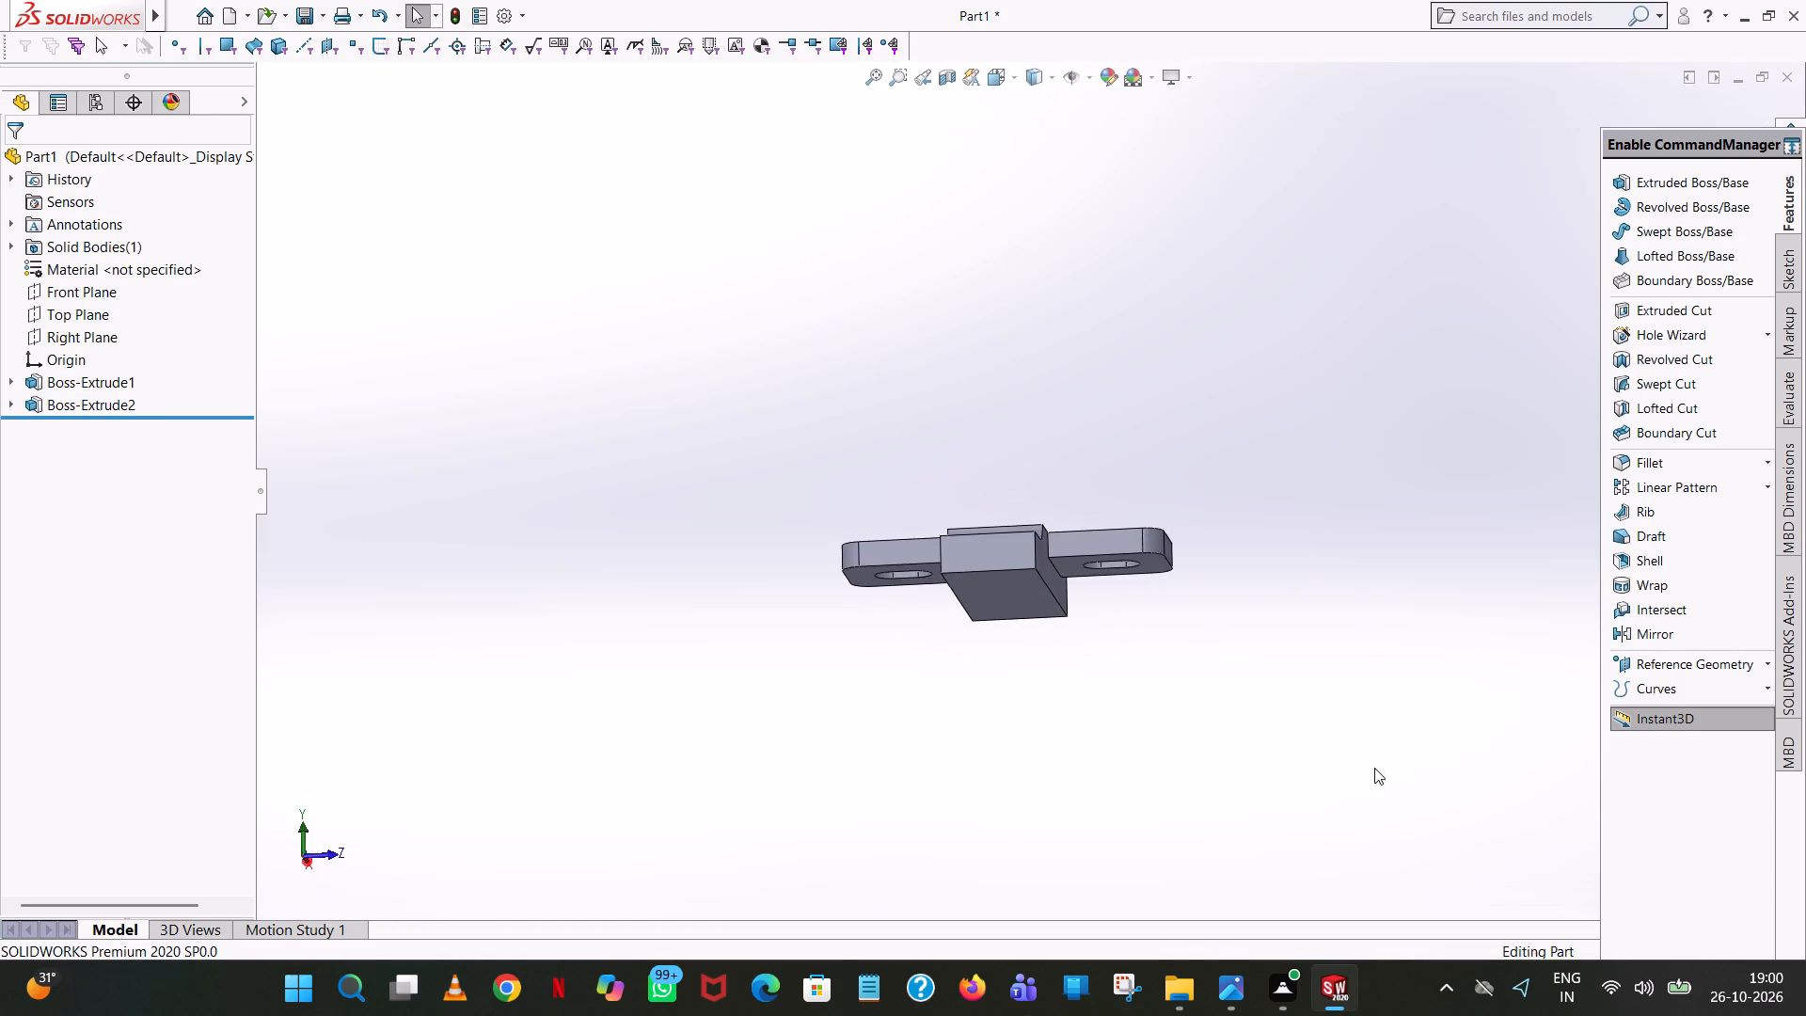
{"action": "scroll", "coordinate": [1323, 531], "scroll_direction": "up", "scroll_amount": 1}
{"action": "middle_click_drag", "start_coordinate": [1321, 532], "coordinate": [1372, 843]}
{"action": "scroll", "coordinate": [1372, 843], "scroll_direction": "up", "scroll_amount": 1}
{"action": "middle_click_drag", "start_coordinate": [1230, 408], "coordinate": [860, 404]}
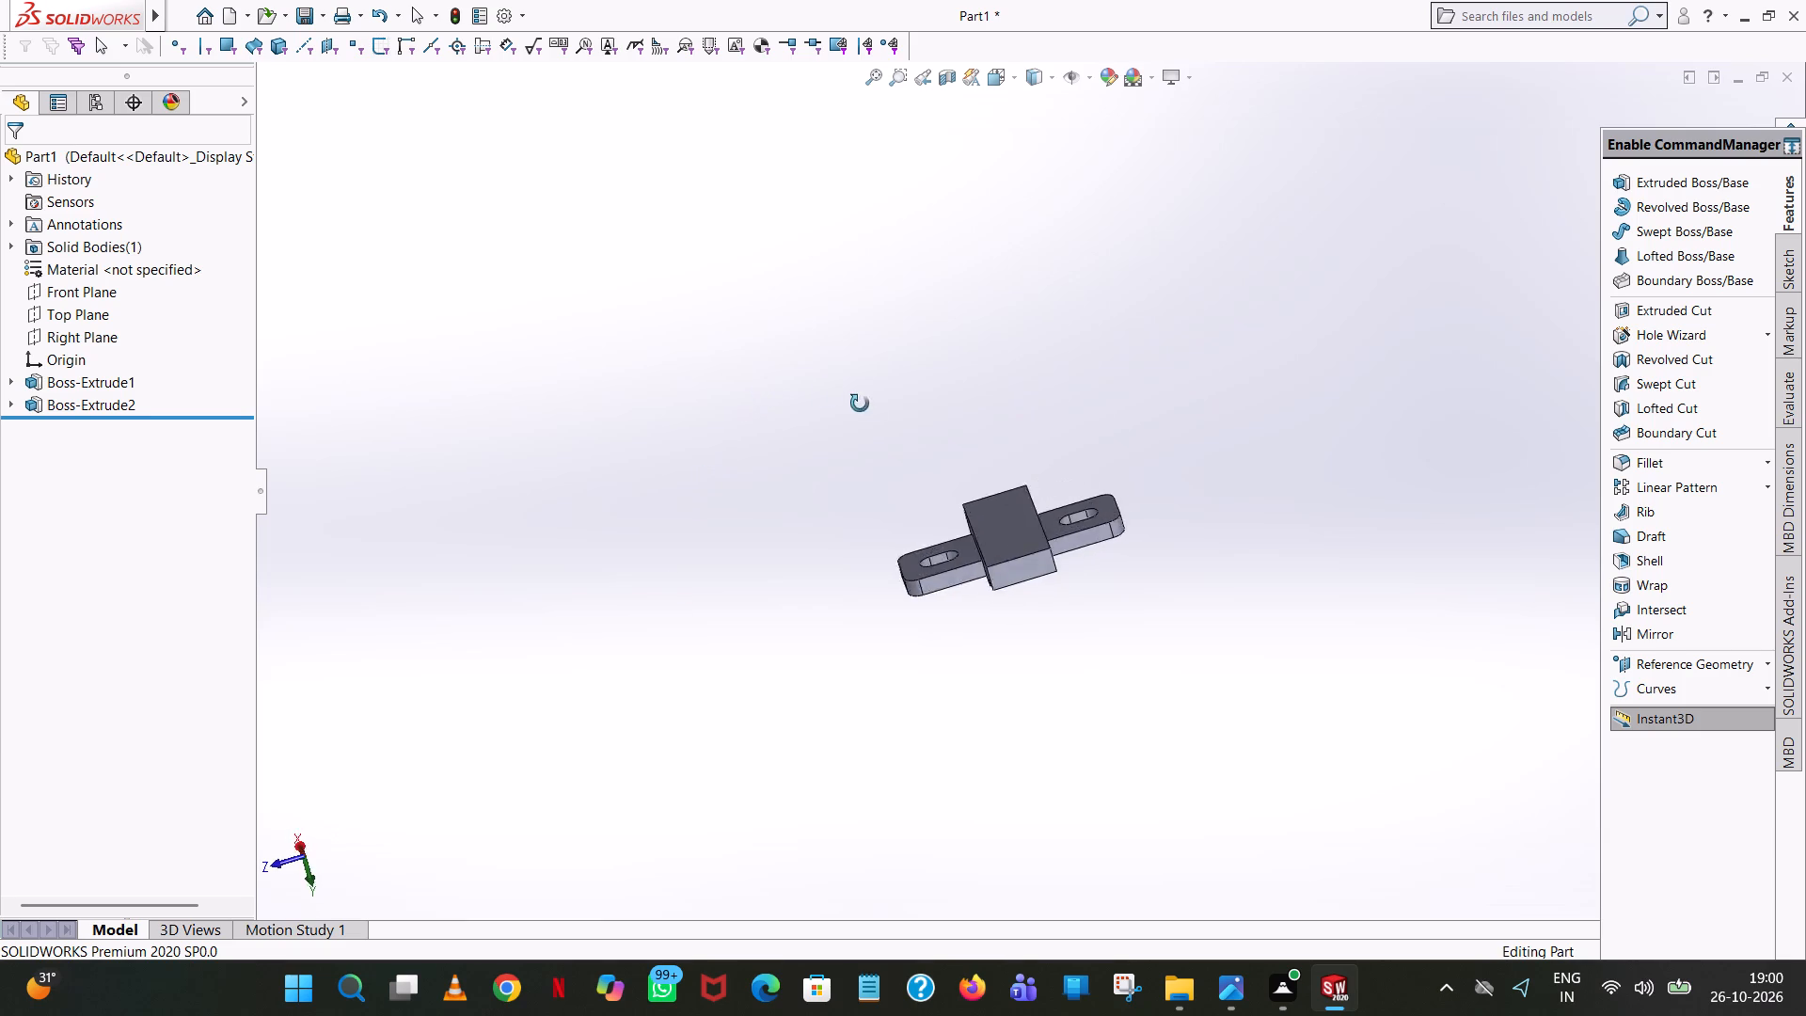
{"action": "middle_click_drag", "start_coordinate": [860, 404], "coordinate": [1194, 407]}
{"action": "scroll", "coordinate": [1194, 407], "scroll_direction": "up", "scroll_amount": 1}
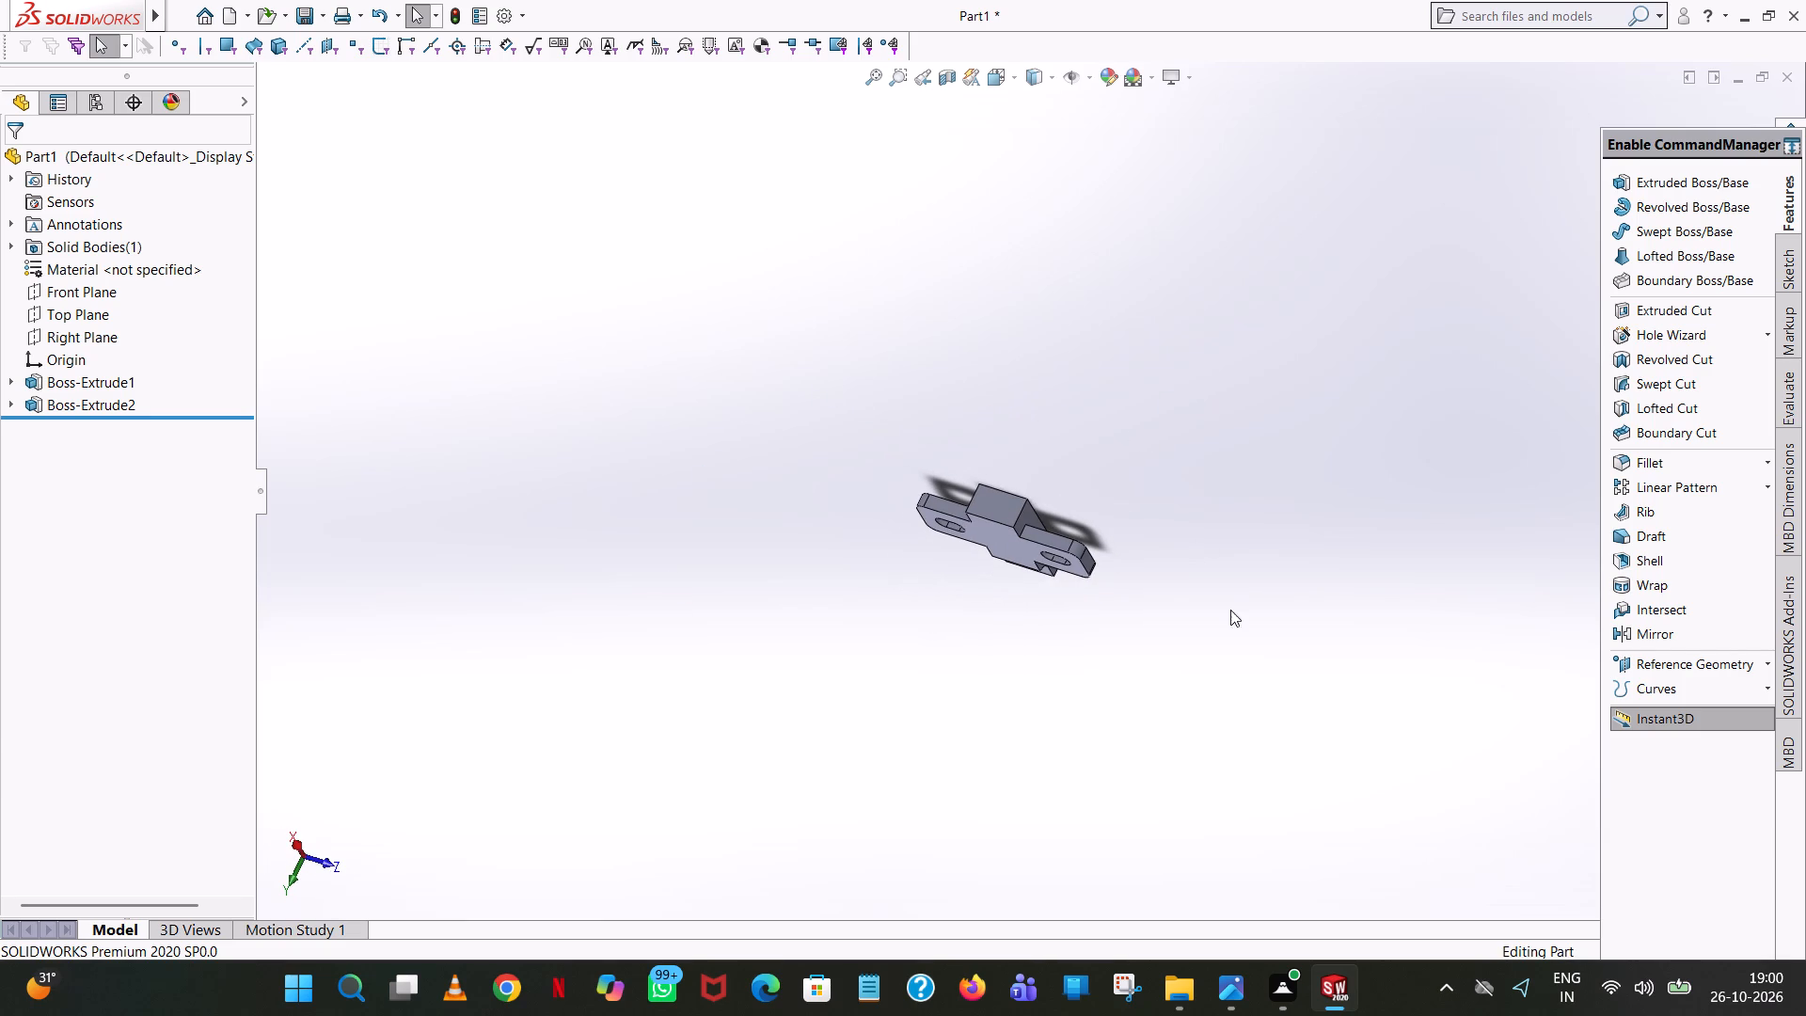
{"action": "middle_click_drag", "start_coordinate": [1170, 548], "coordinate": [897, 659]}
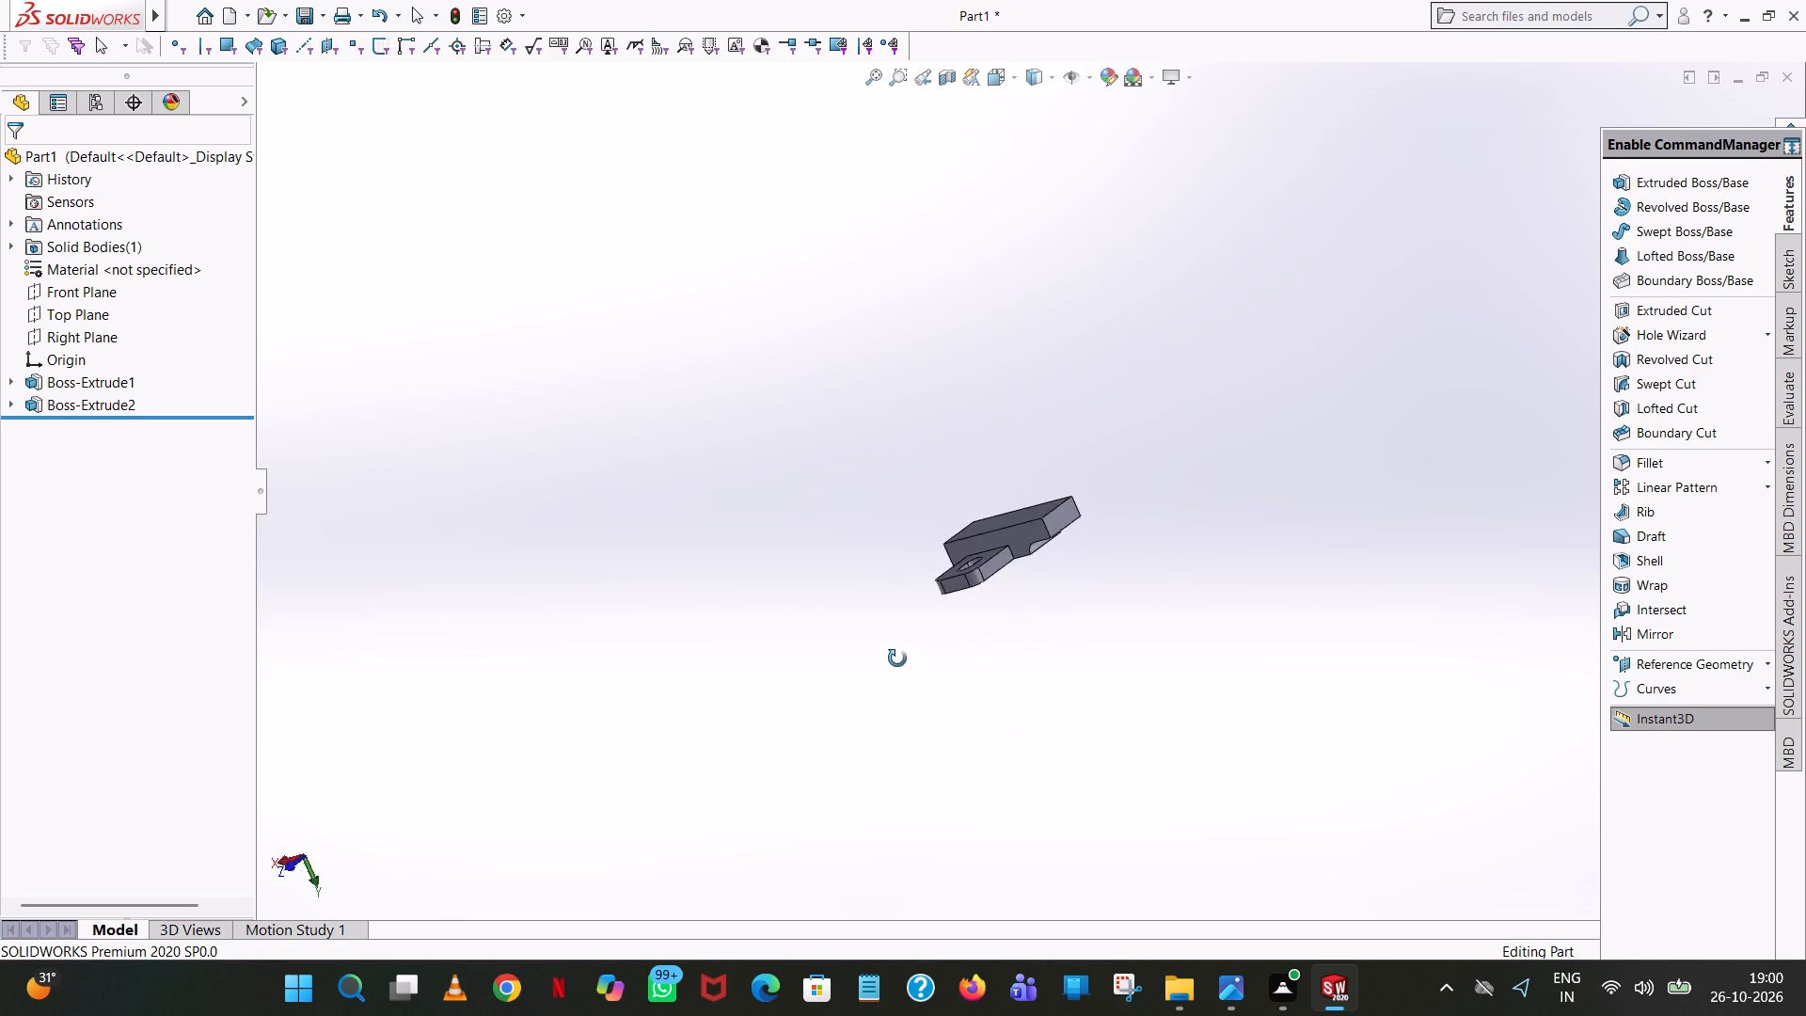
{"action": "middle_click_drag", "start_coordinate": [897, 659], "coordinate": [580, 687]}
{"action": "scroll", "coordinate": [580, 687], "scroll_direction": "up", "scroll_amount": 1}
{"action": "middle_click_drag", "start_coordinate": [828, 485], "coordinate": [1083, 104]}
{"action": "middle_click_drag", "start_coordinate": [909, 600], "coordinate": [1104, 307]}
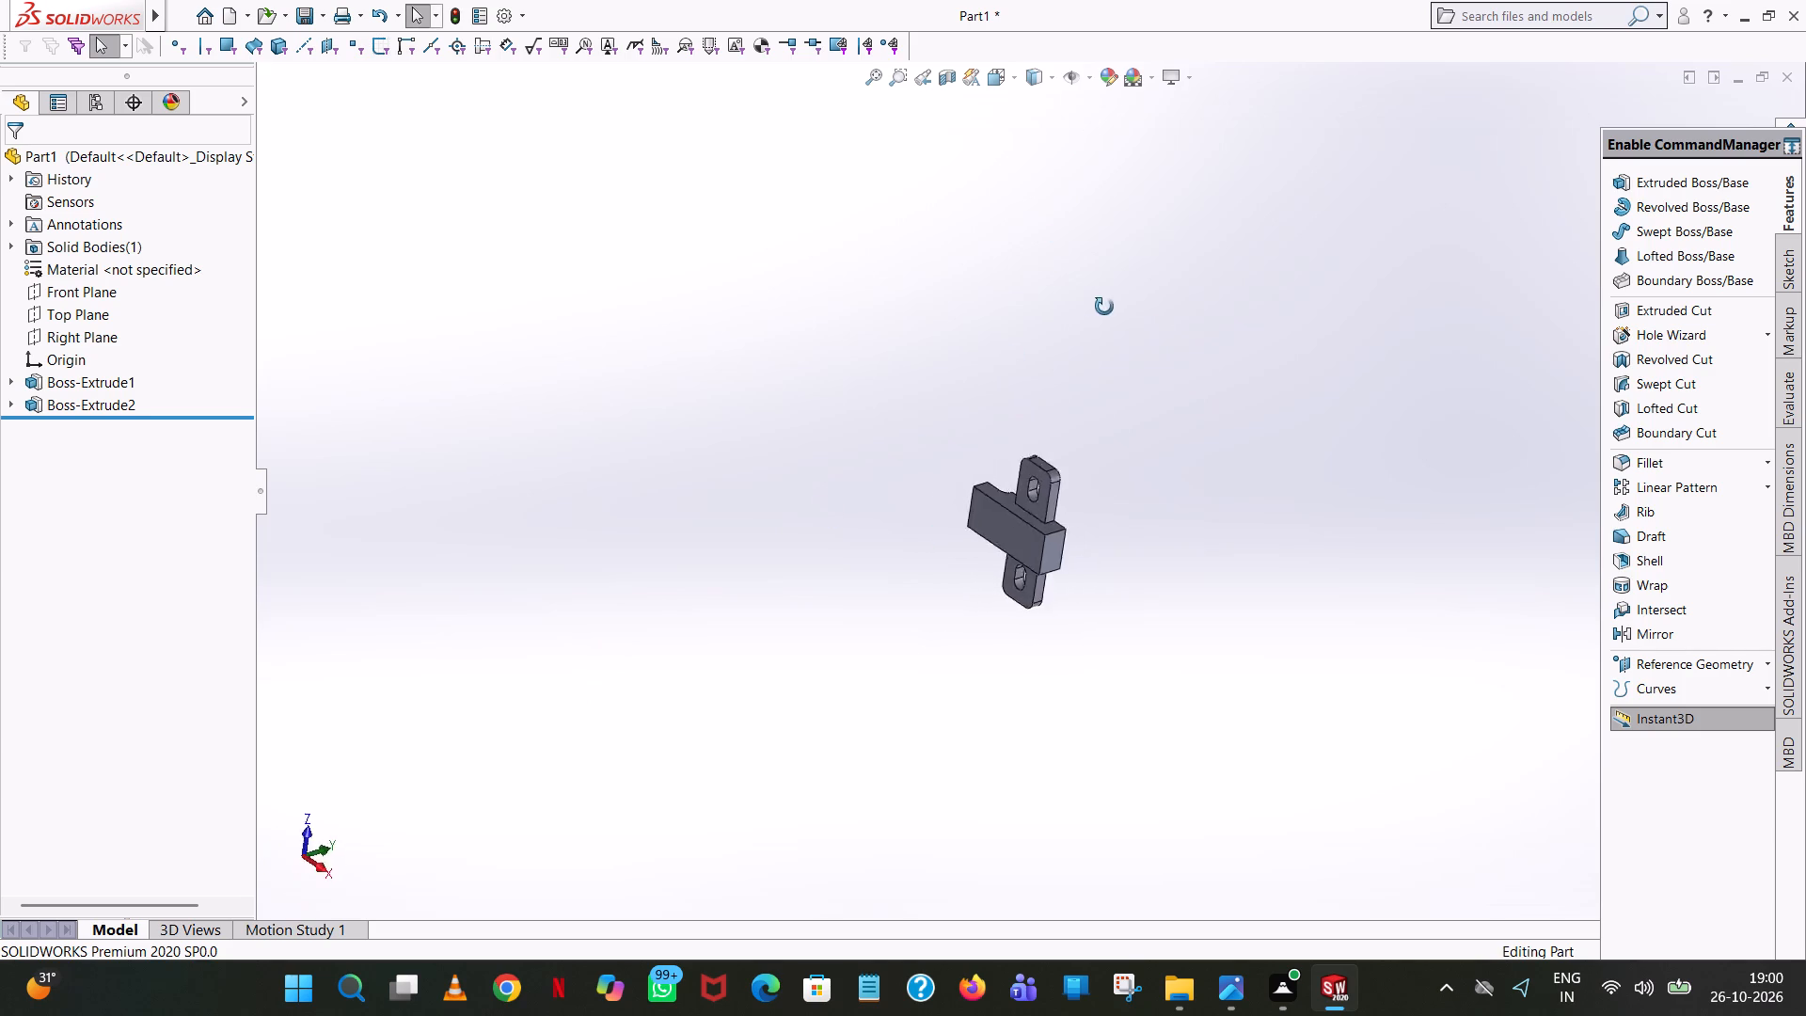
{"action": "middle_click_drag", "start_coordinate": [1104, 307], "coordinate": [1280, 728]}
{"action": "middle_click_drag", "start_coordinate": [1084, 516], "coordinate": [1195, 516]}
{"action": "scroll", "coordinate": [1195, 516], "scroll_direction": "up", "scroll_amount": 1}
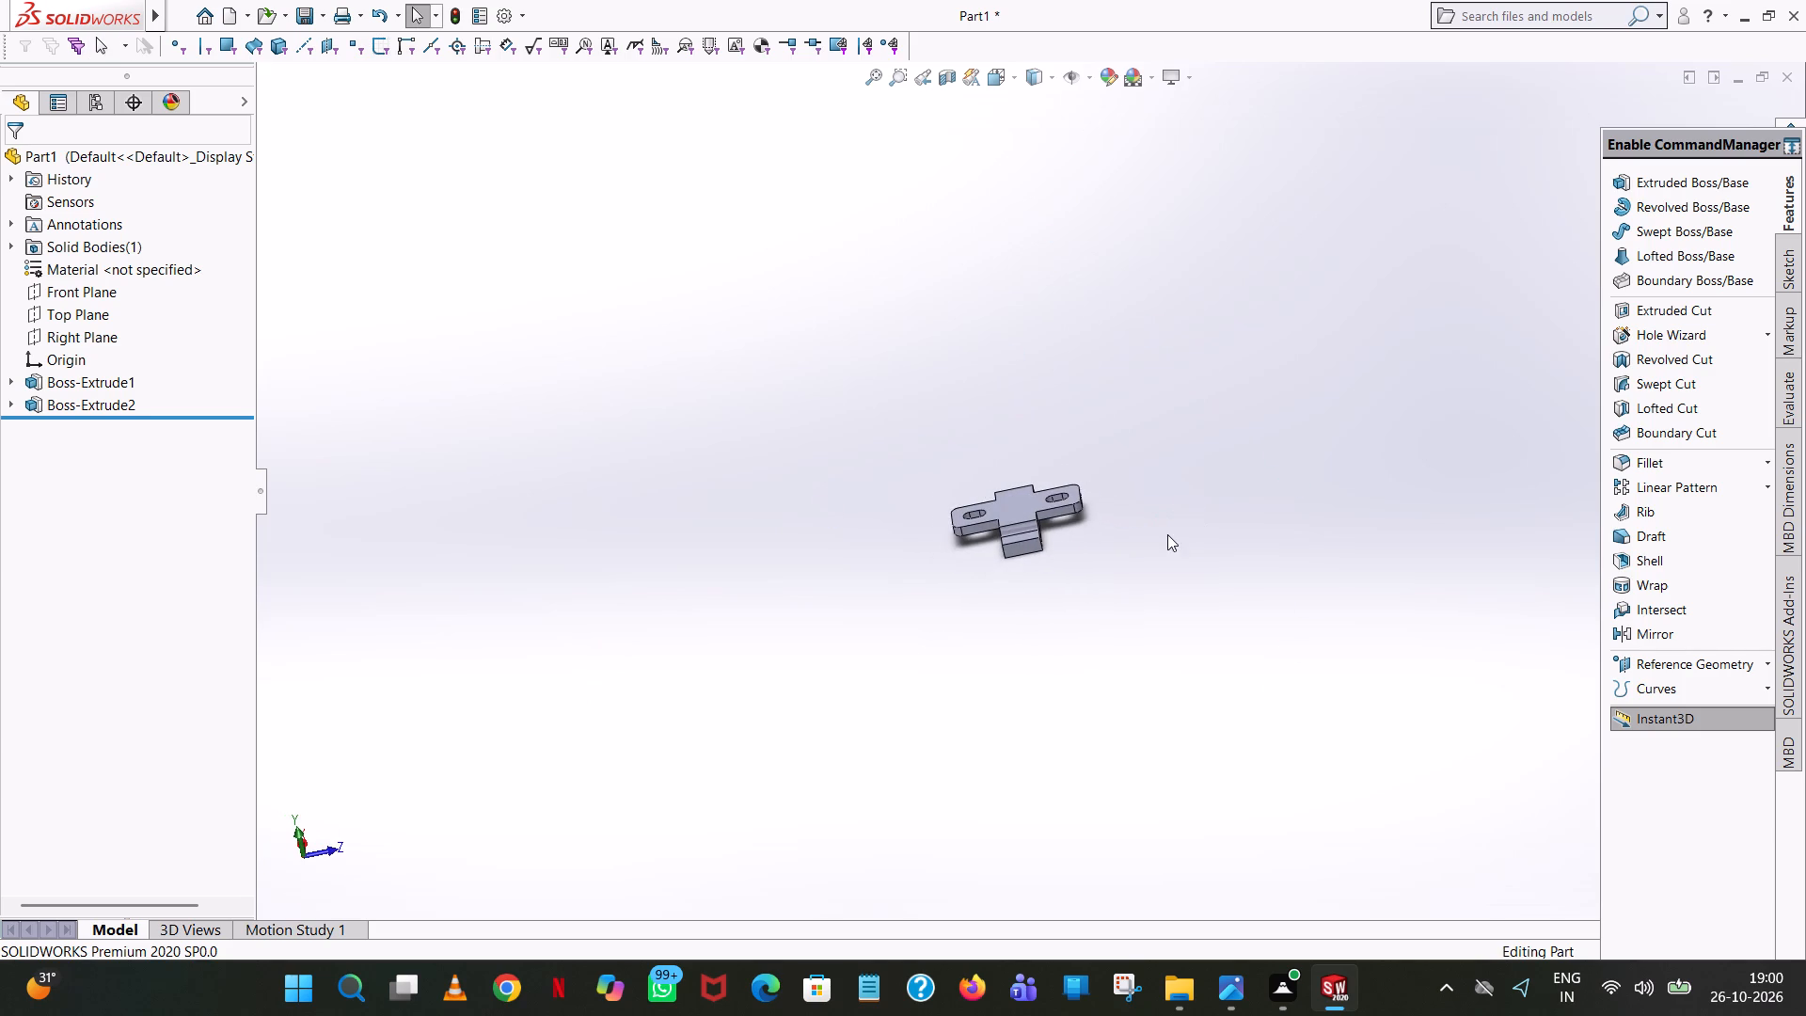
{"action": "scroll", "coordinate": [1068, 546], "scroll_direction": "down", "scroll_amount": 8}
{"action": "scroll", "coordinate": [1046, 533], "scroll_direction": "up", "scroll_amount": 2}
{"action": "scroll", "coordinate": [1046, 533], "scroll_direction": "down", "scroll_amount": 2}
{"action": "middle_click_drag", "start_coordinate": [1046, 533], "coordinate": [1216, 402]}
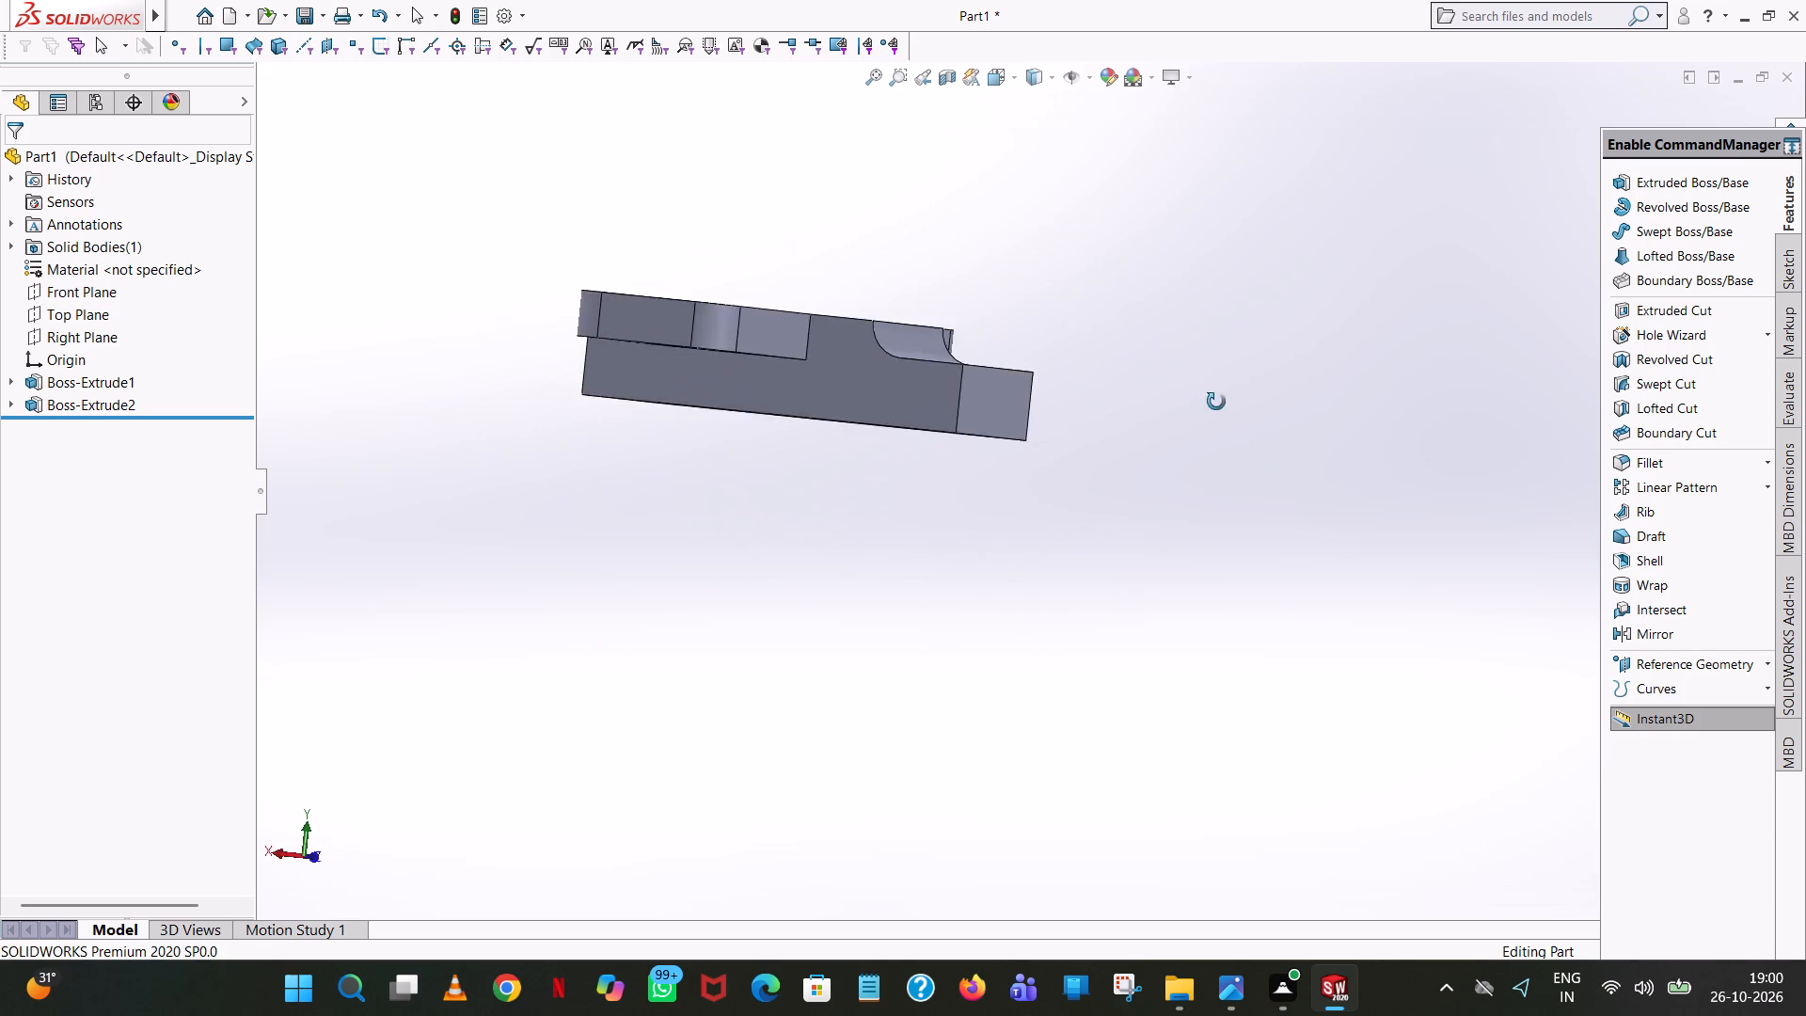
{"action": "middle_click_drag", "start_coordinate": [1216, 402], "coordinate": [1229, 514]}
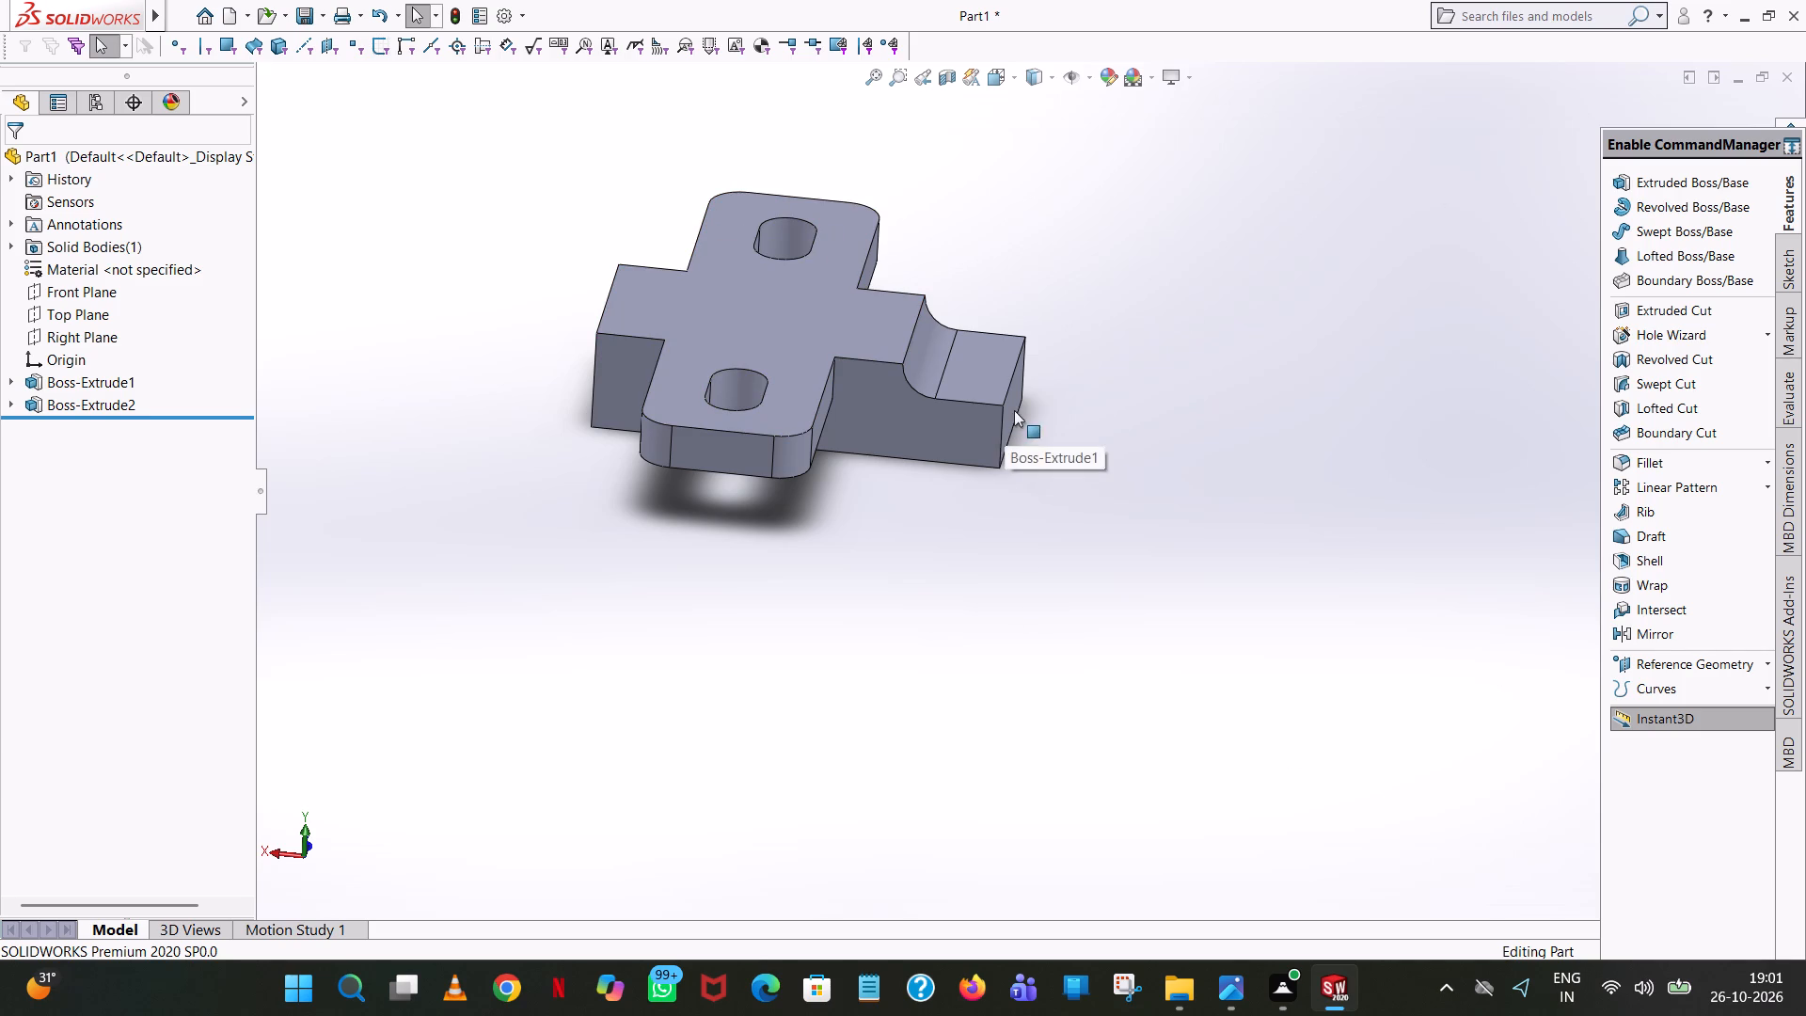
{"action": "middle_click_drag", "start_coordinate": [1030, 405], "coordinate": [1010, 673]}
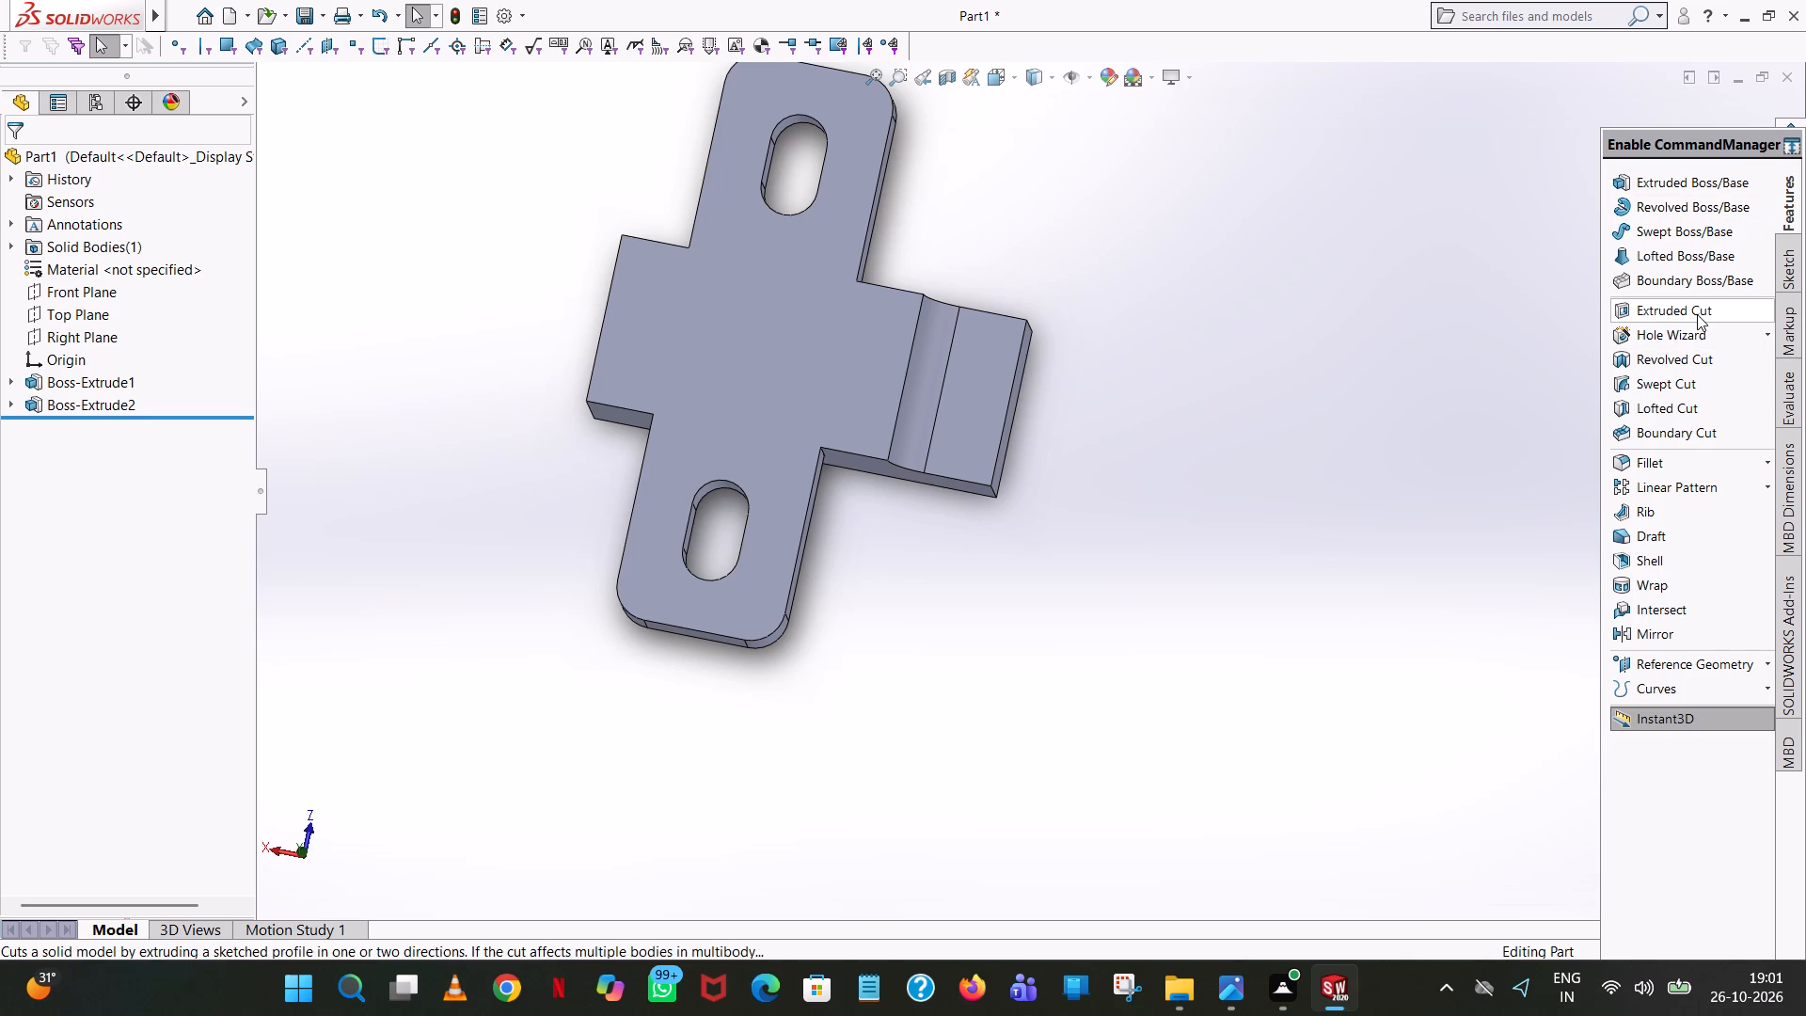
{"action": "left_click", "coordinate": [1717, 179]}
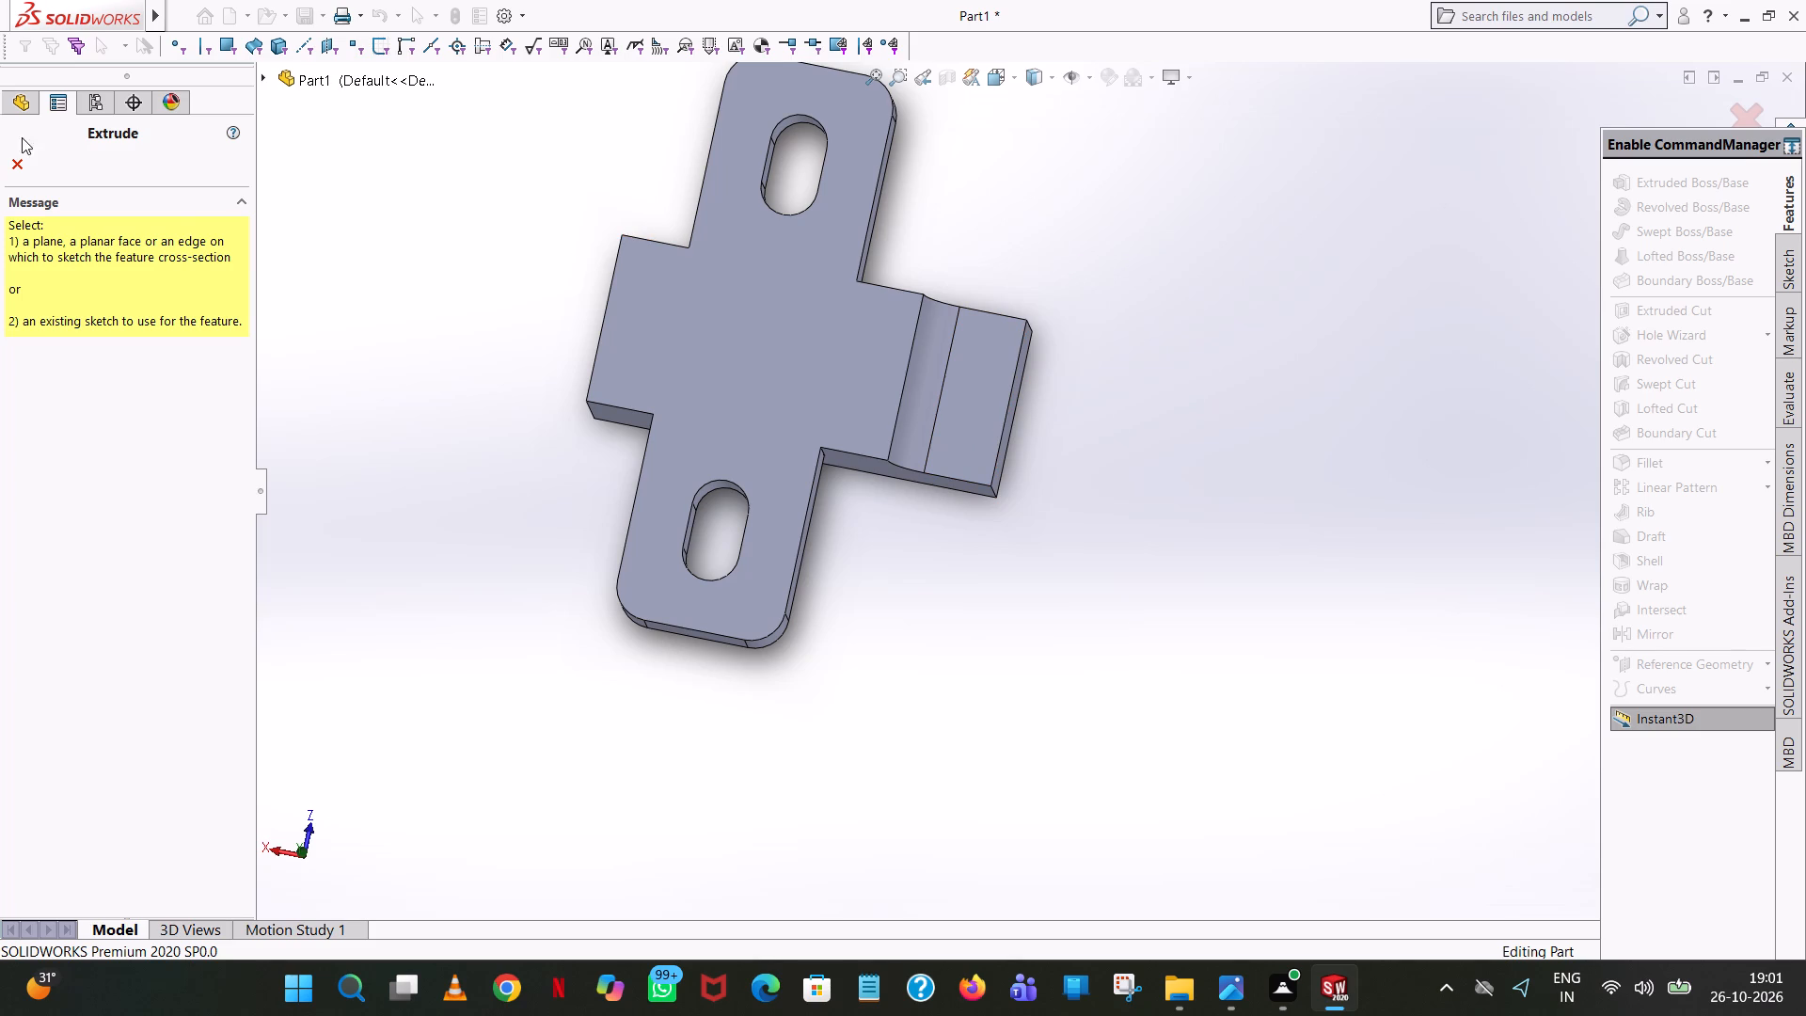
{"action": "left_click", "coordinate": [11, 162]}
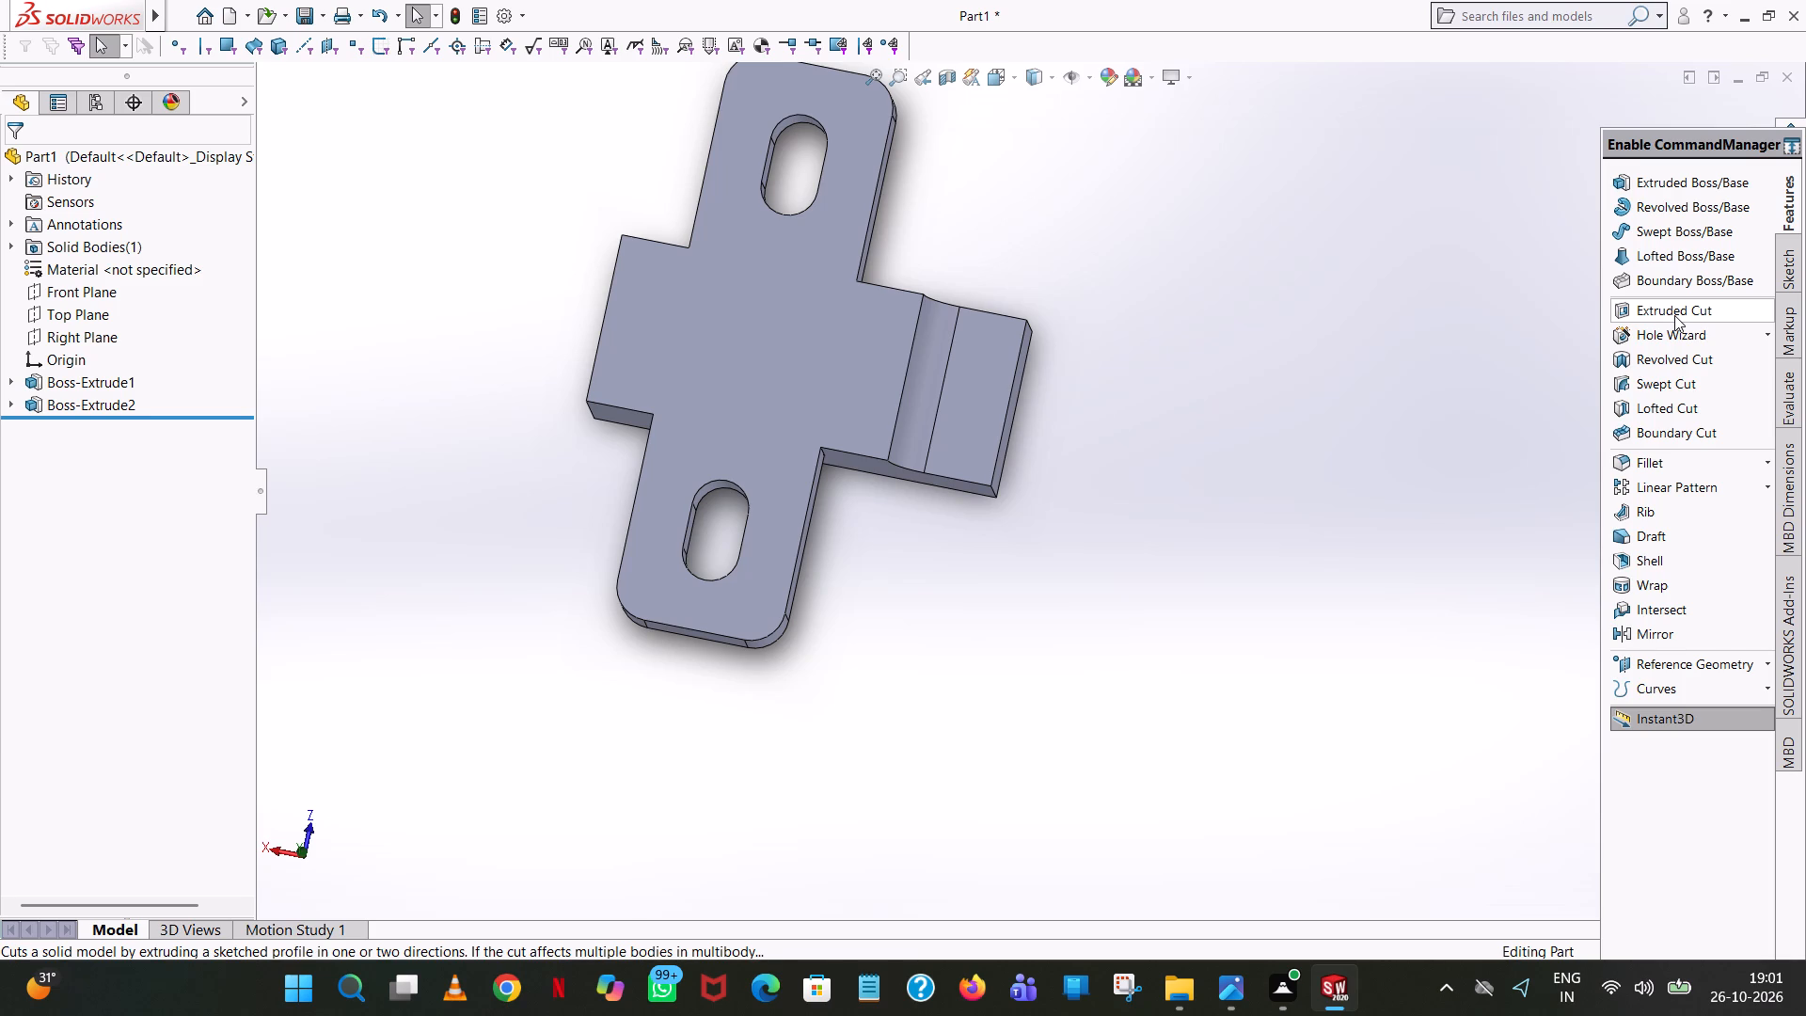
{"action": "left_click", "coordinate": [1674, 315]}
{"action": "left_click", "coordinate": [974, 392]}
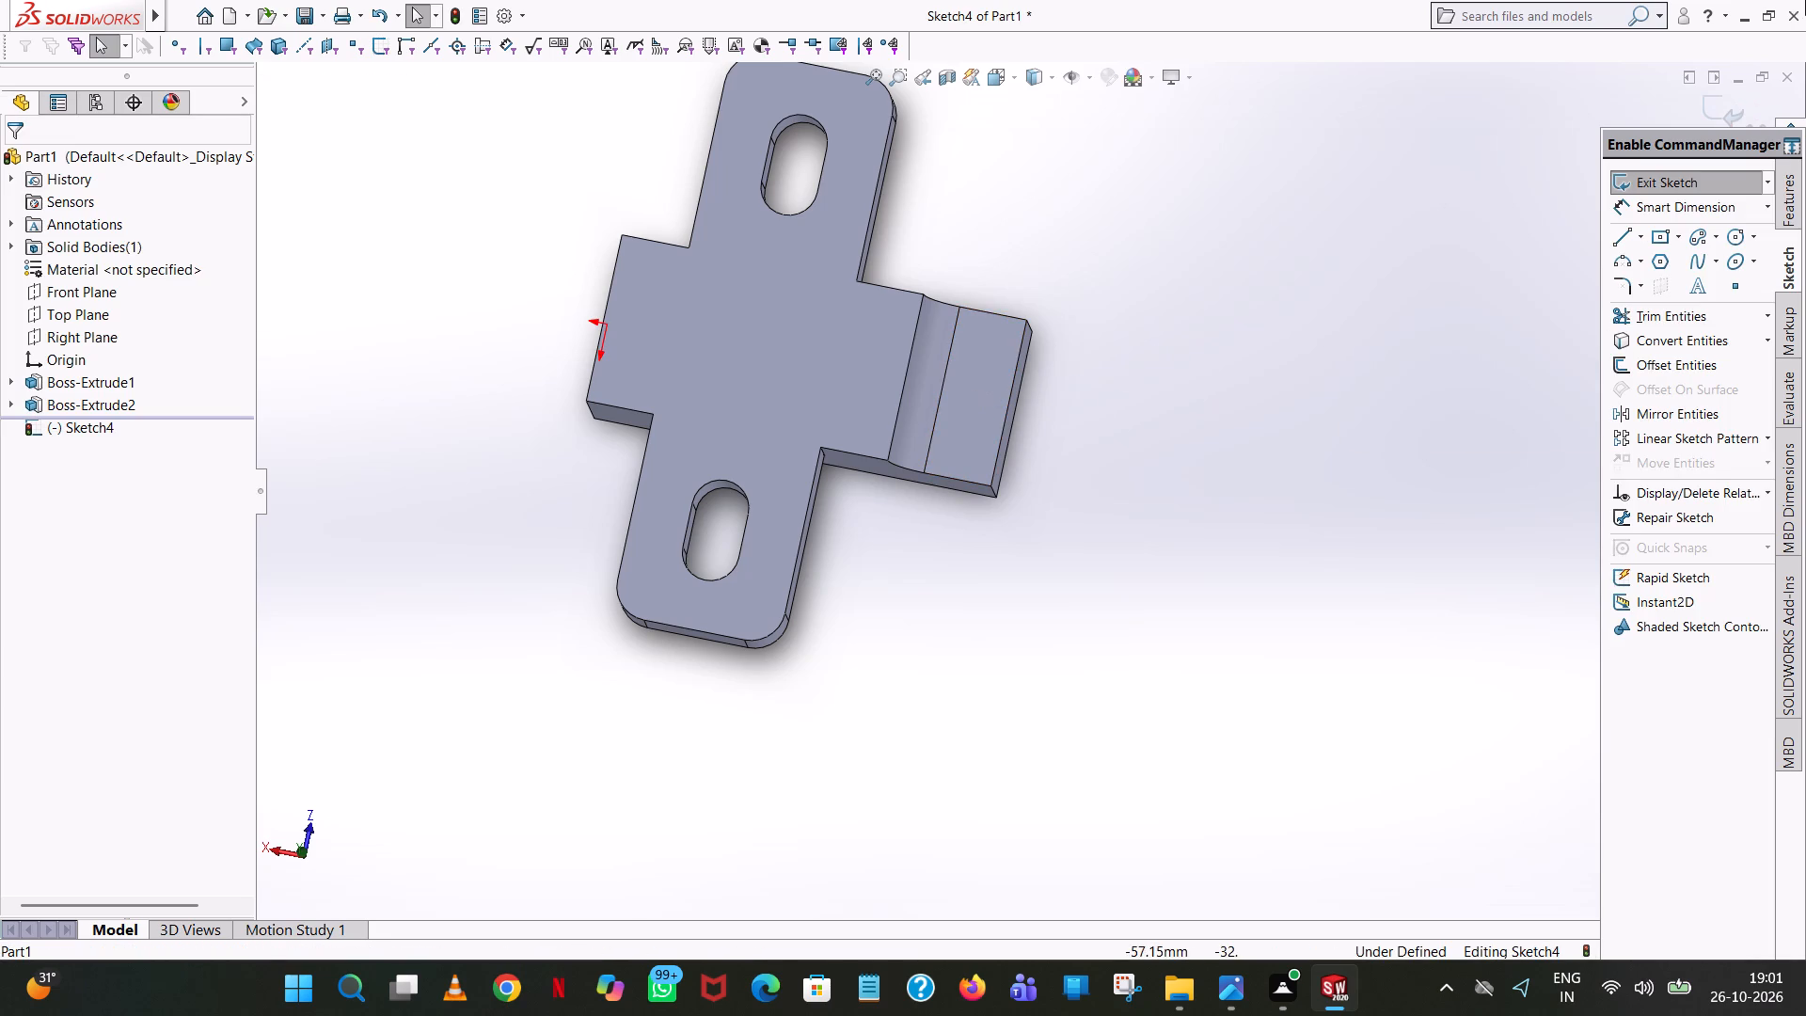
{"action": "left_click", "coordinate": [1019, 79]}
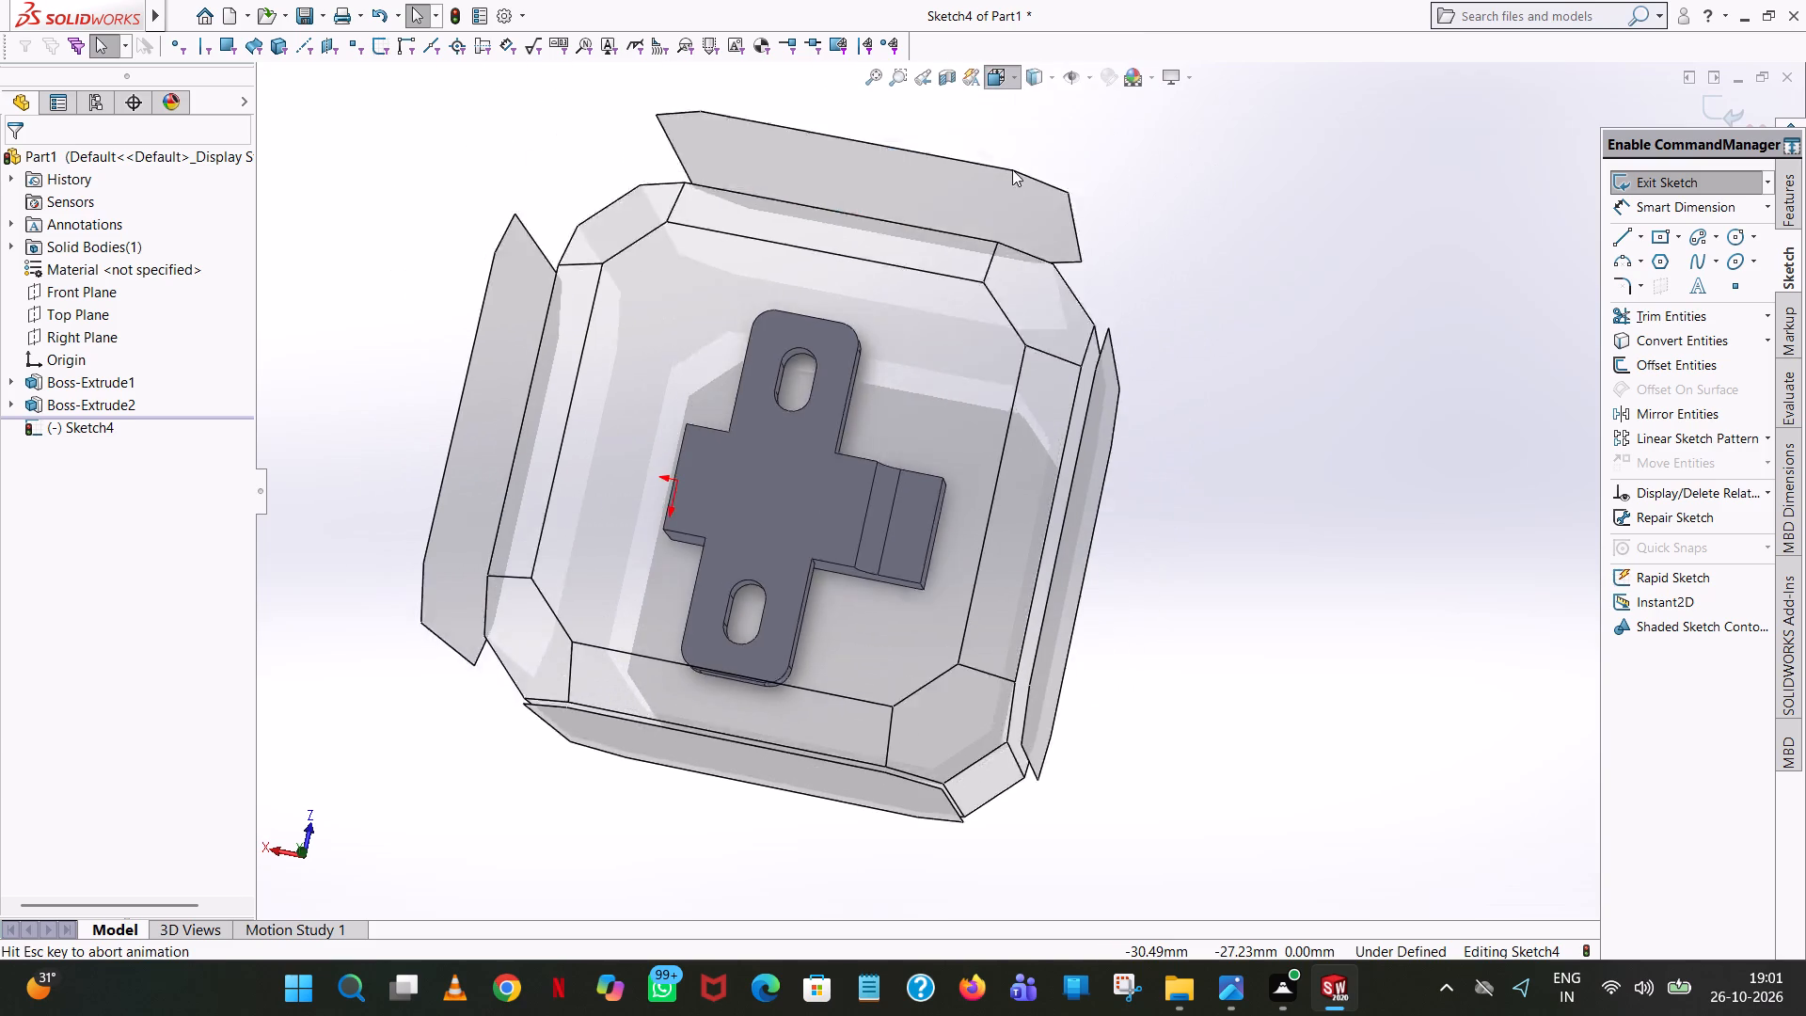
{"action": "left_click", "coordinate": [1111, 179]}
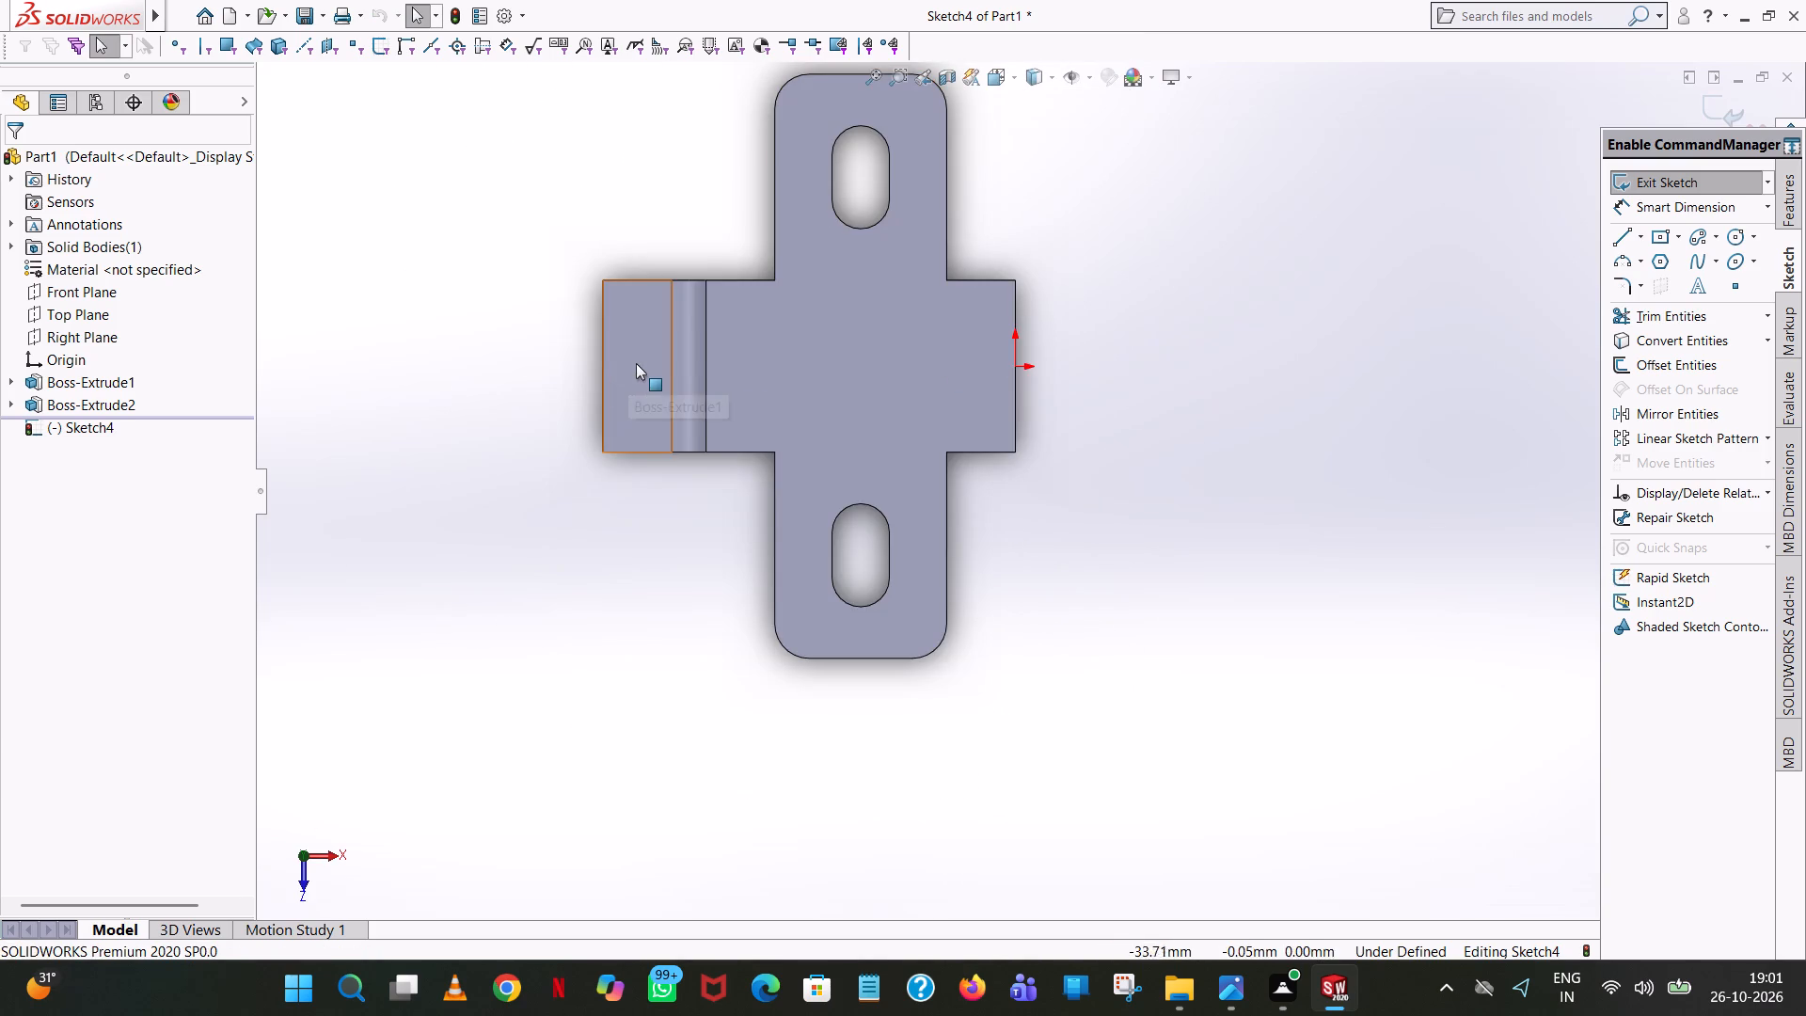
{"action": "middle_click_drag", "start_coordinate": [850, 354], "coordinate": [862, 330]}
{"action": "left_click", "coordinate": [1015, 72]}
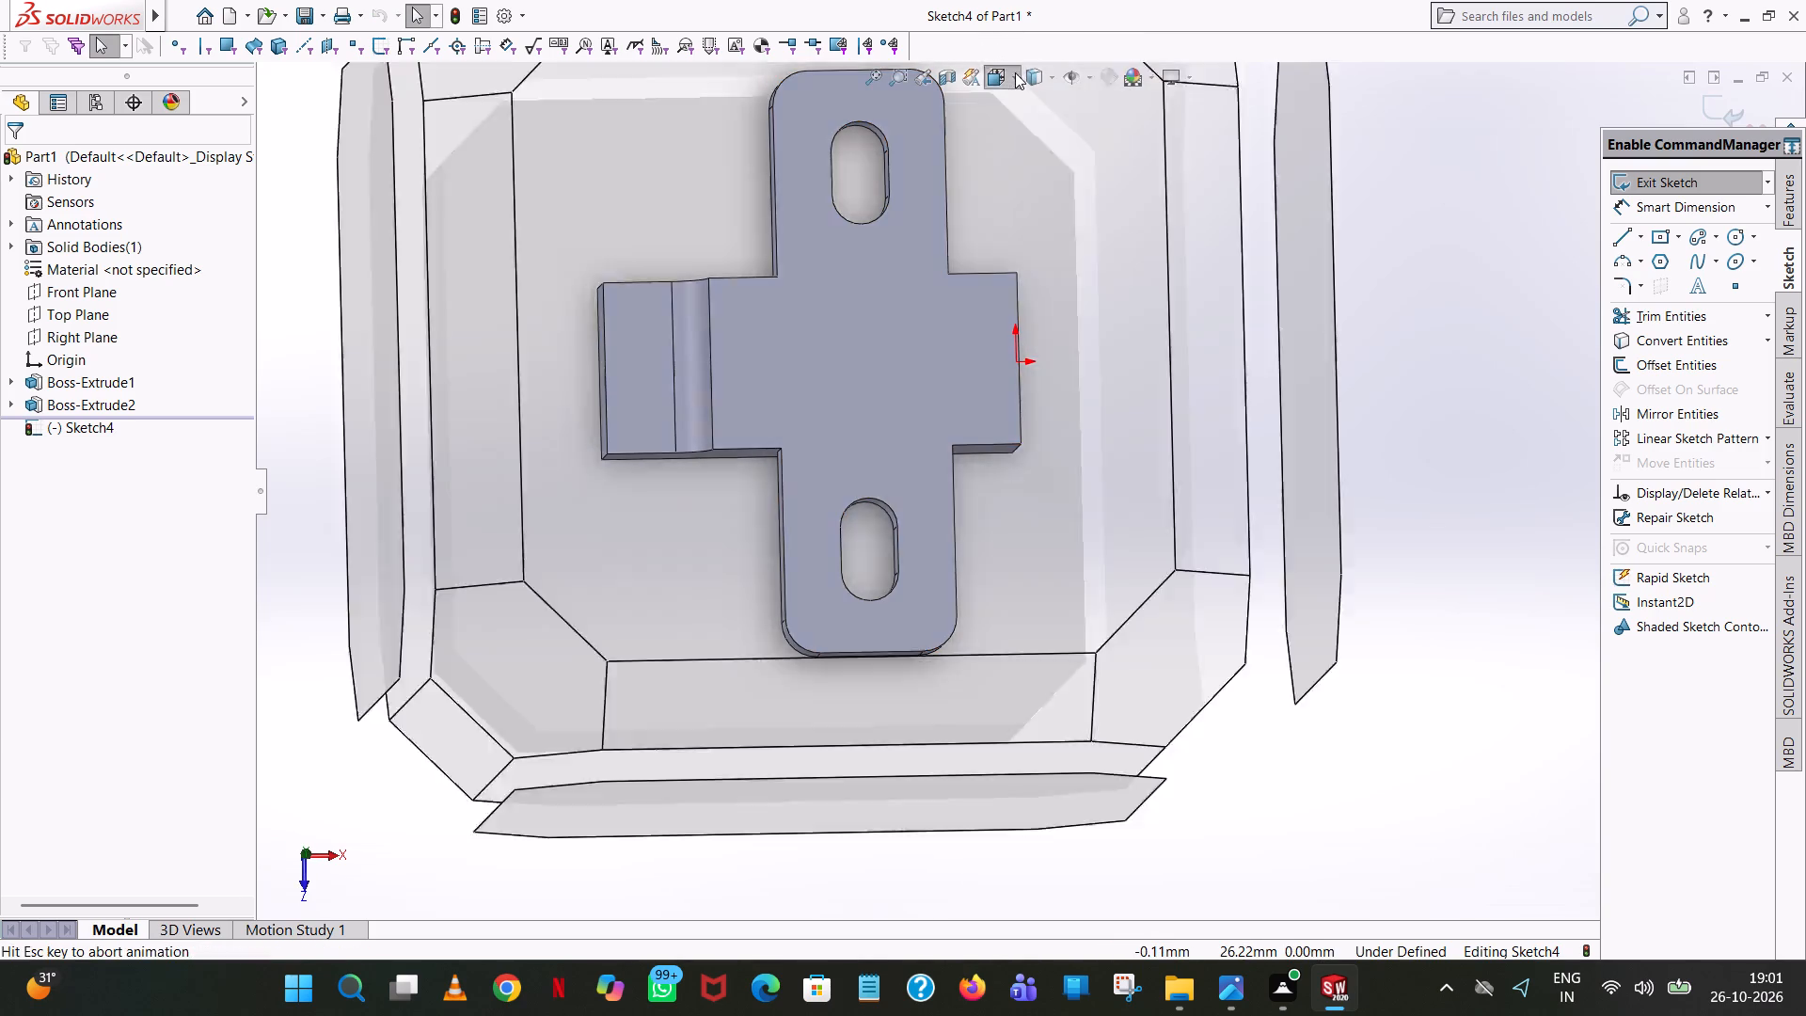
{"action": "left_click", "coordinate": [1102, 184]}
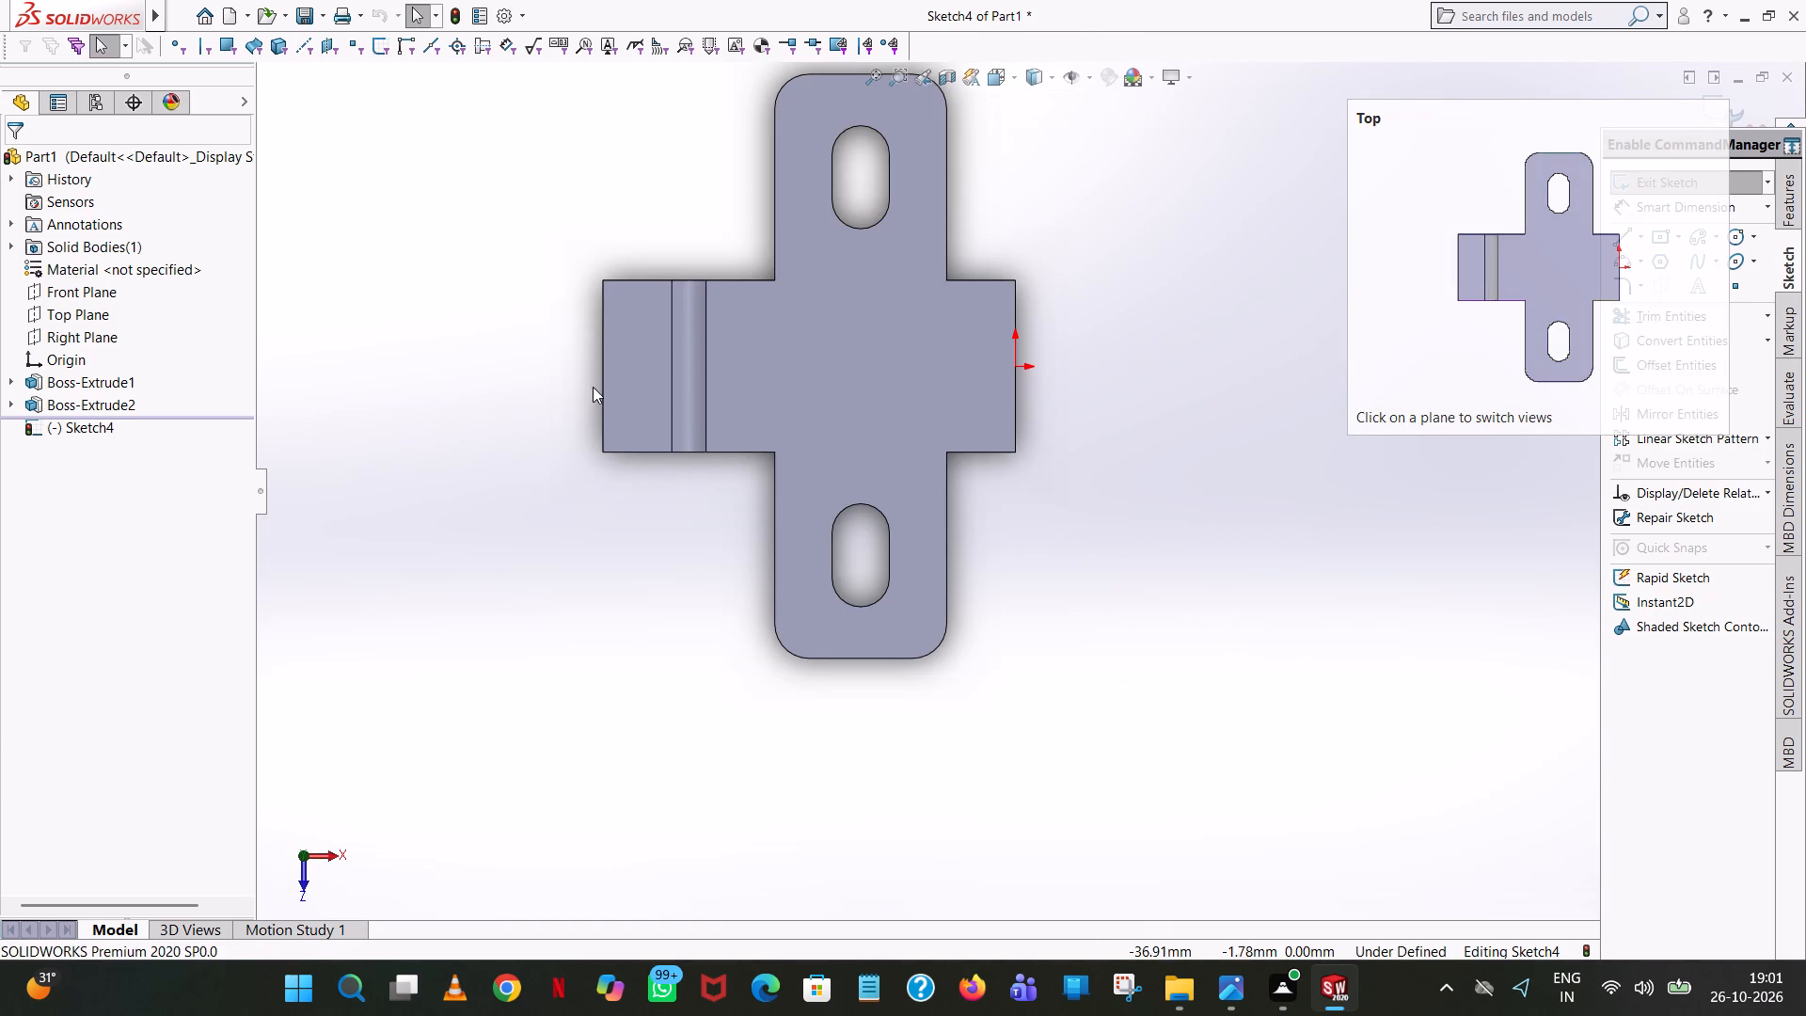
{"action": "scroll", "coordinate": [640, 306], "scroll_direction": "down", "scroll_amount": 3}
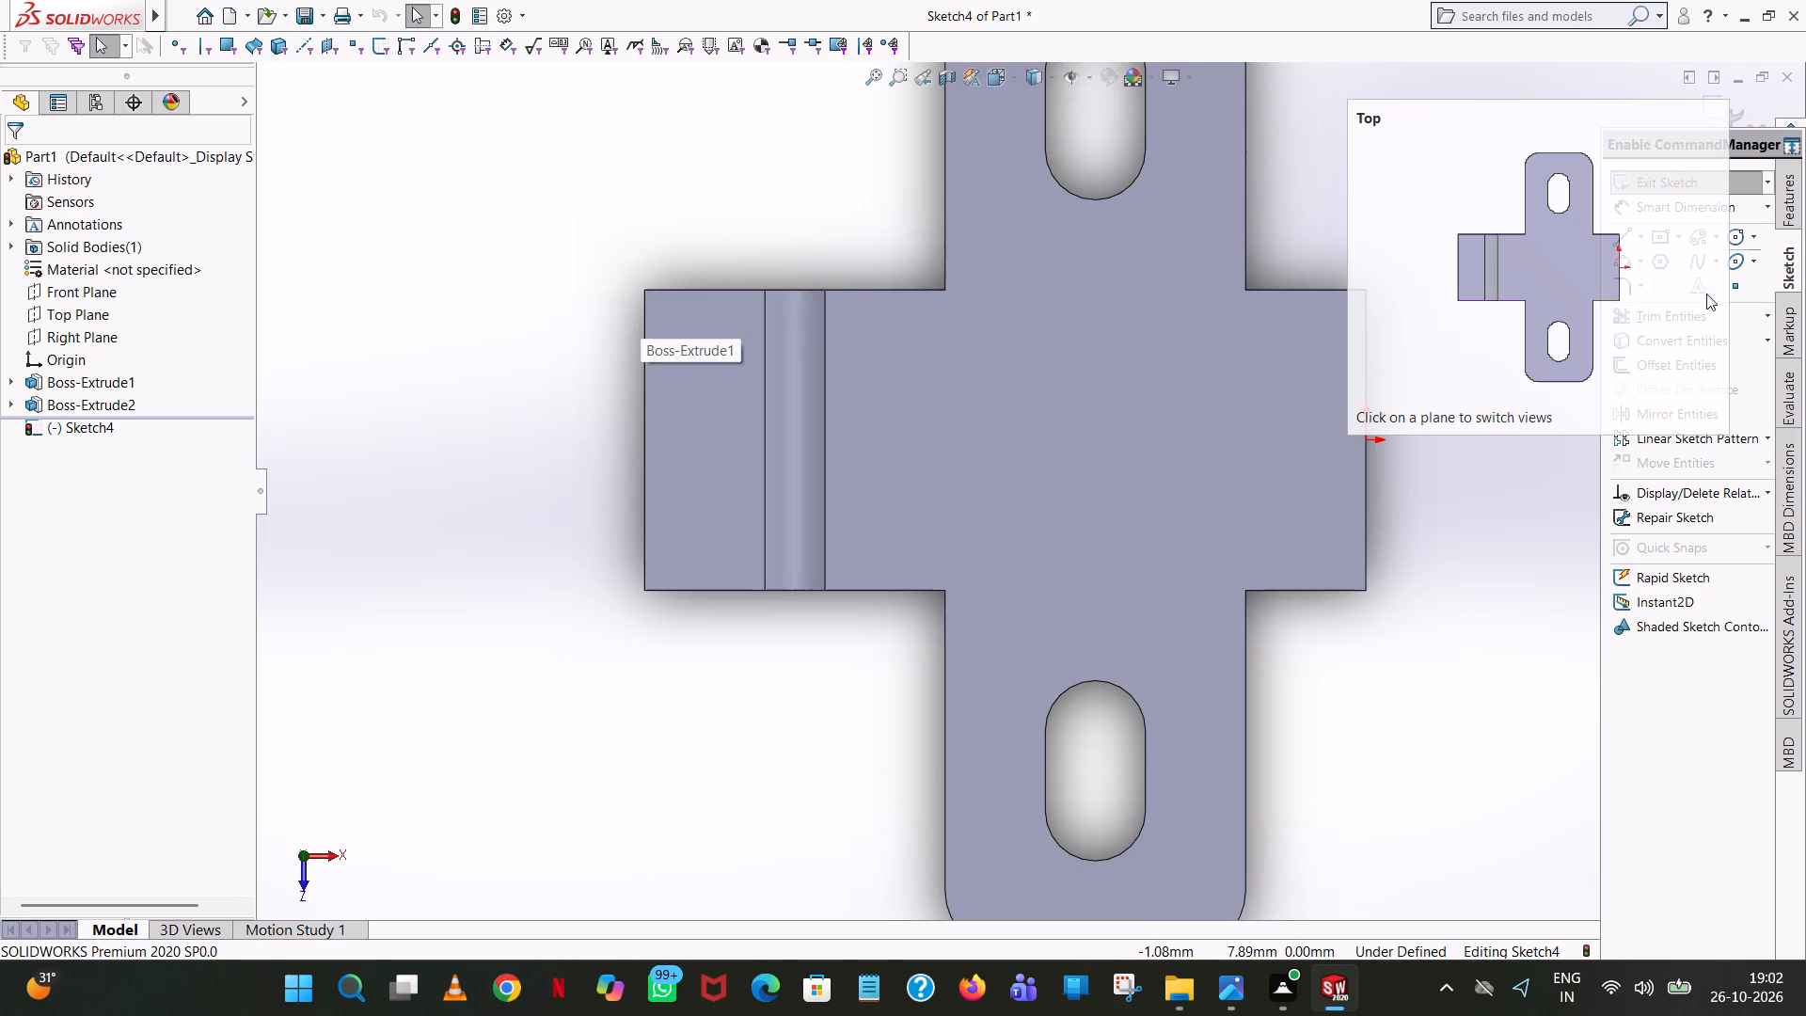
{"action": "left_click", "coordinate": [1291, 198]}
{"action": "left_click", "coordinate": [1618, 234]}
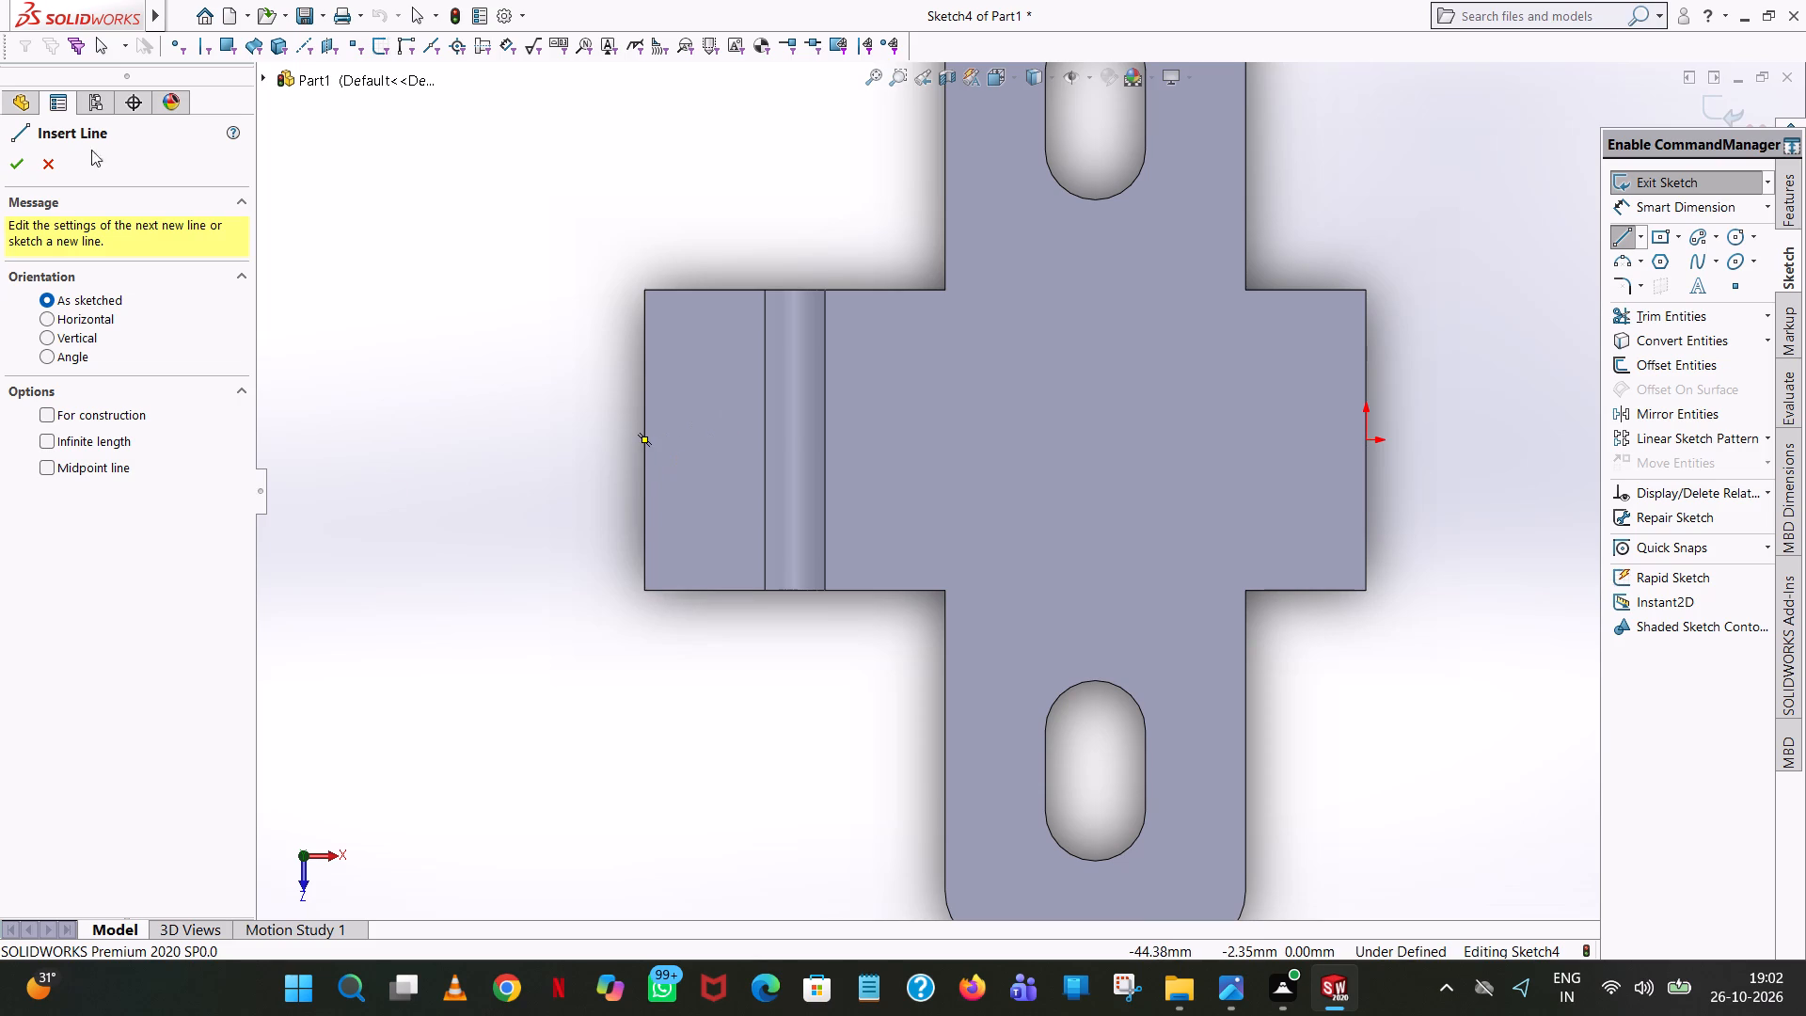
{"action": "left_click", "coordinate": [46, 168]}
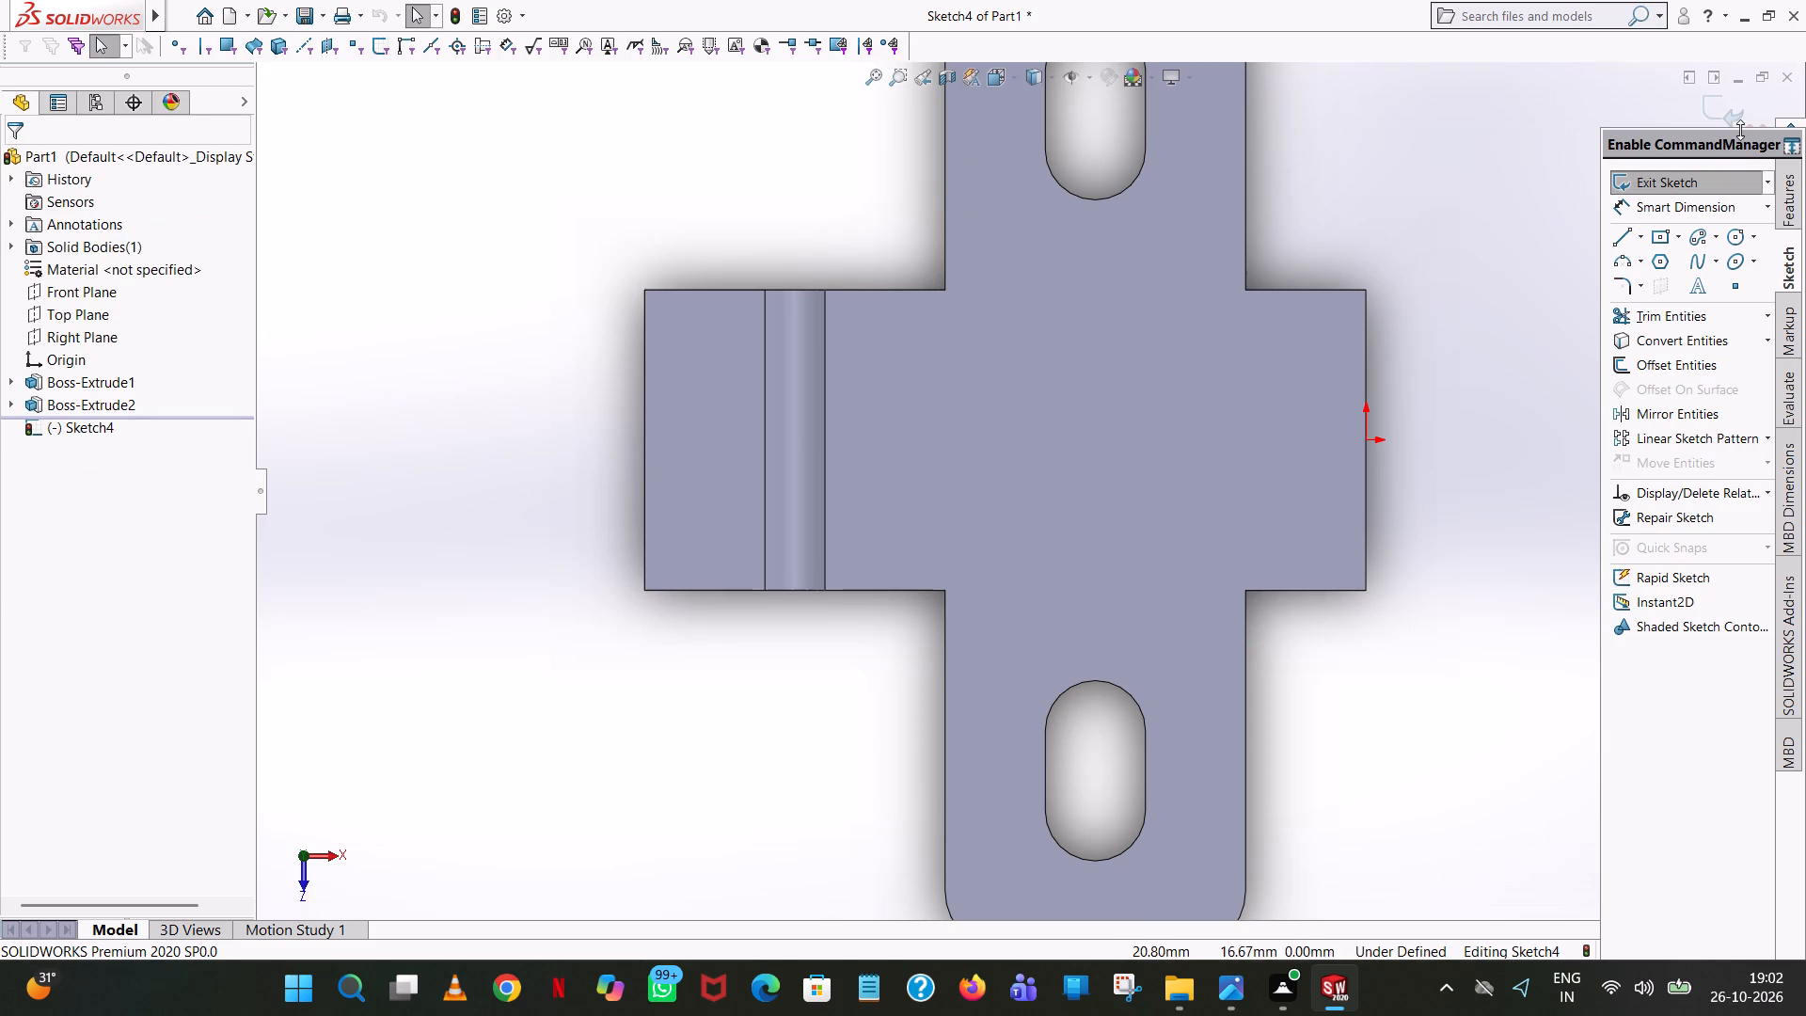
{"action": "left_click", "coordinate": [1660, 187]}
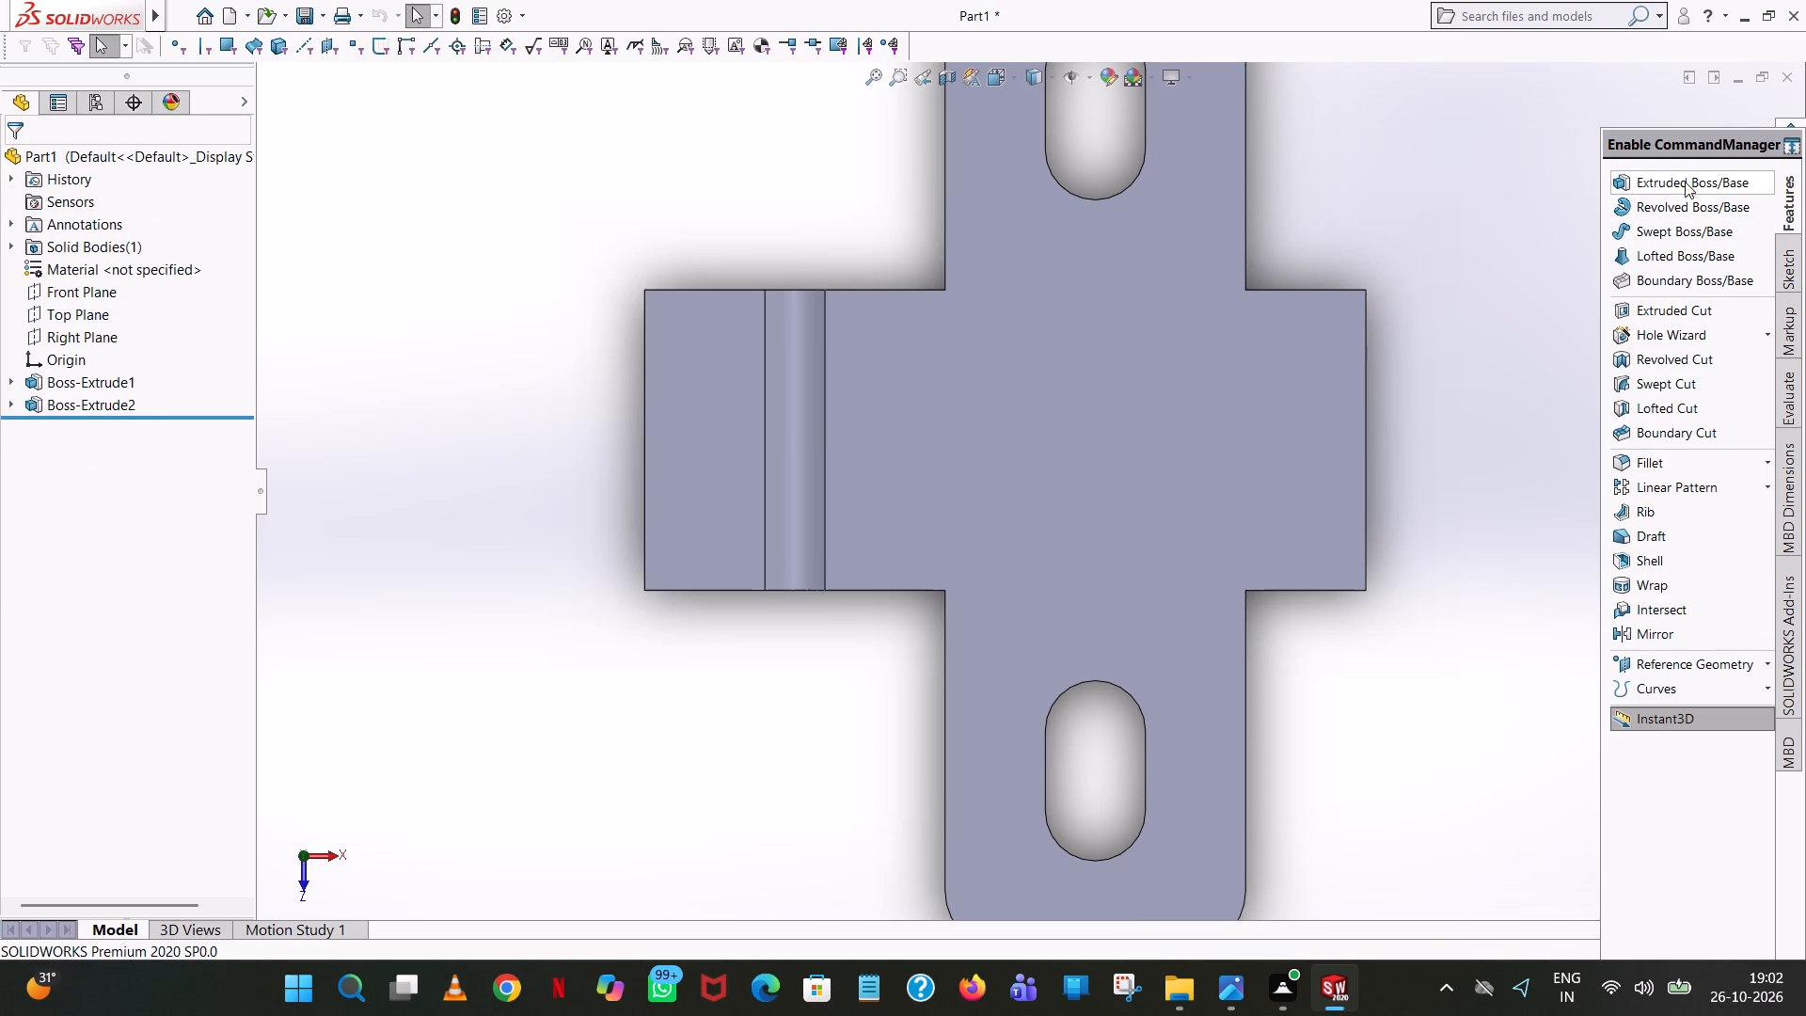
Start an Extruded Boss sketch on the lowered end step's face and draw a vertical line about 4.9 mm long from the outer edge's midpoint.
{"action": "left_click", "coordinate": [1685, 178]}
{"action": "left_click", "coordinate": [672, 332]}
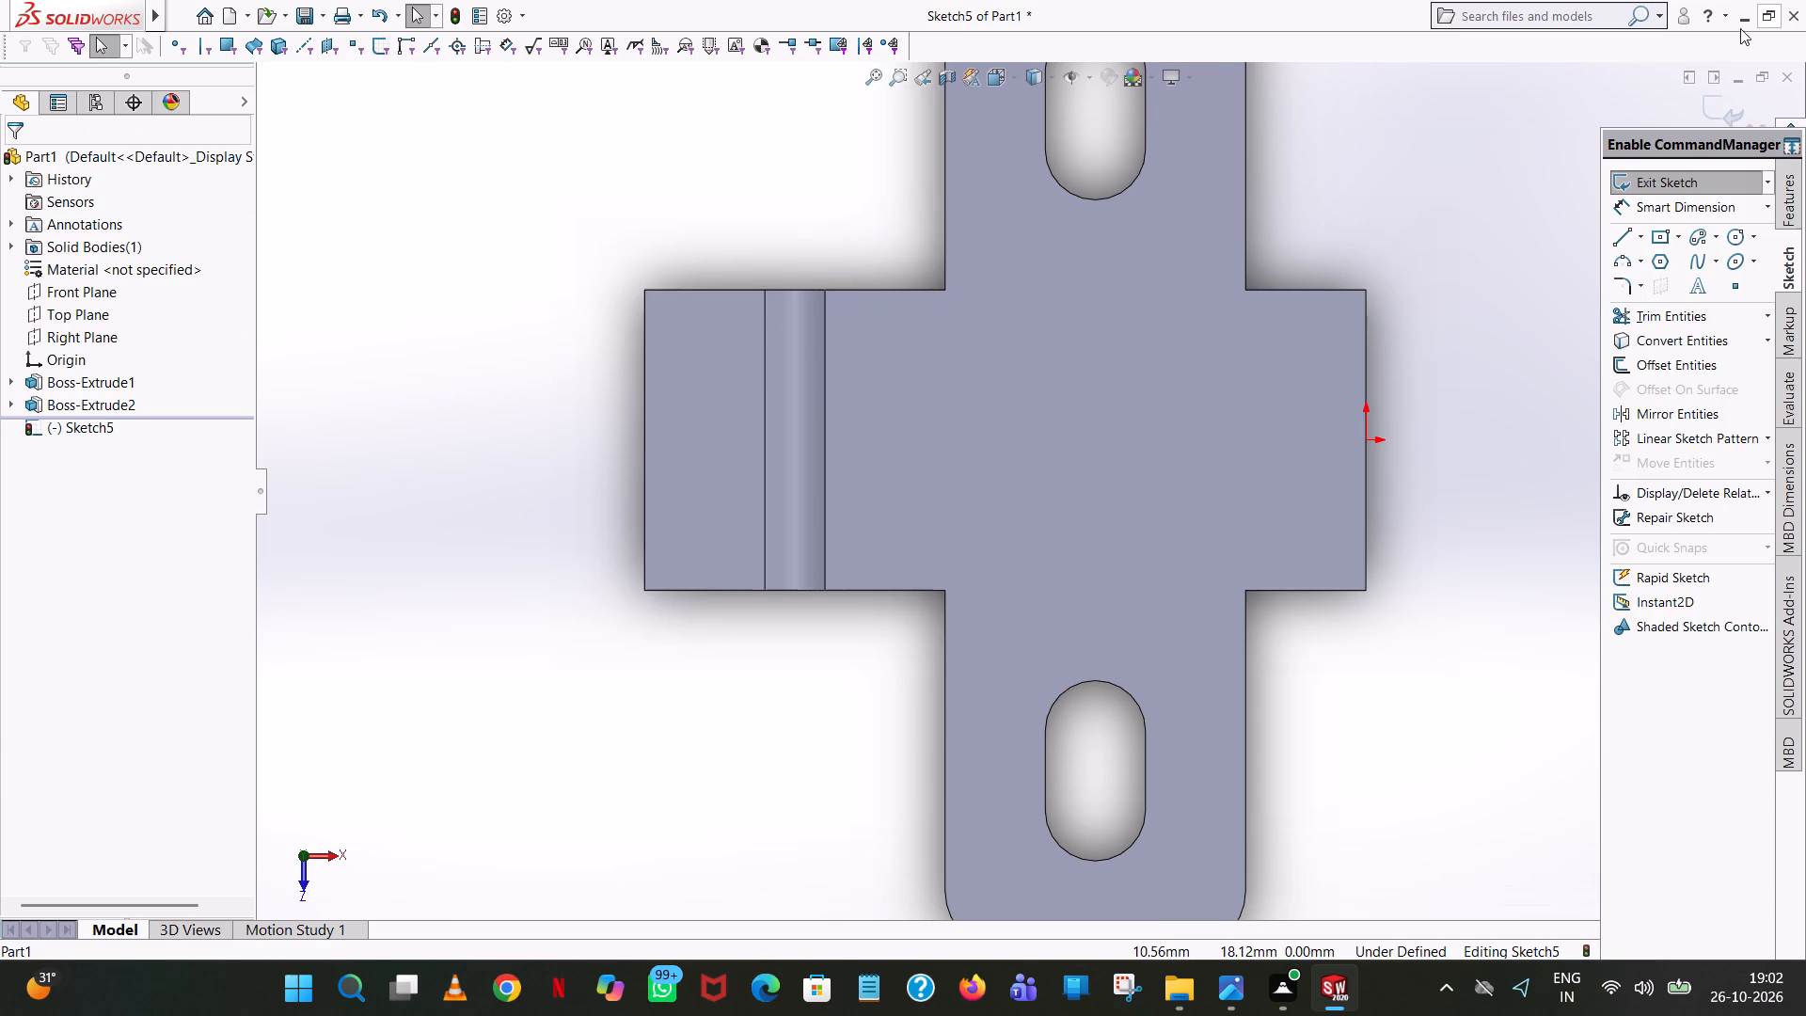
{"action": "left_click", "coordinate": [1625, 236]}
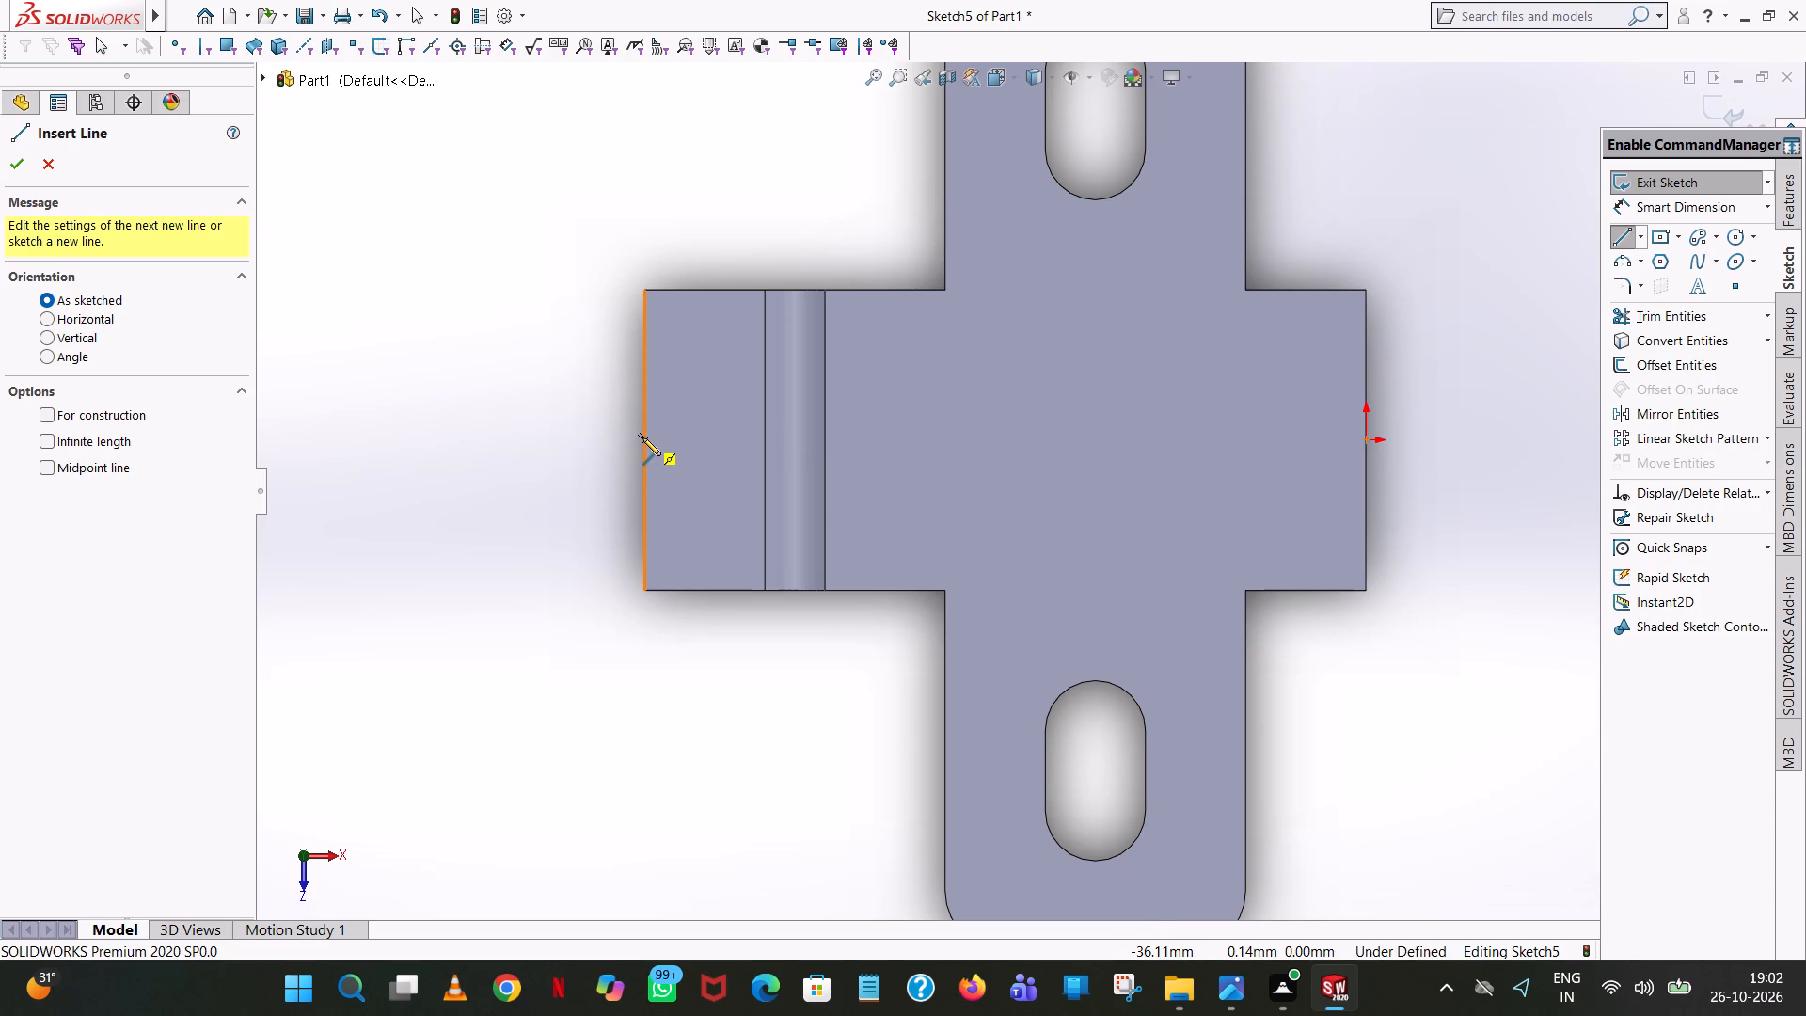
{"action": "left_click", "coordinate": [642, 437]}
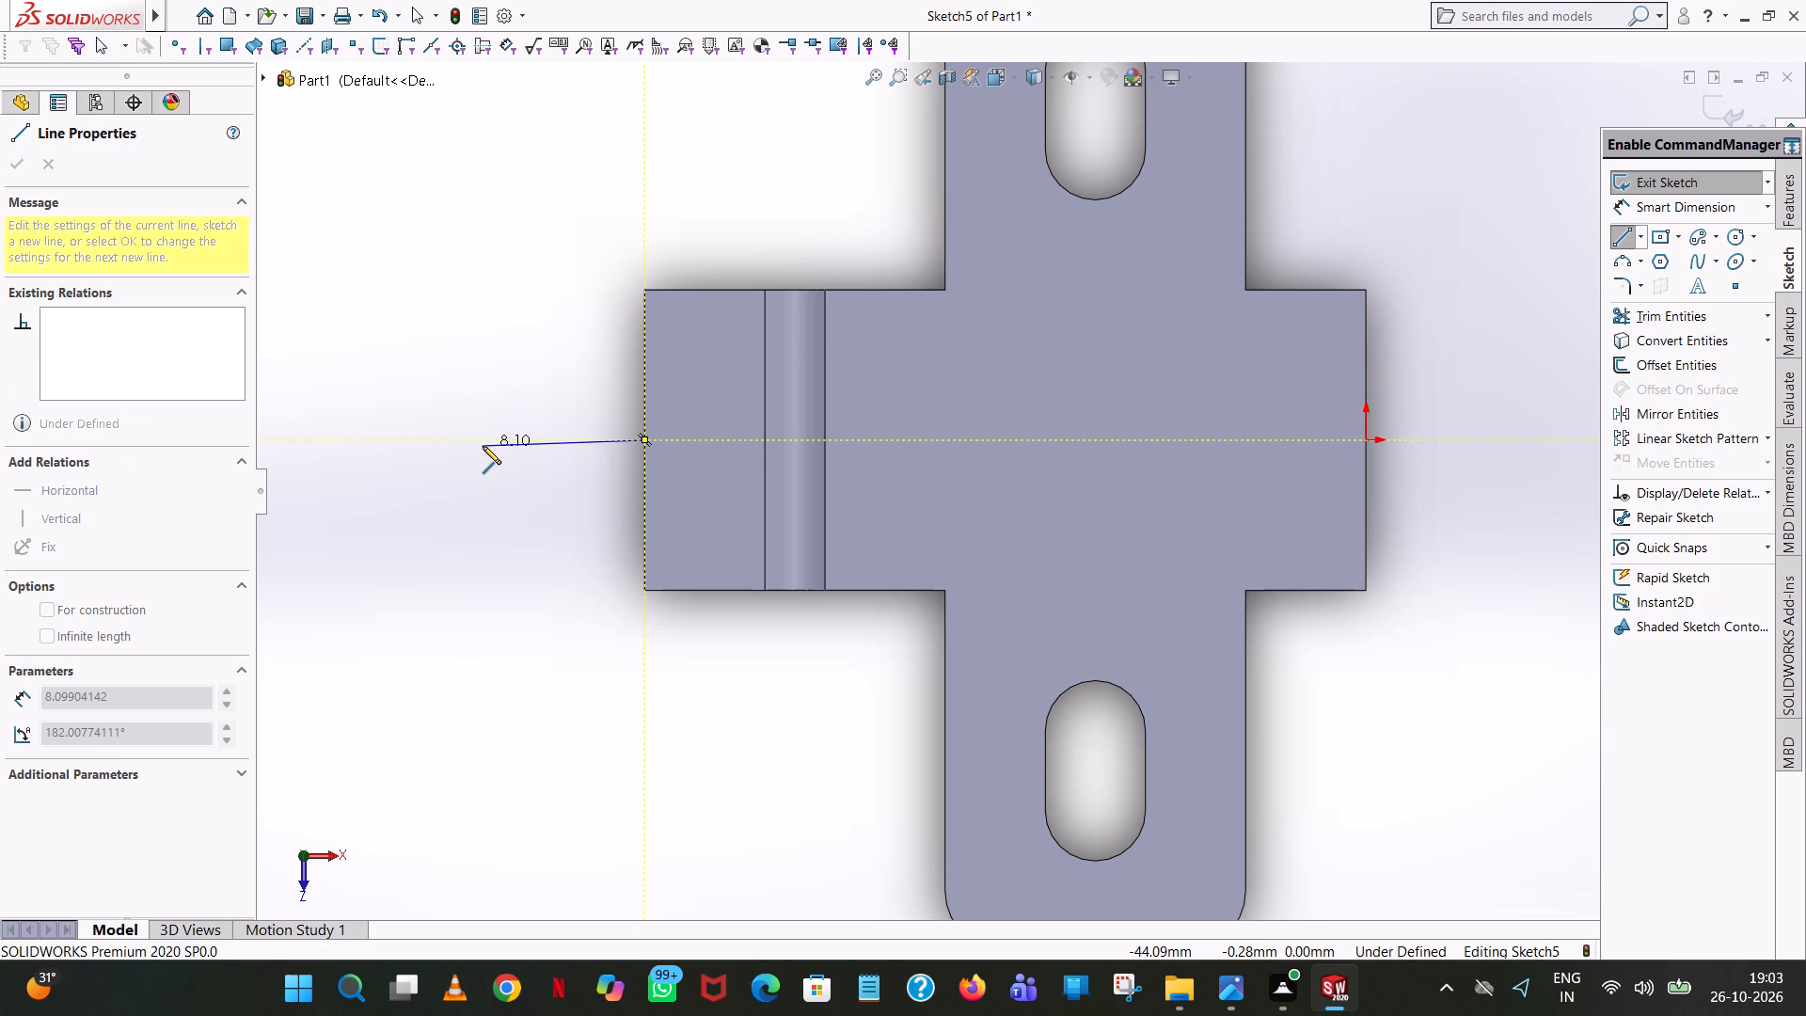
{"action": "left_click", "coordinate": [645, 342]}
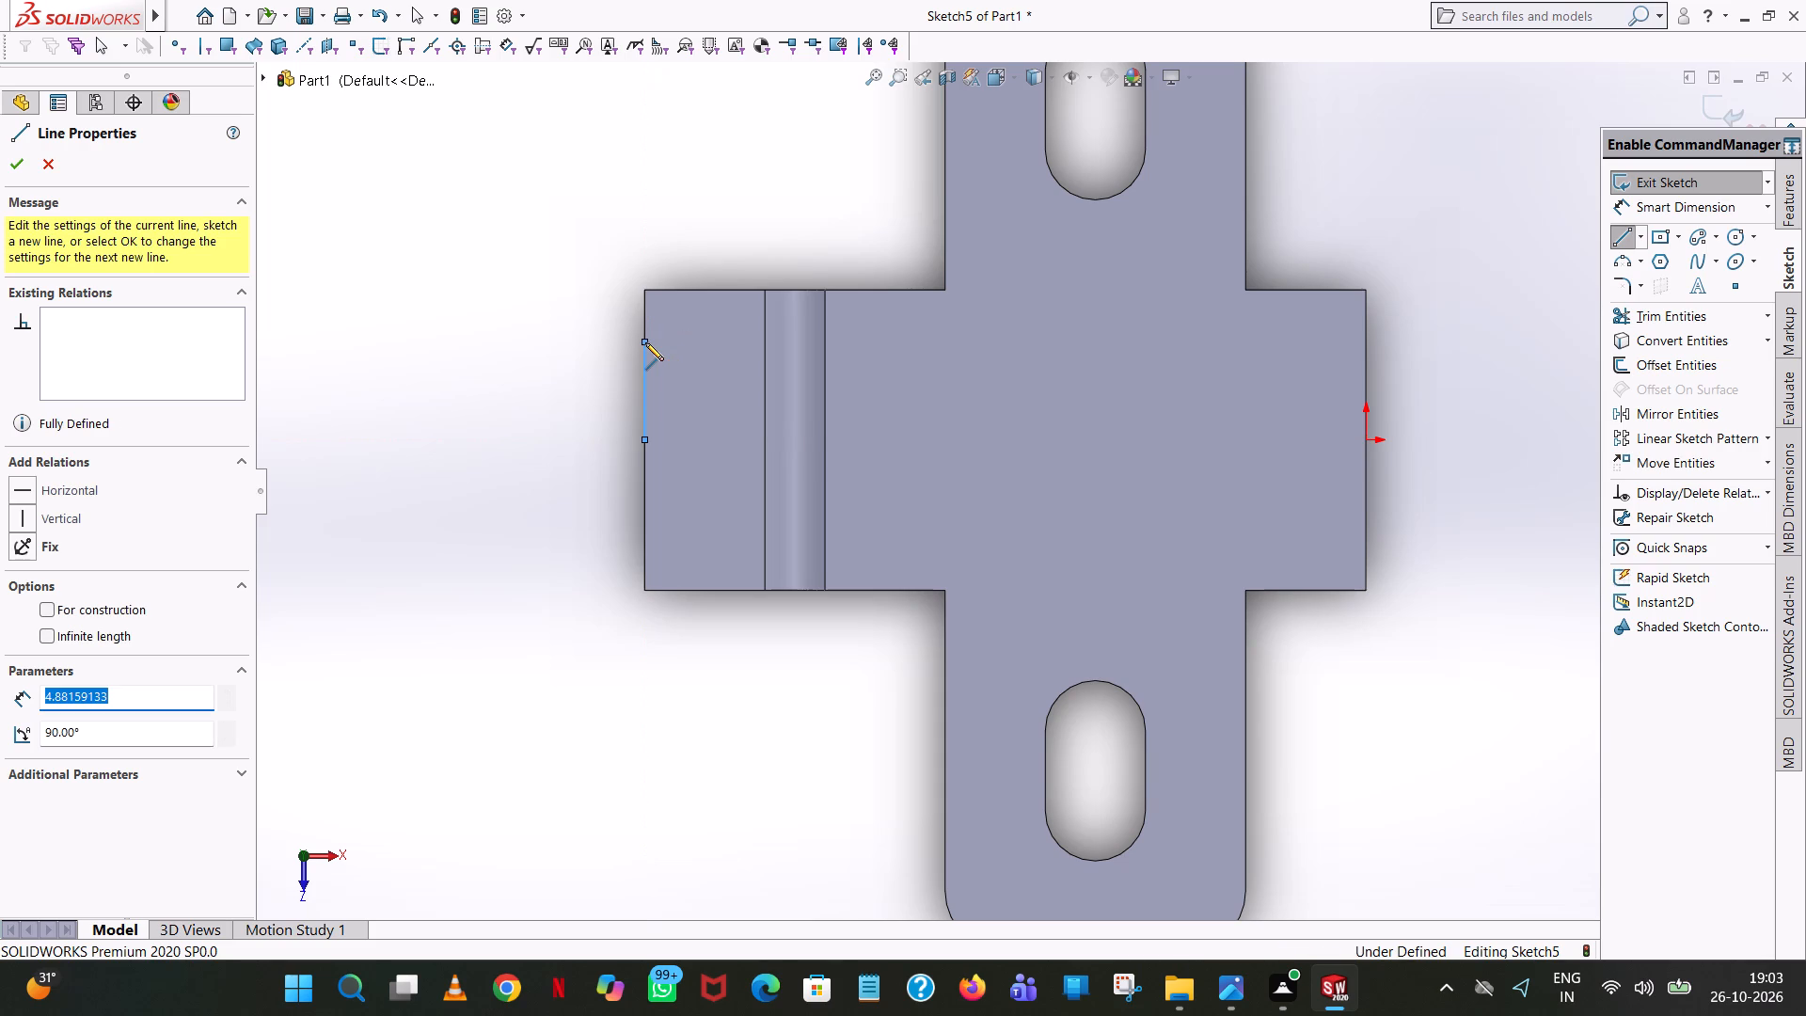
{"action": "key", "text": "5"}
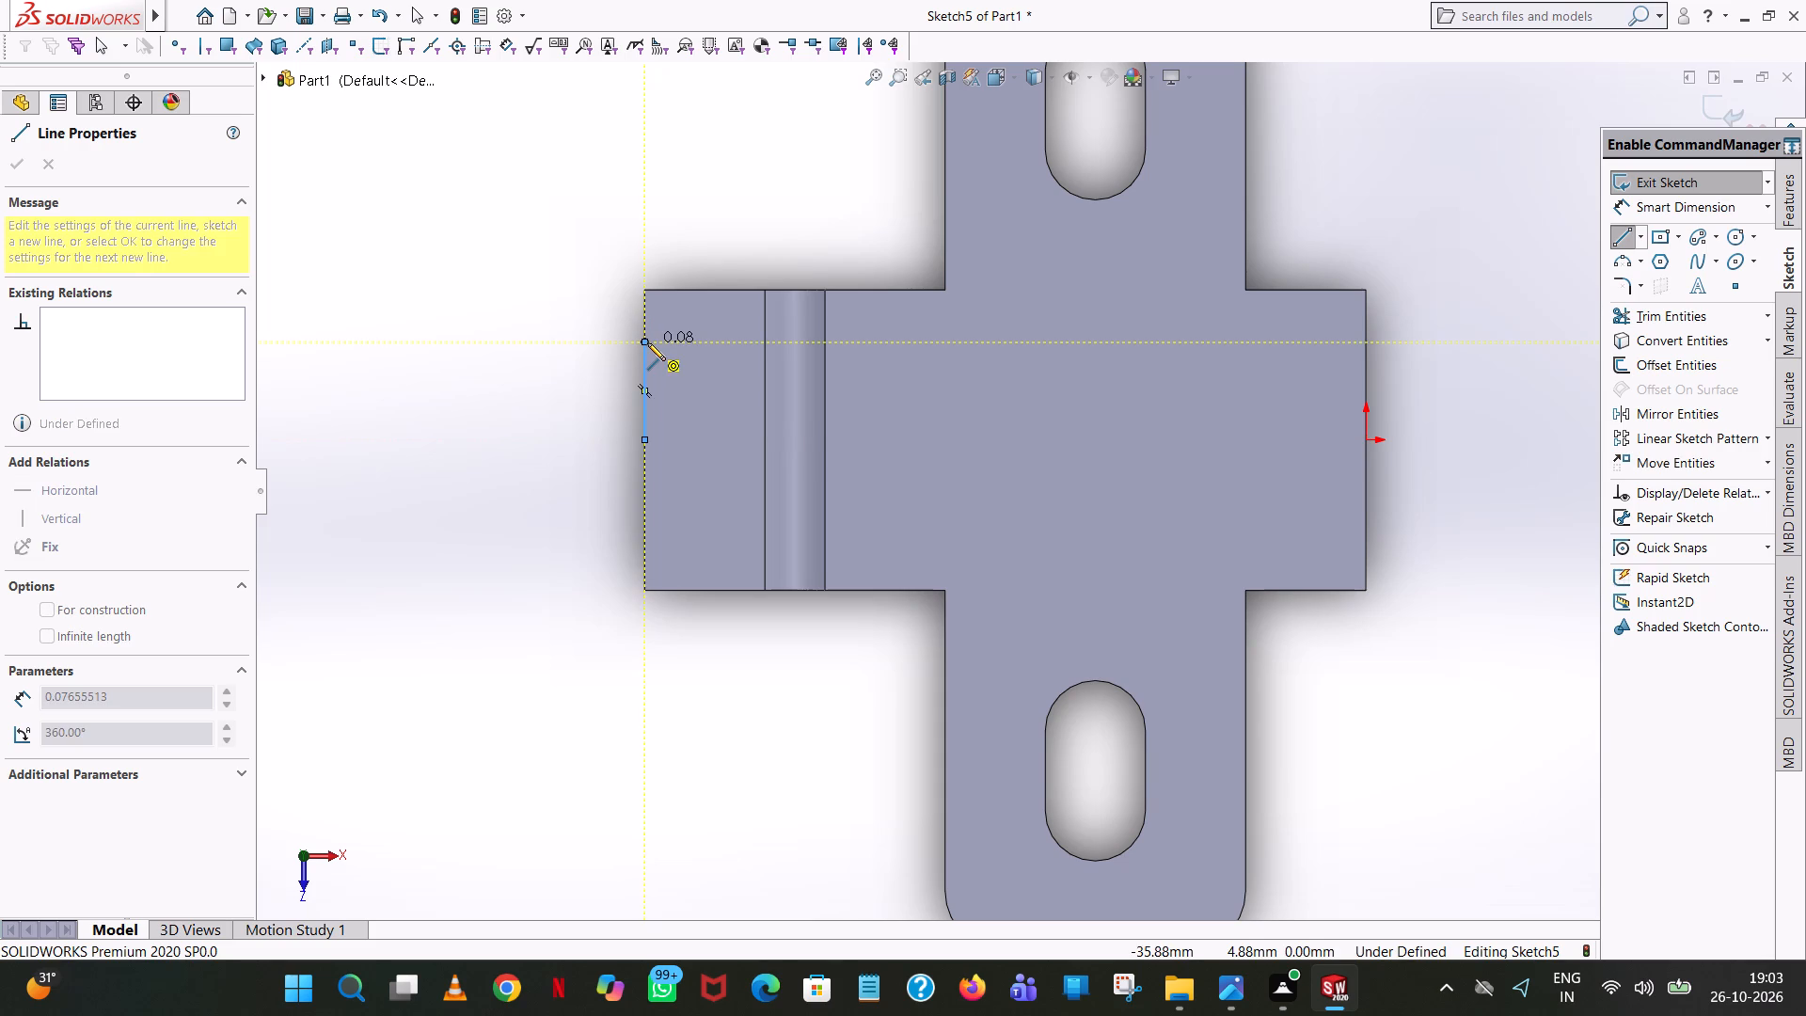
{"action": "right_click", "coordinate": [647, 342]}
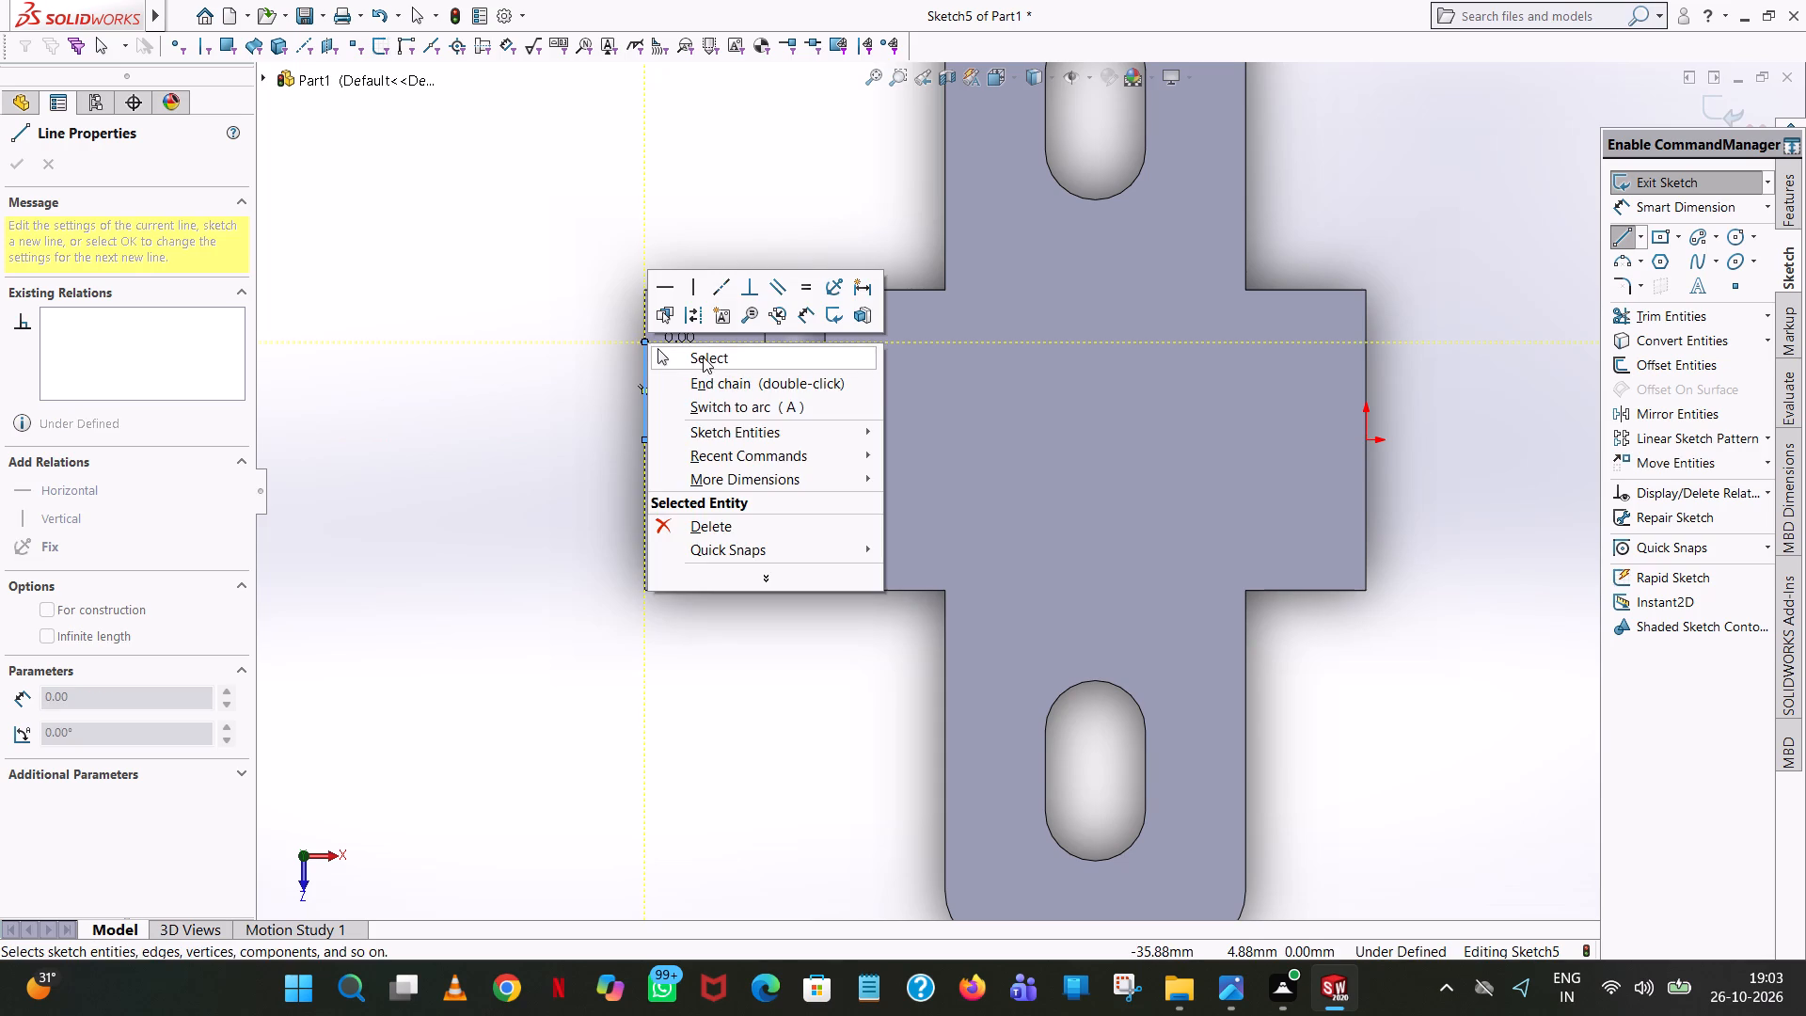
{"action": "left_click", "coordinate": [703, 357]}
Set the length of the vertical line on the lowered step's outer edge to 5.5 mm.
{"action": "left_click", "coordinate": [642, 374]}
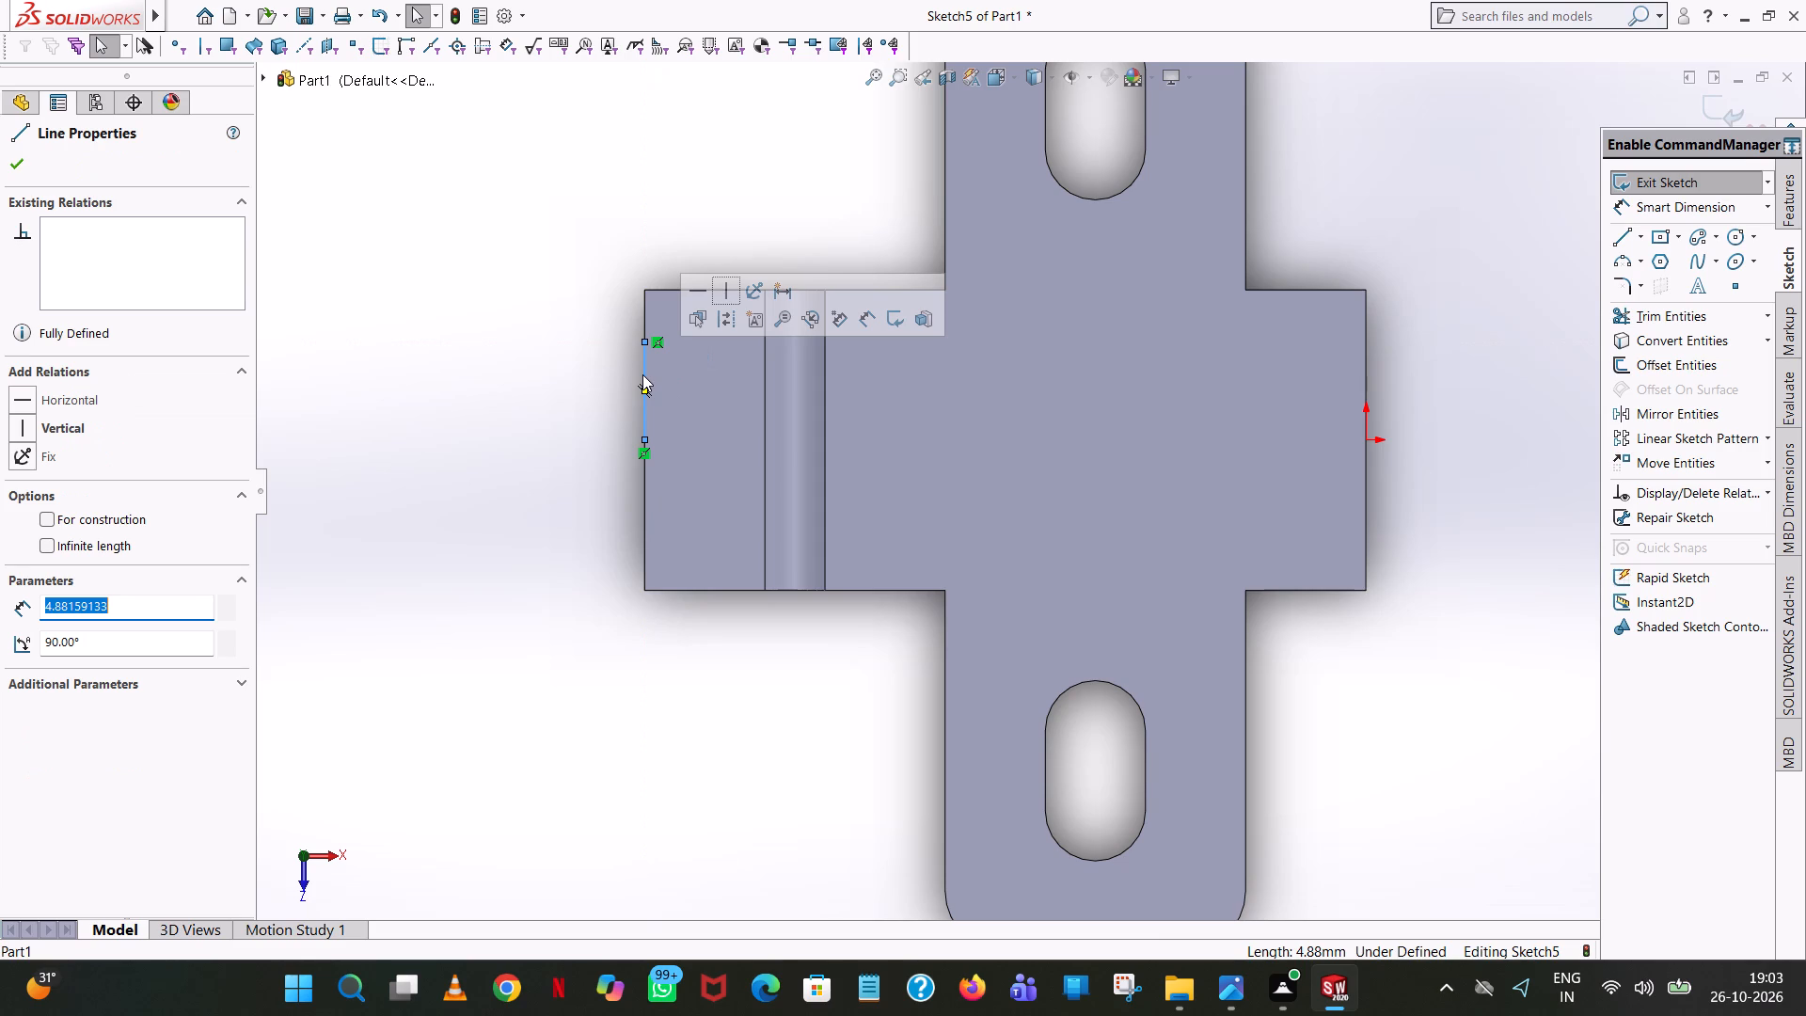
{"action": "type", "text": "5.5"}
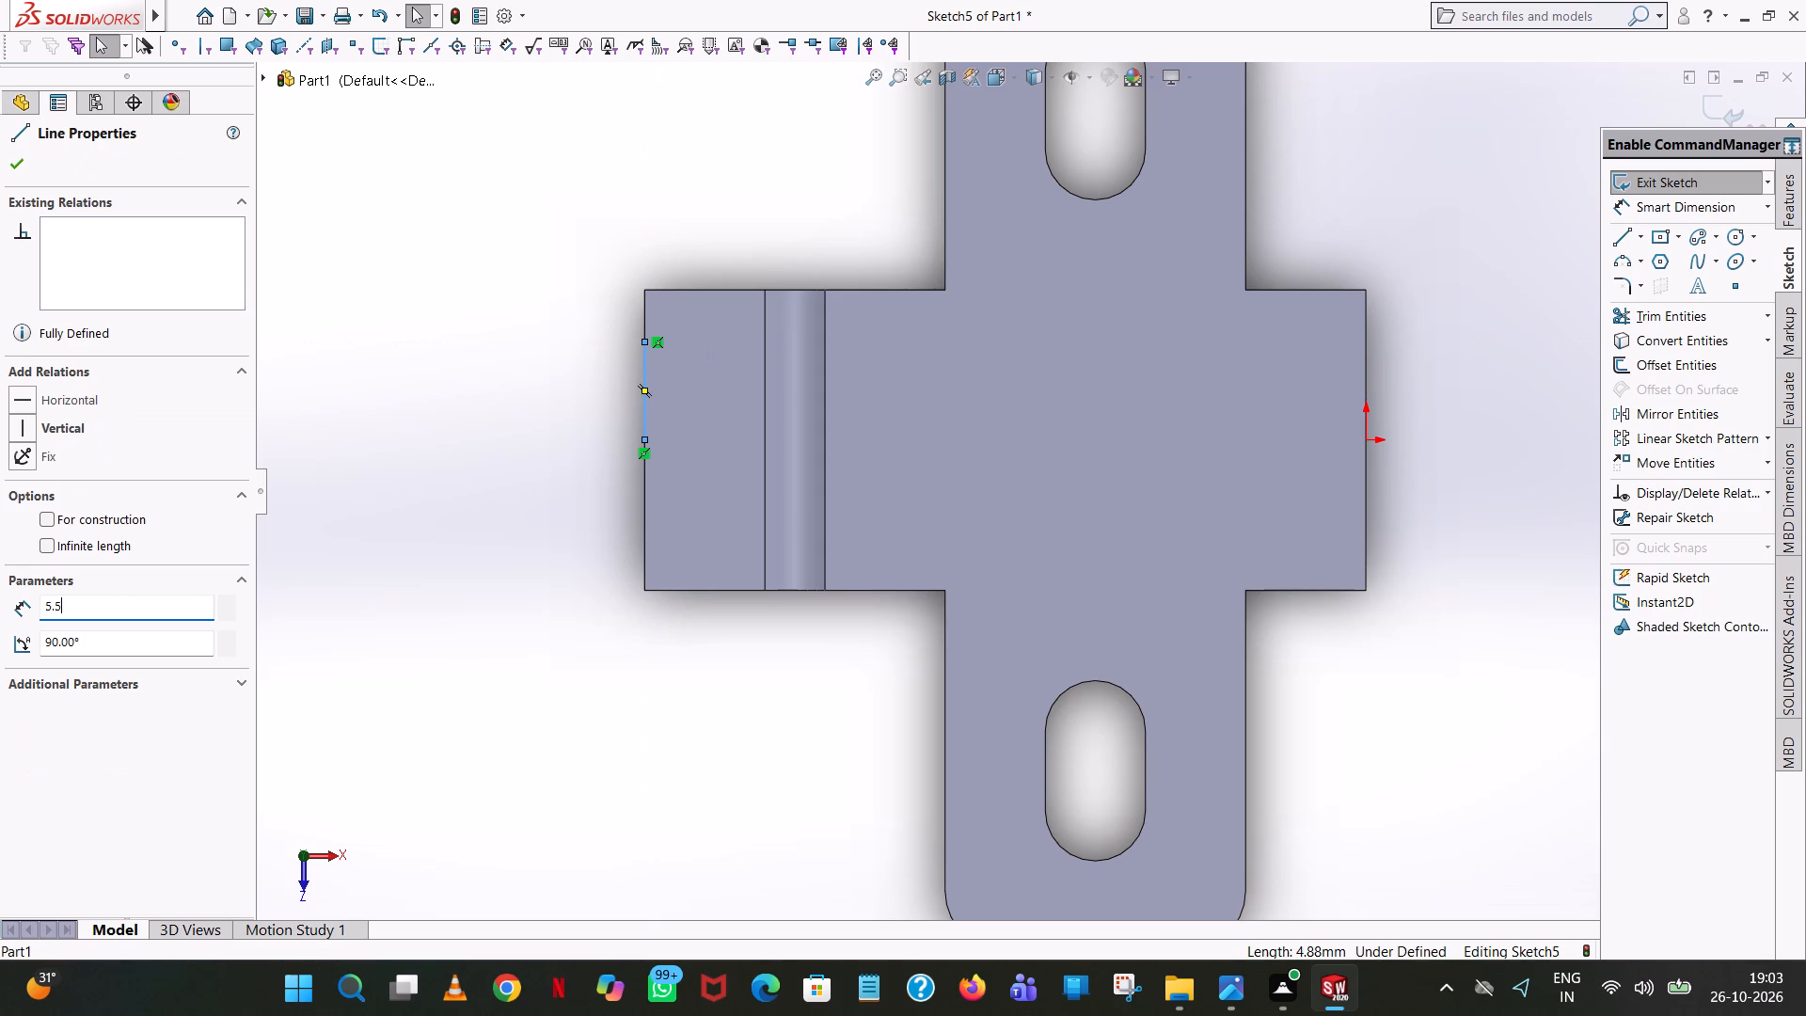
{"action": "key", "text": "Return"}
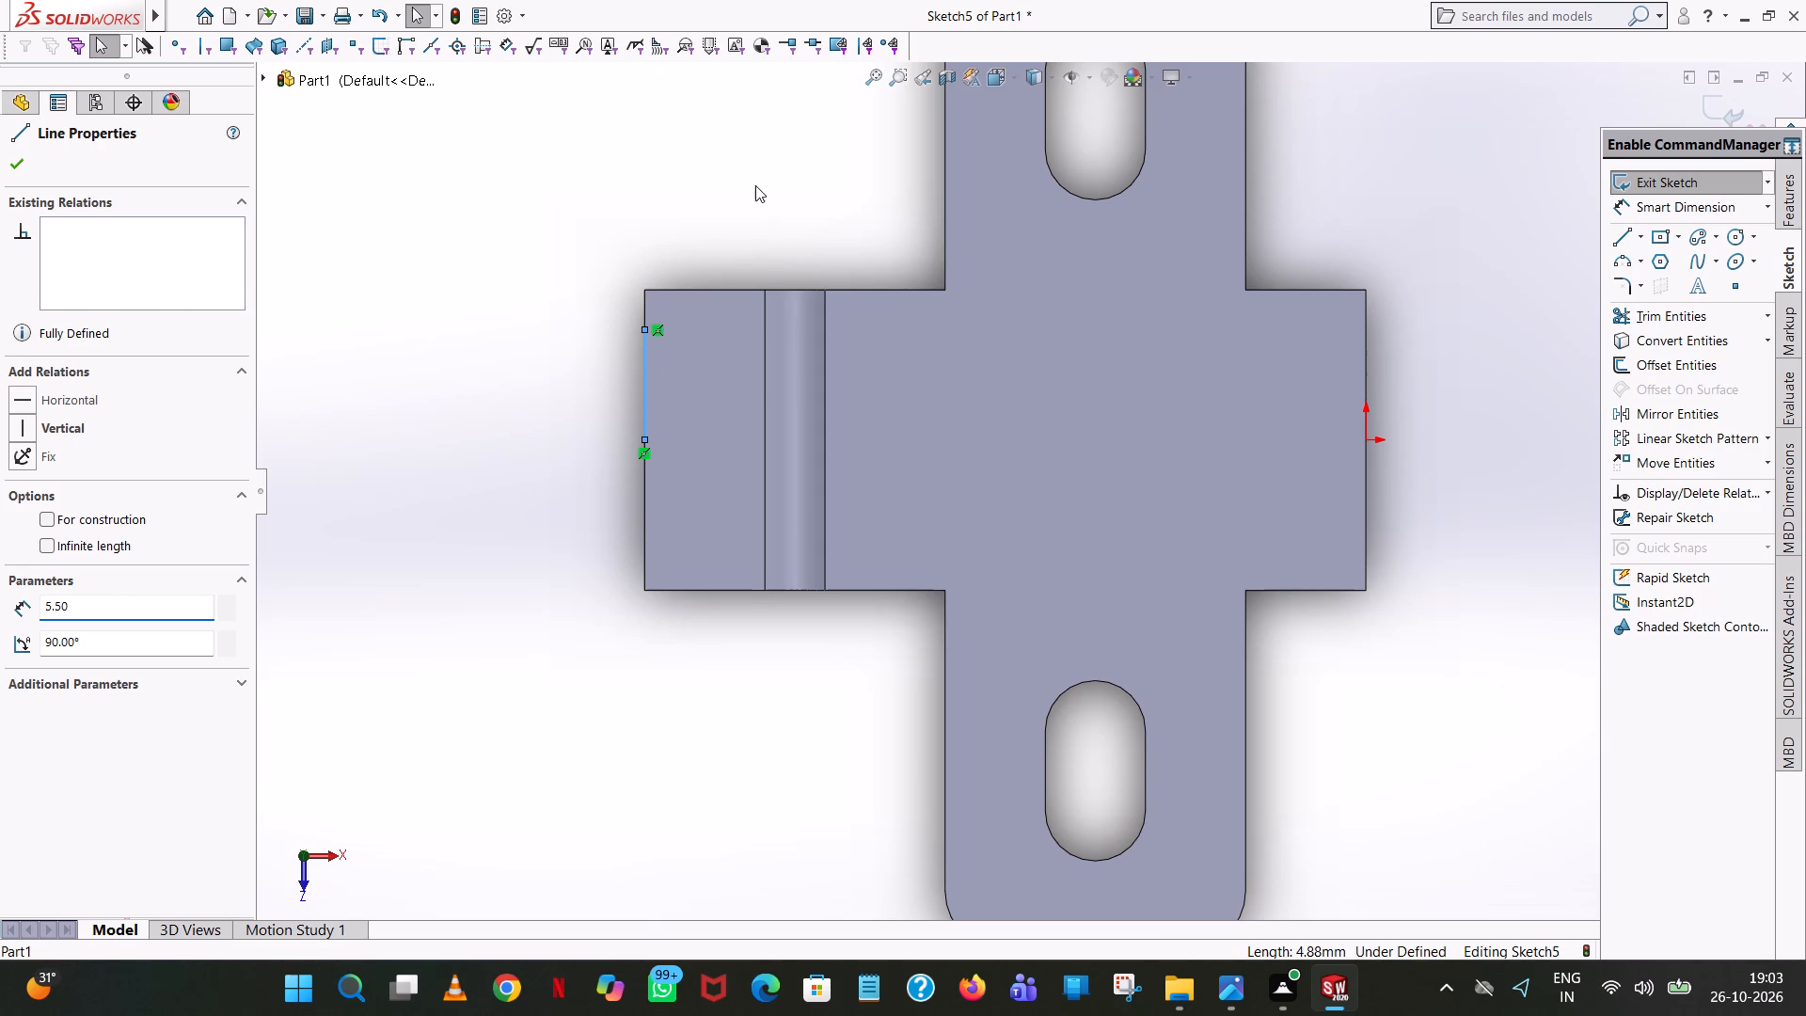
{"action": "left_click", "coordinate": [755, 185]}
Draw a second vertical line, 5.5 mm long, downward from the midpoint of the lowered step's outer edge.
{"action": "left_click", "coordinate": [1624, 236]}
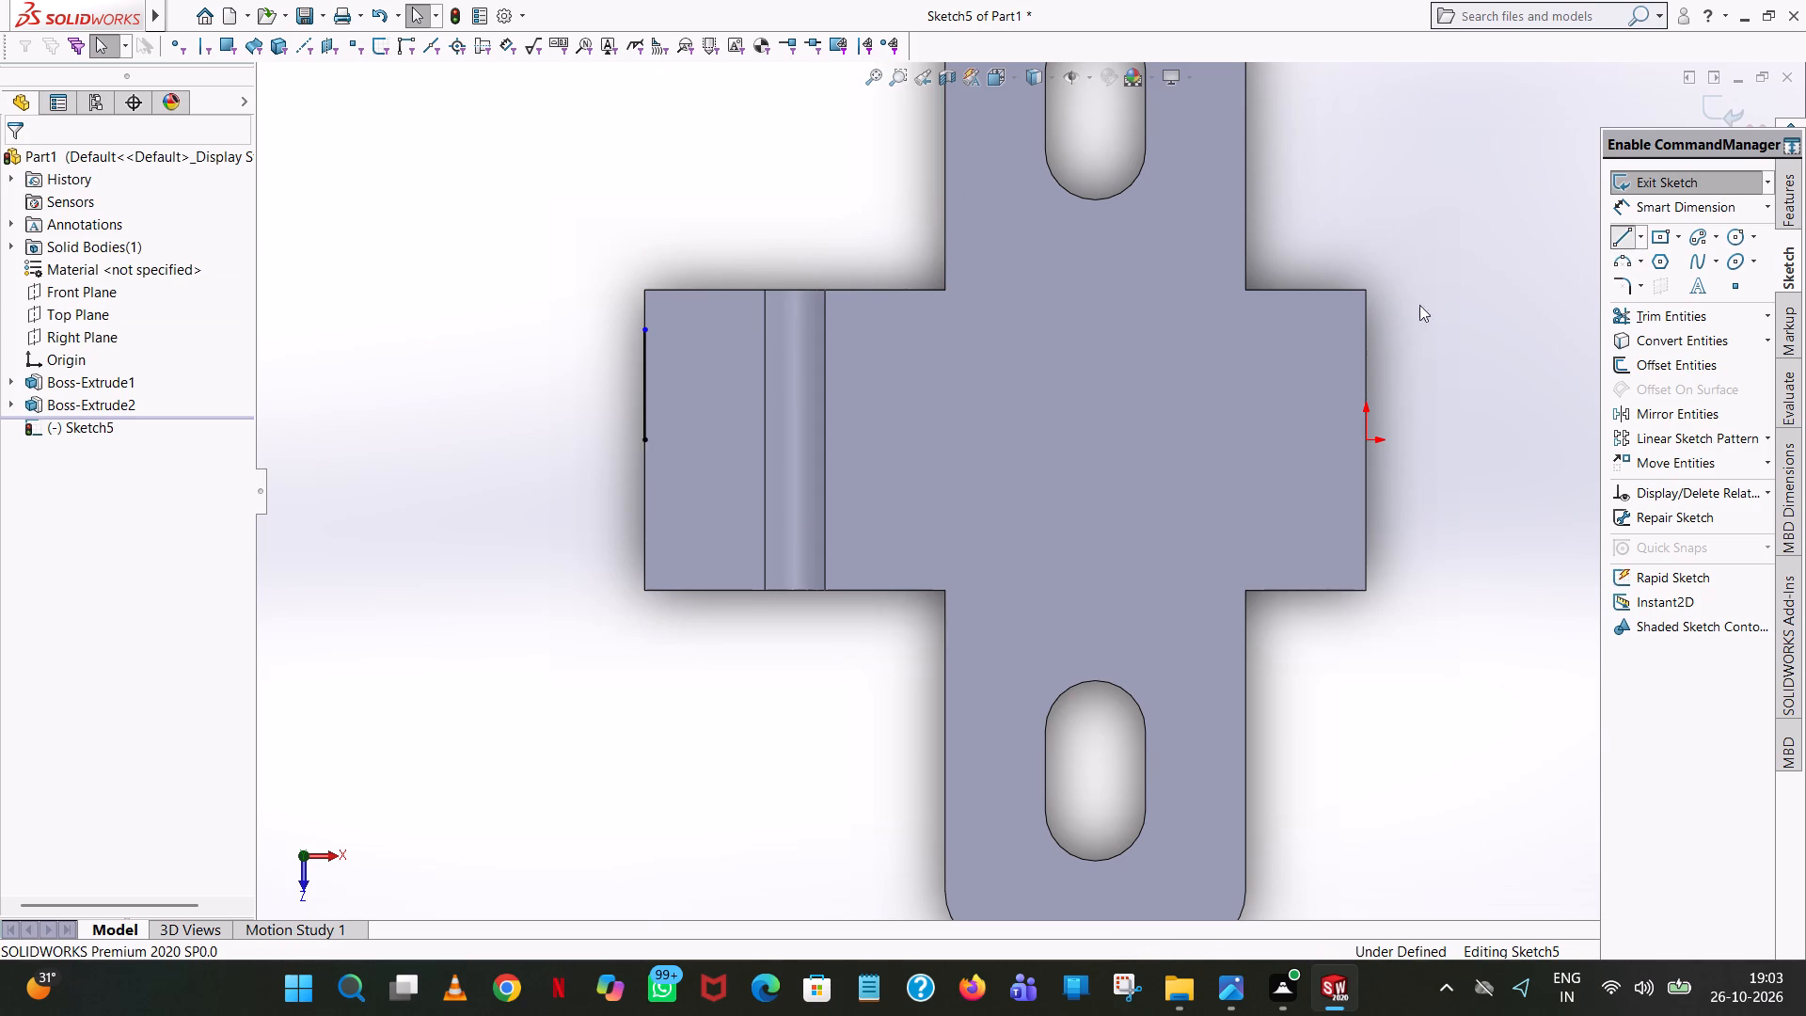
{"action": "left_click", "coordinate": [643, 440]}
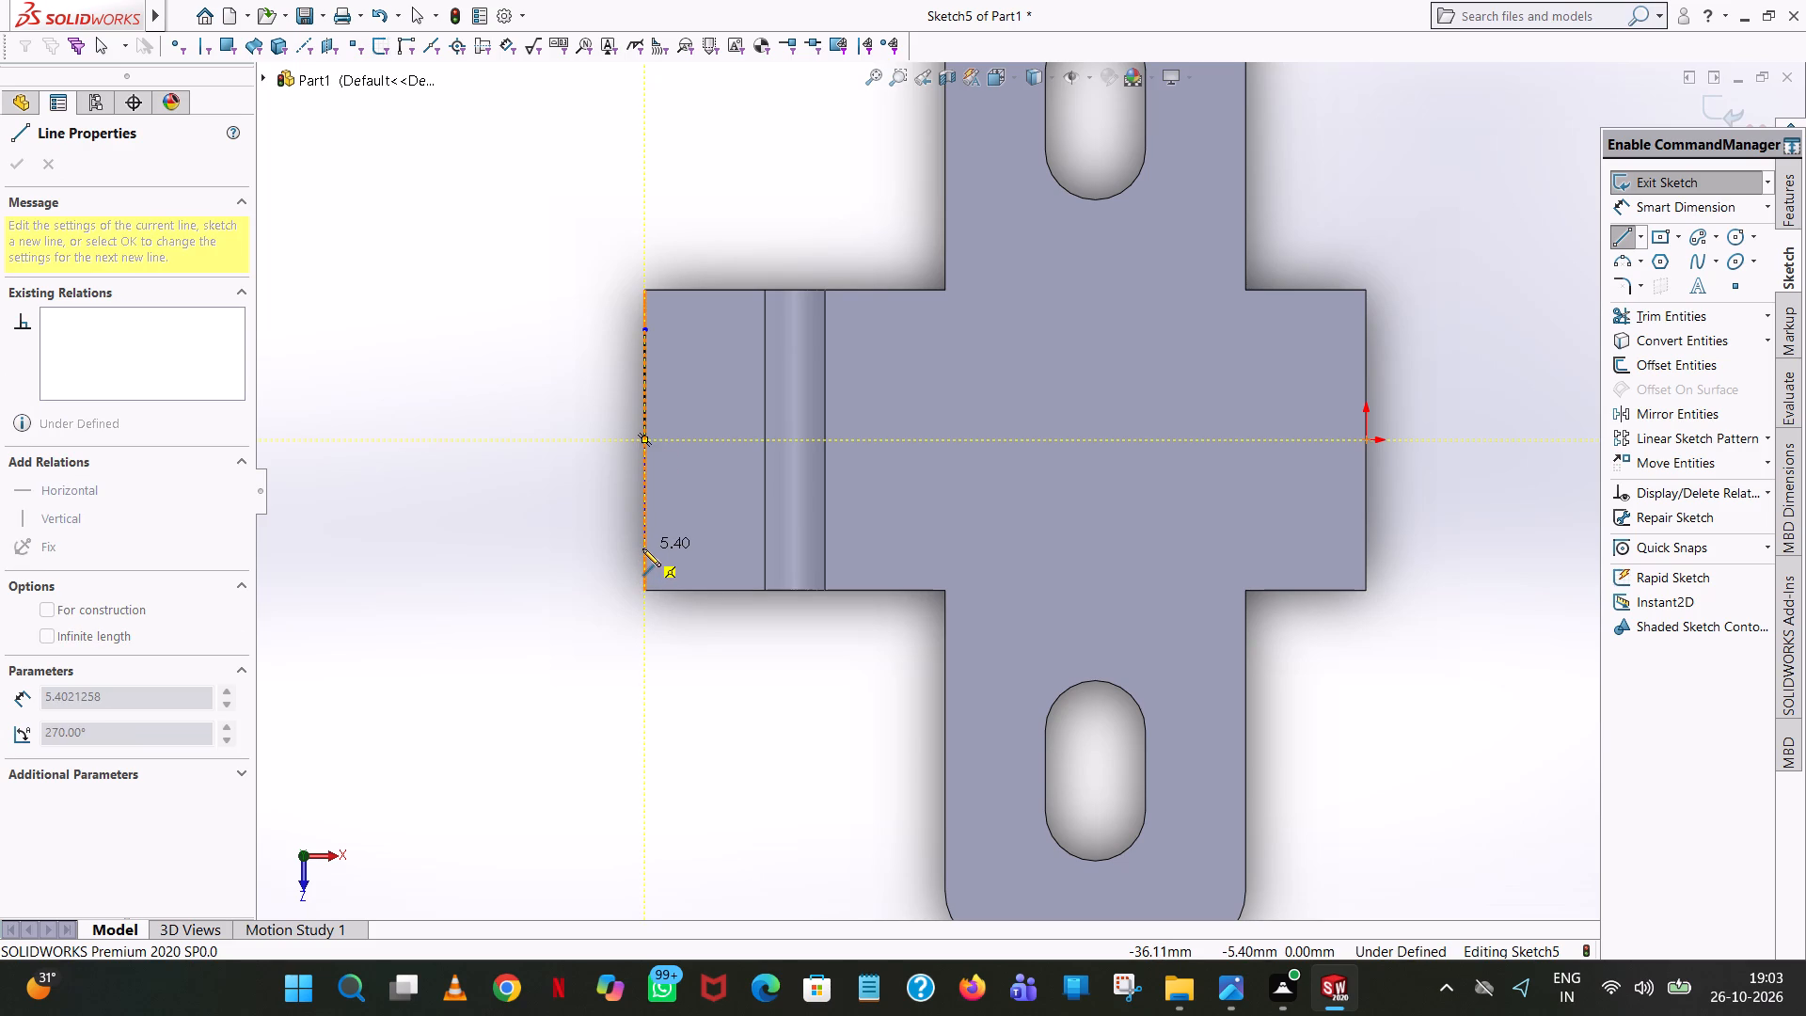
{"action": "left_click", "coordinate": [642, 548]}
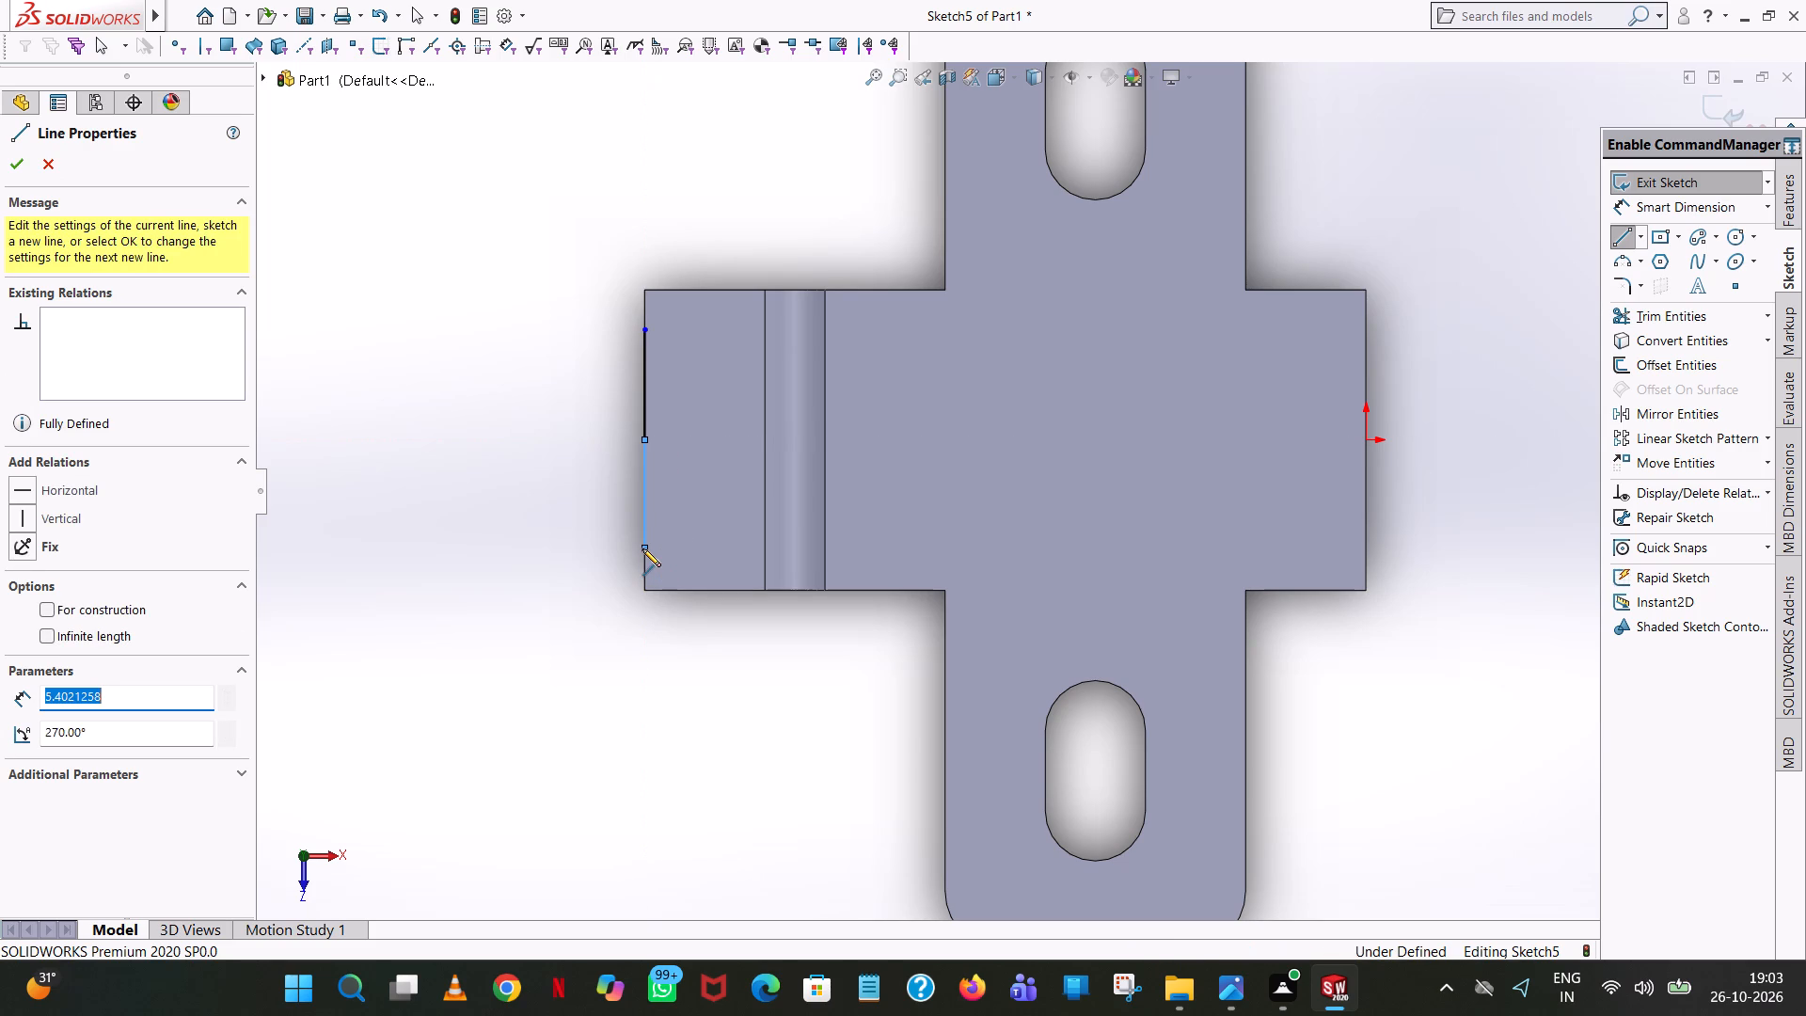
{"action": "type", "text": "5.5"}
{"action": "key", "text": "Return"}
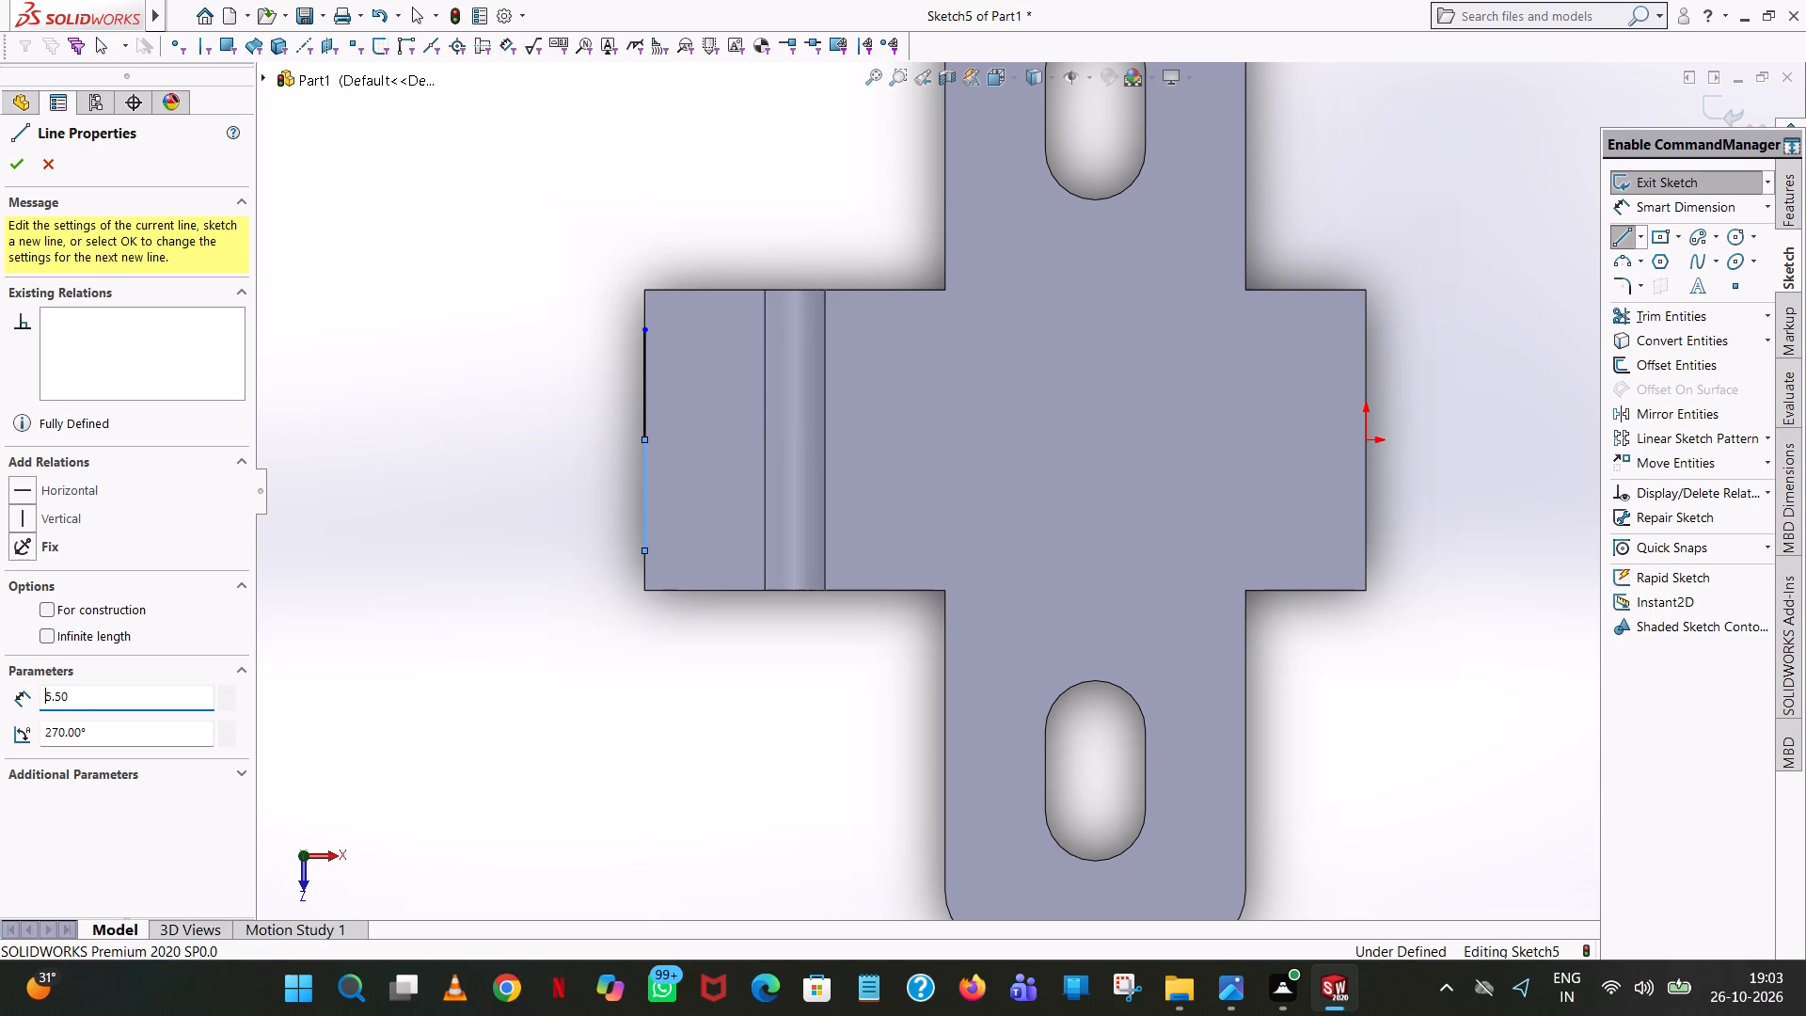
{"action": "right_click", "coordinate": [642, 548]}
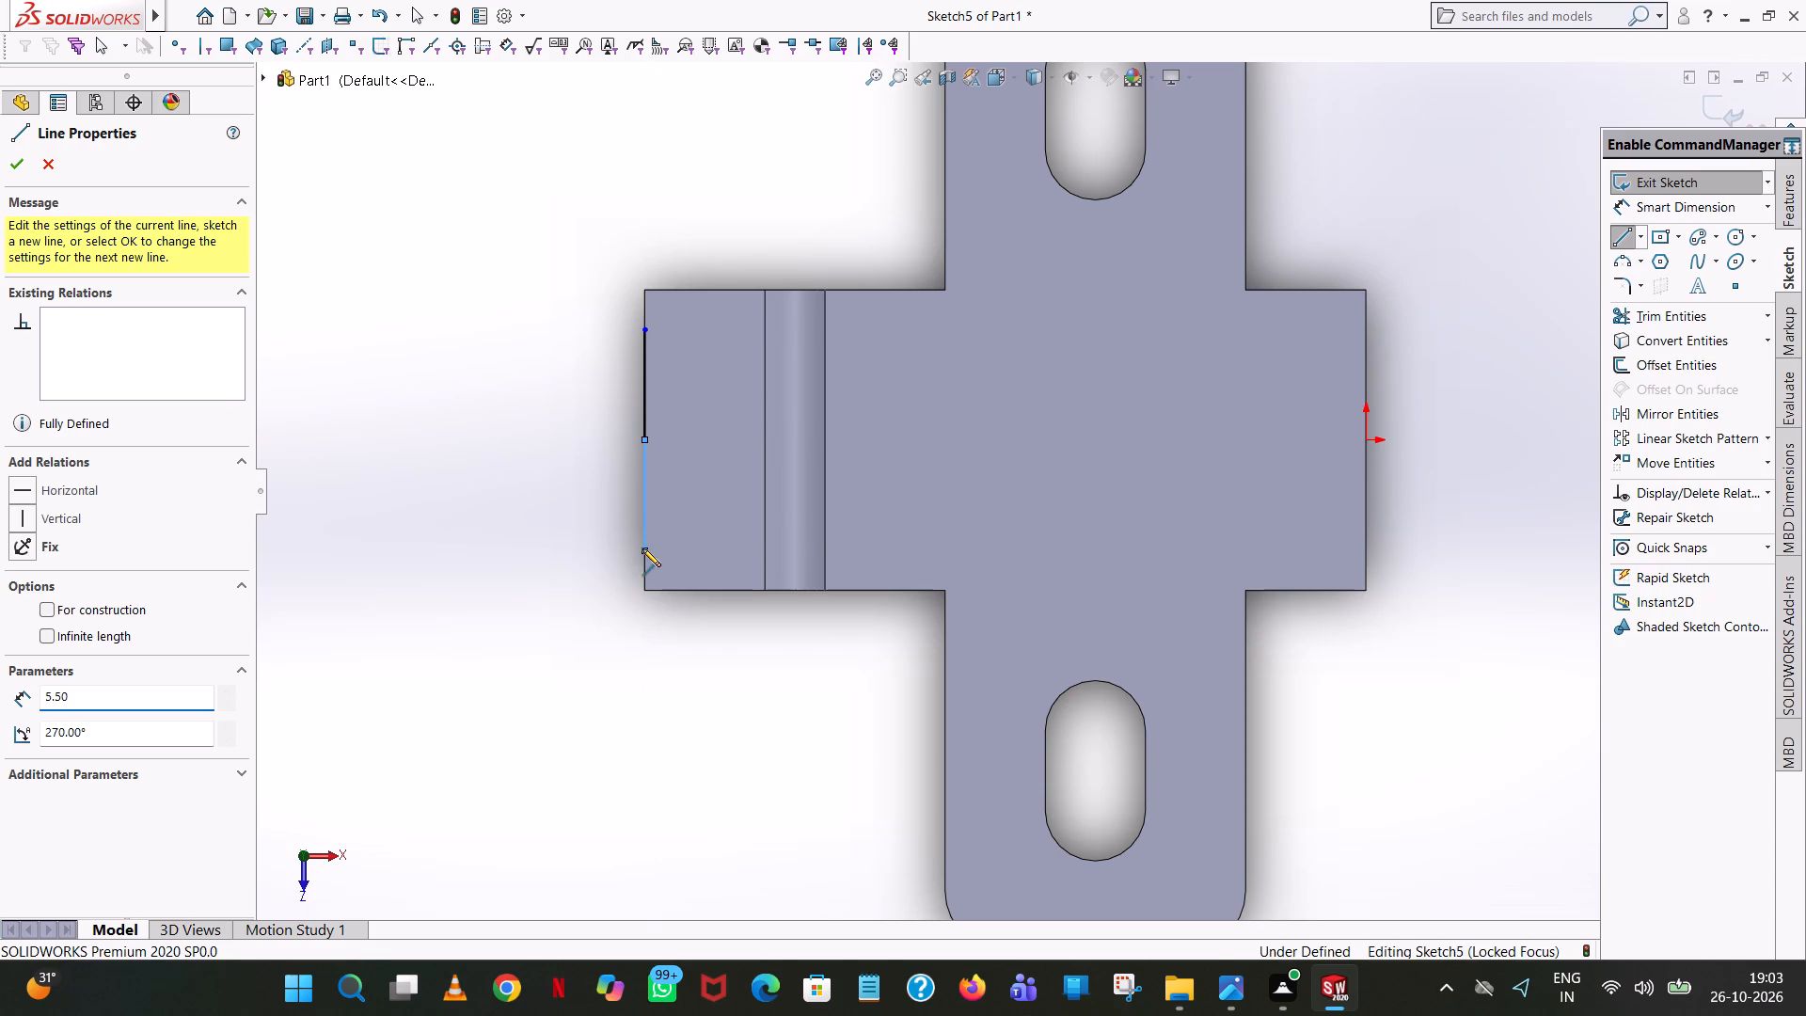
{"action": "left_click", "coordinate": [754, 561]}
{"action": "left_click", "coordinate": [483, 418]}
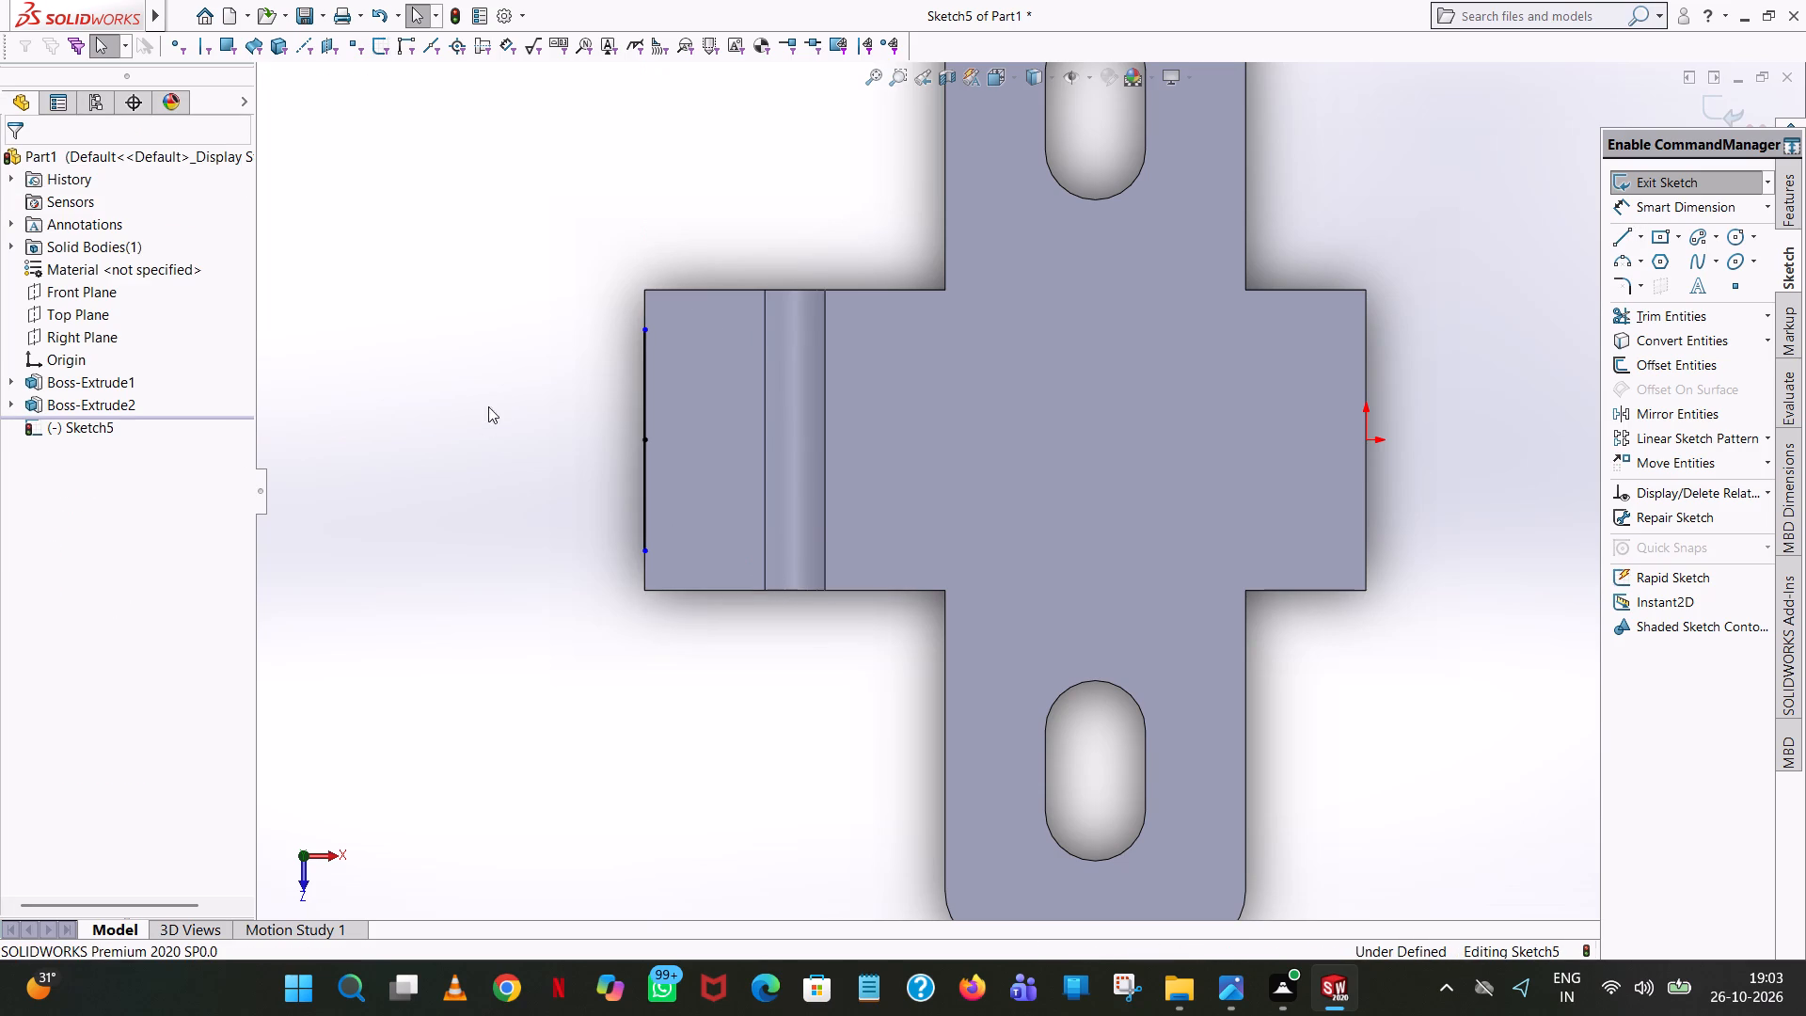
Draw a 6 mm horizontal line outward from the upper end of the vertical lines on the step's outer edge.
{"action": "left_click", "coordinate": [1622, 236]}
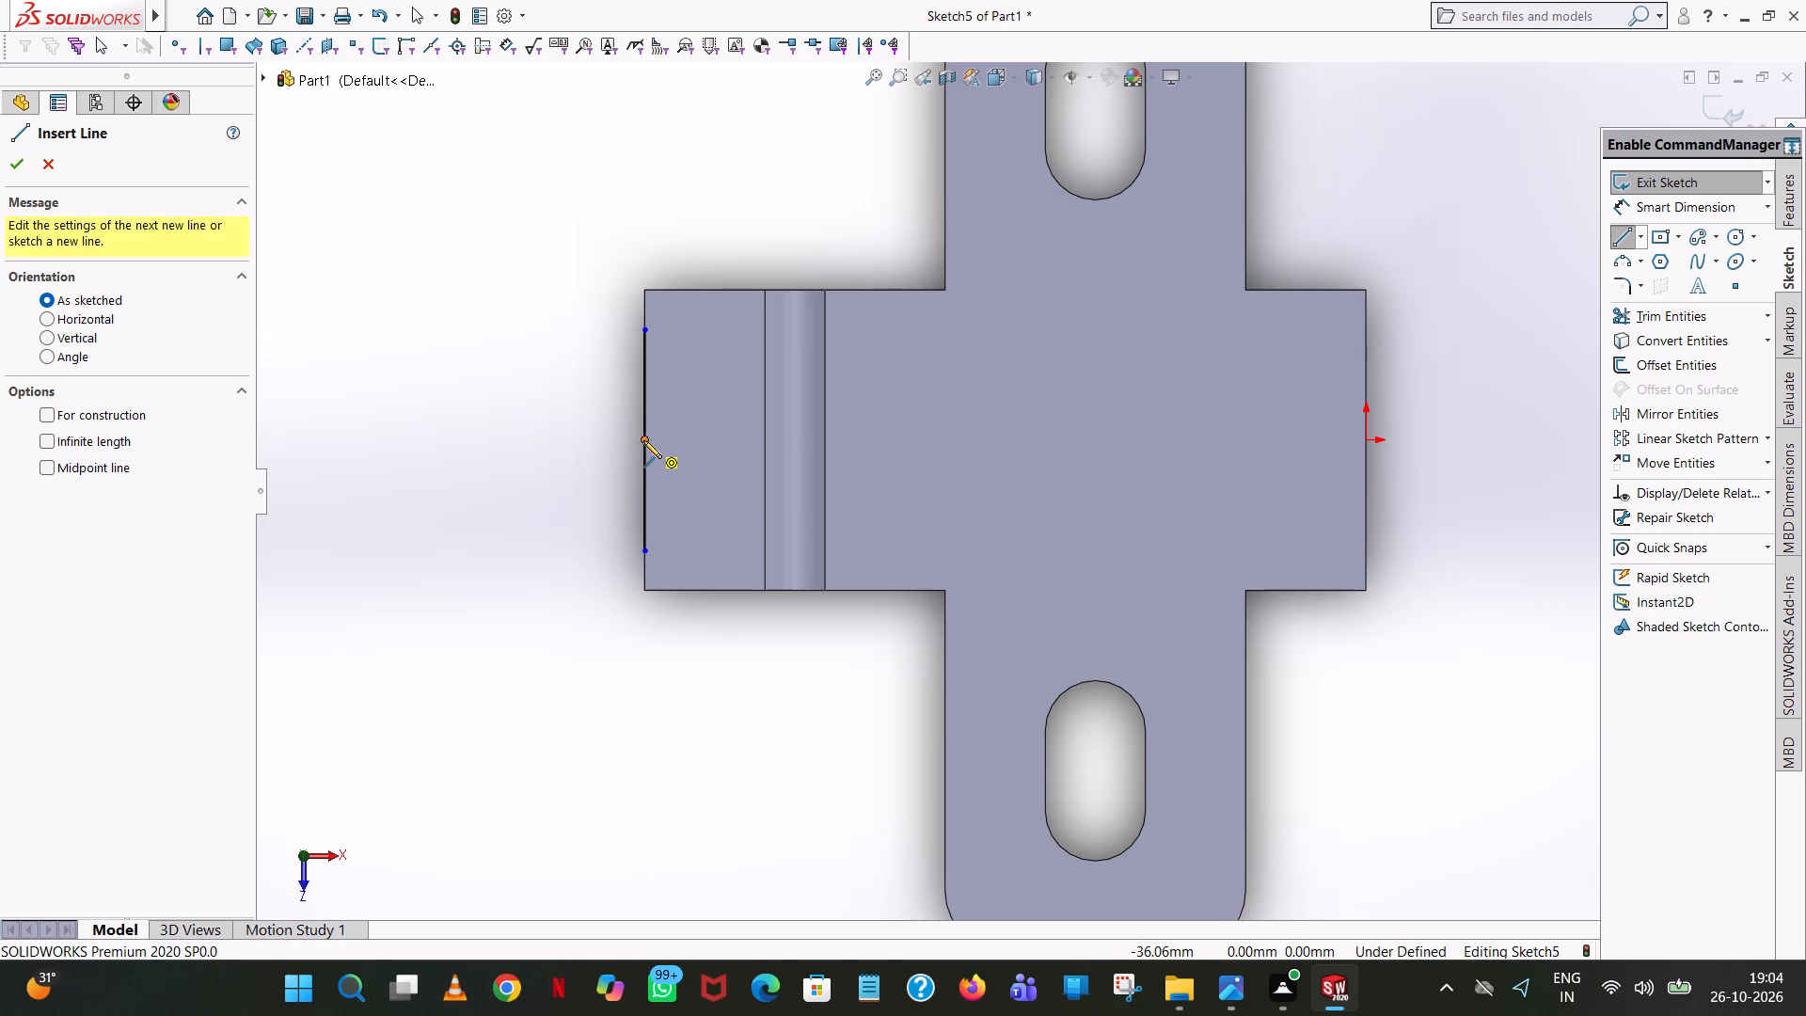
{"action": "left_click", "coordinate": [644, 326]}
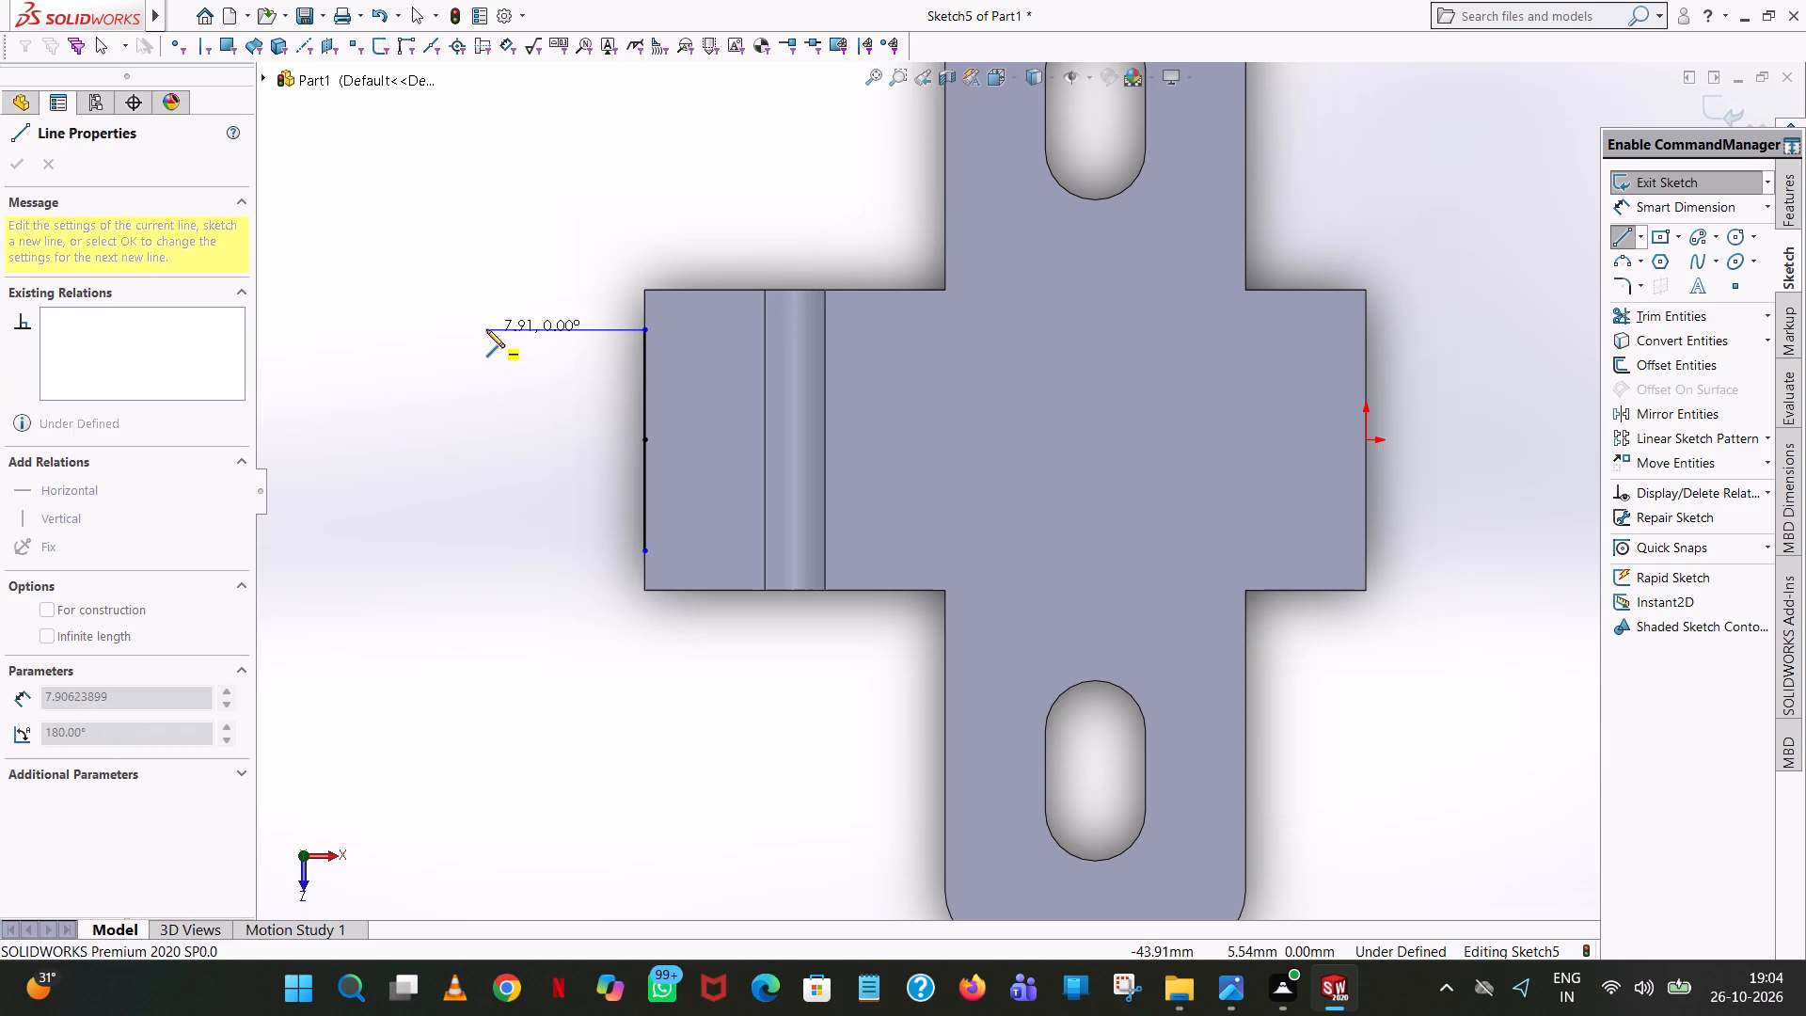
{"action": "left_click", "coordinate": [486, 329]}
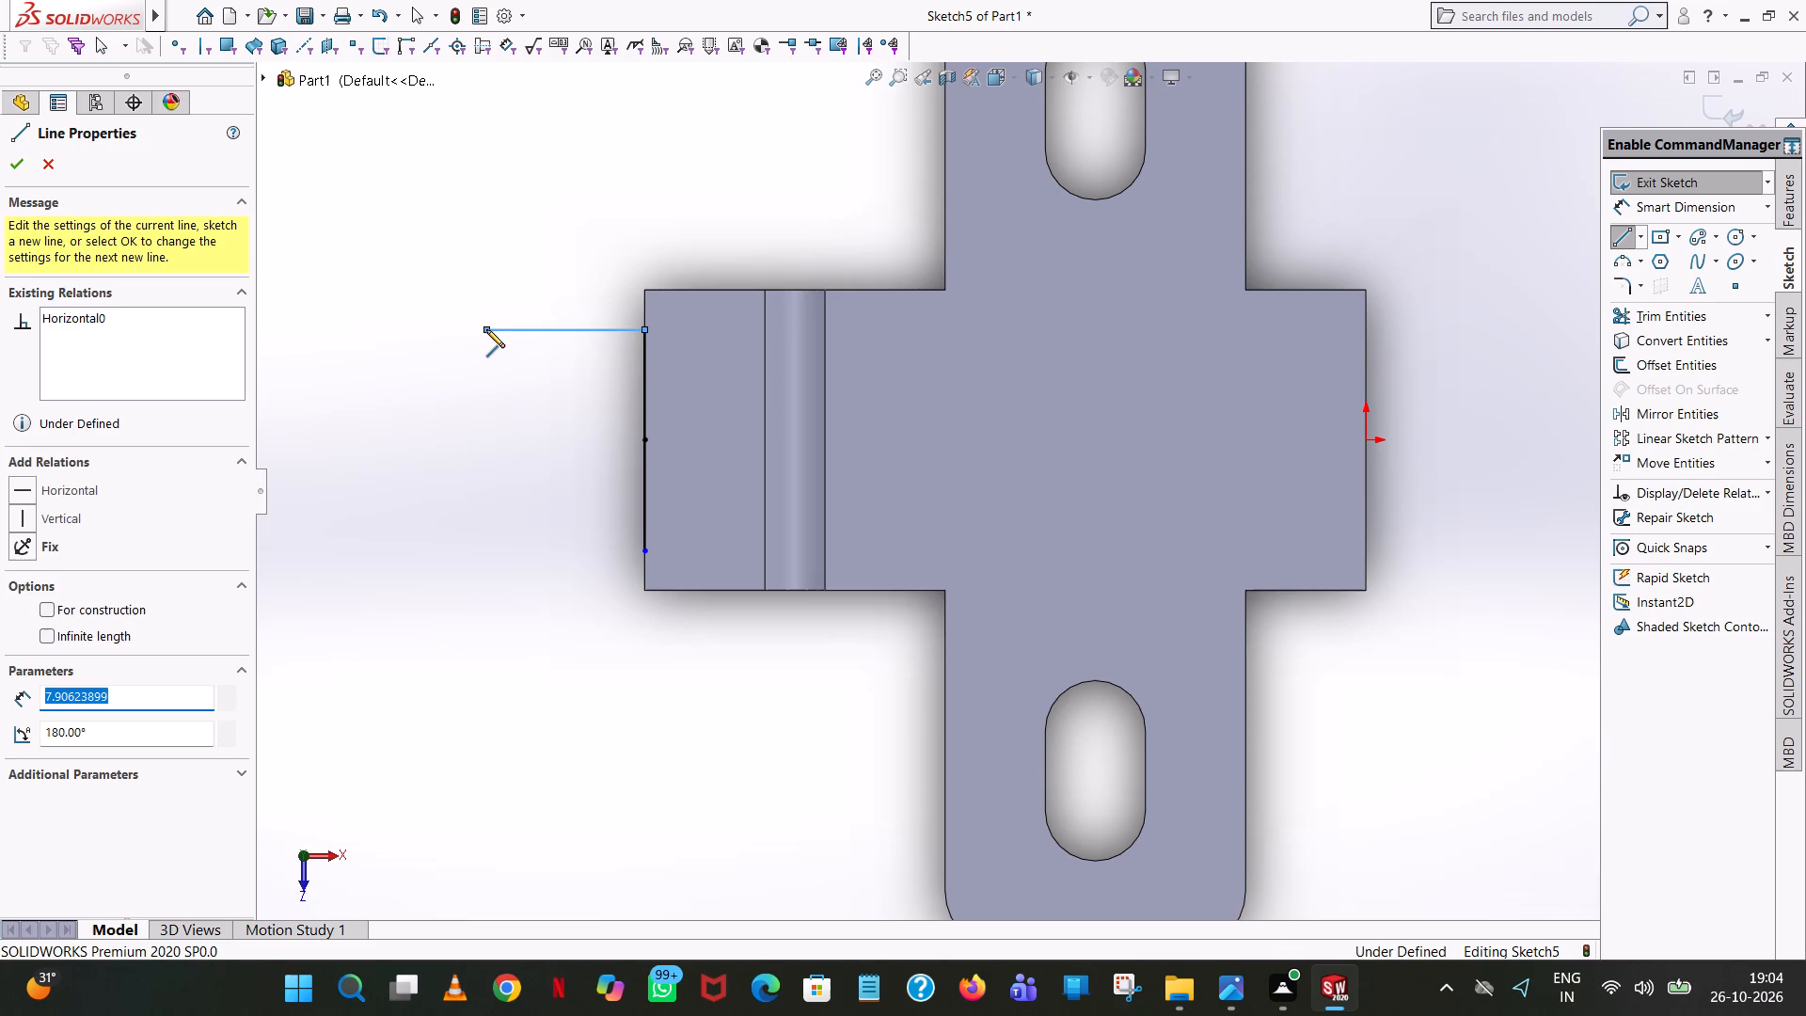
{"action": "key", "text": "6"}
{"action": "key", "text": "Return"}
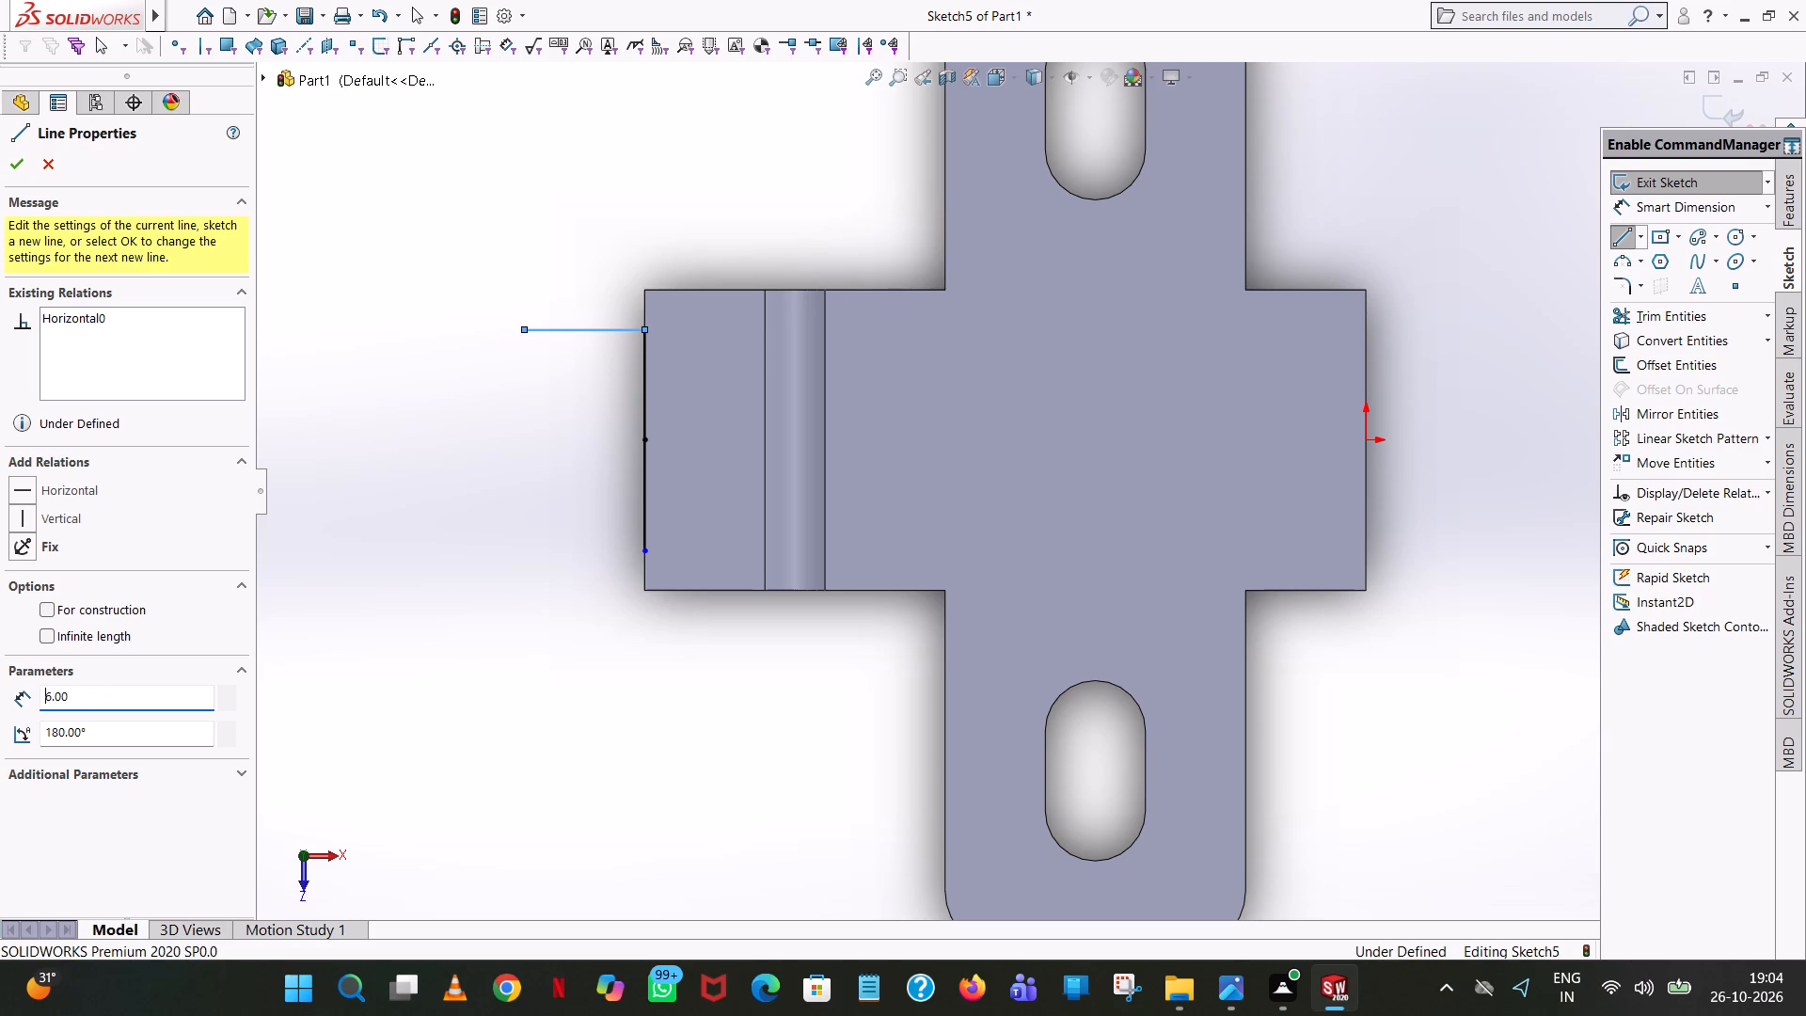
{"action": "right_click", "coordinate": [486, 329]}
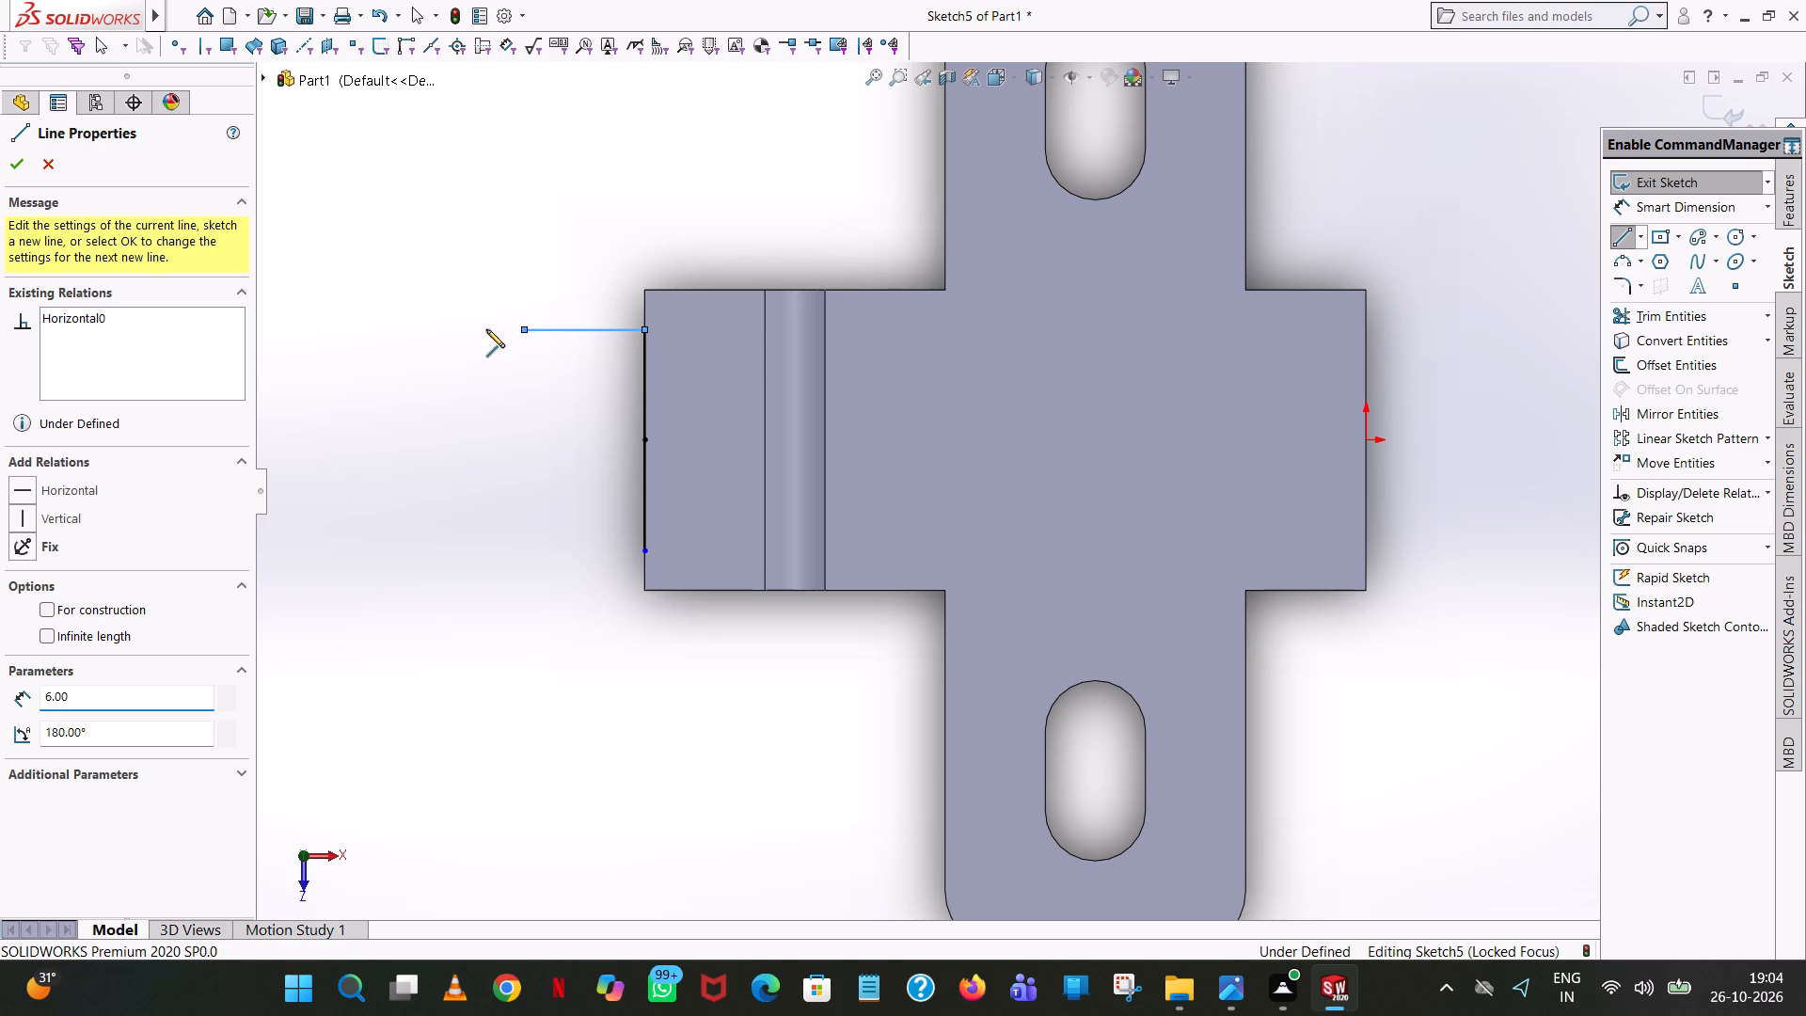
{"action": "left_click", "coordinate": [545, 345]}
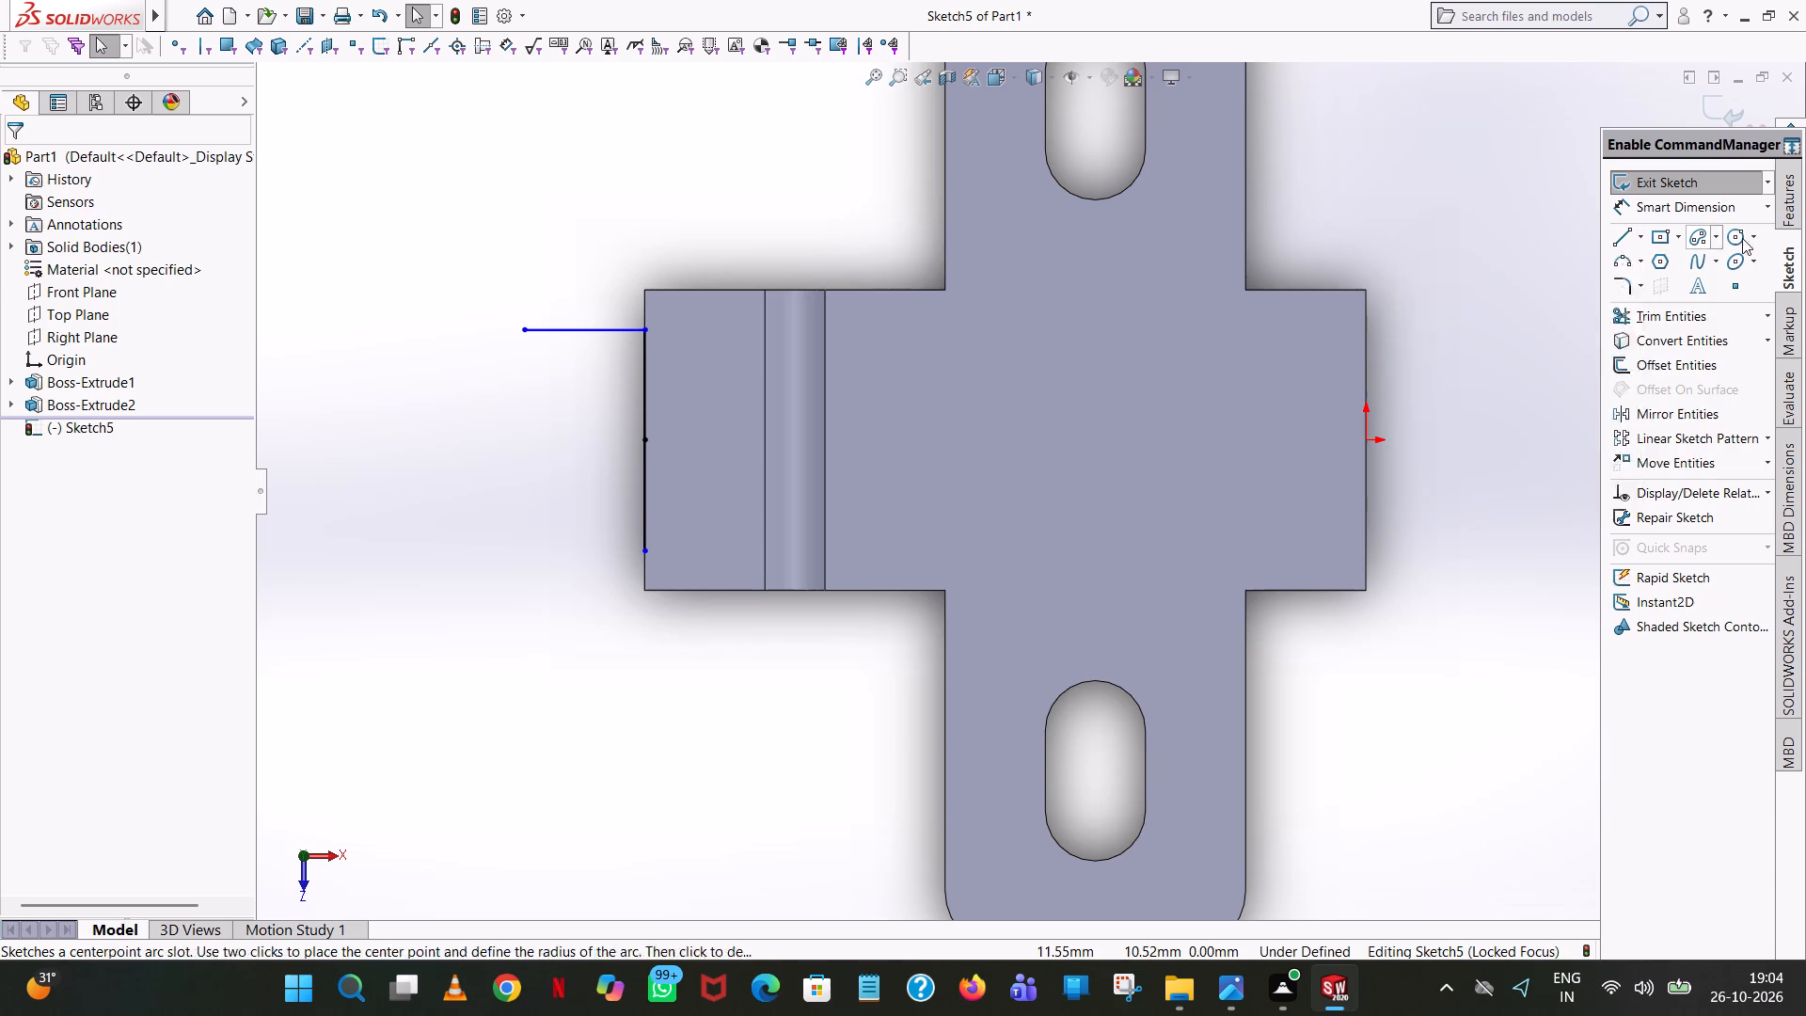
Draw a 2 mm horizontal line outward from the midpoint of the lowered step's outer edge.
{"action": "left_click", "coordinate": [1622, 244]}
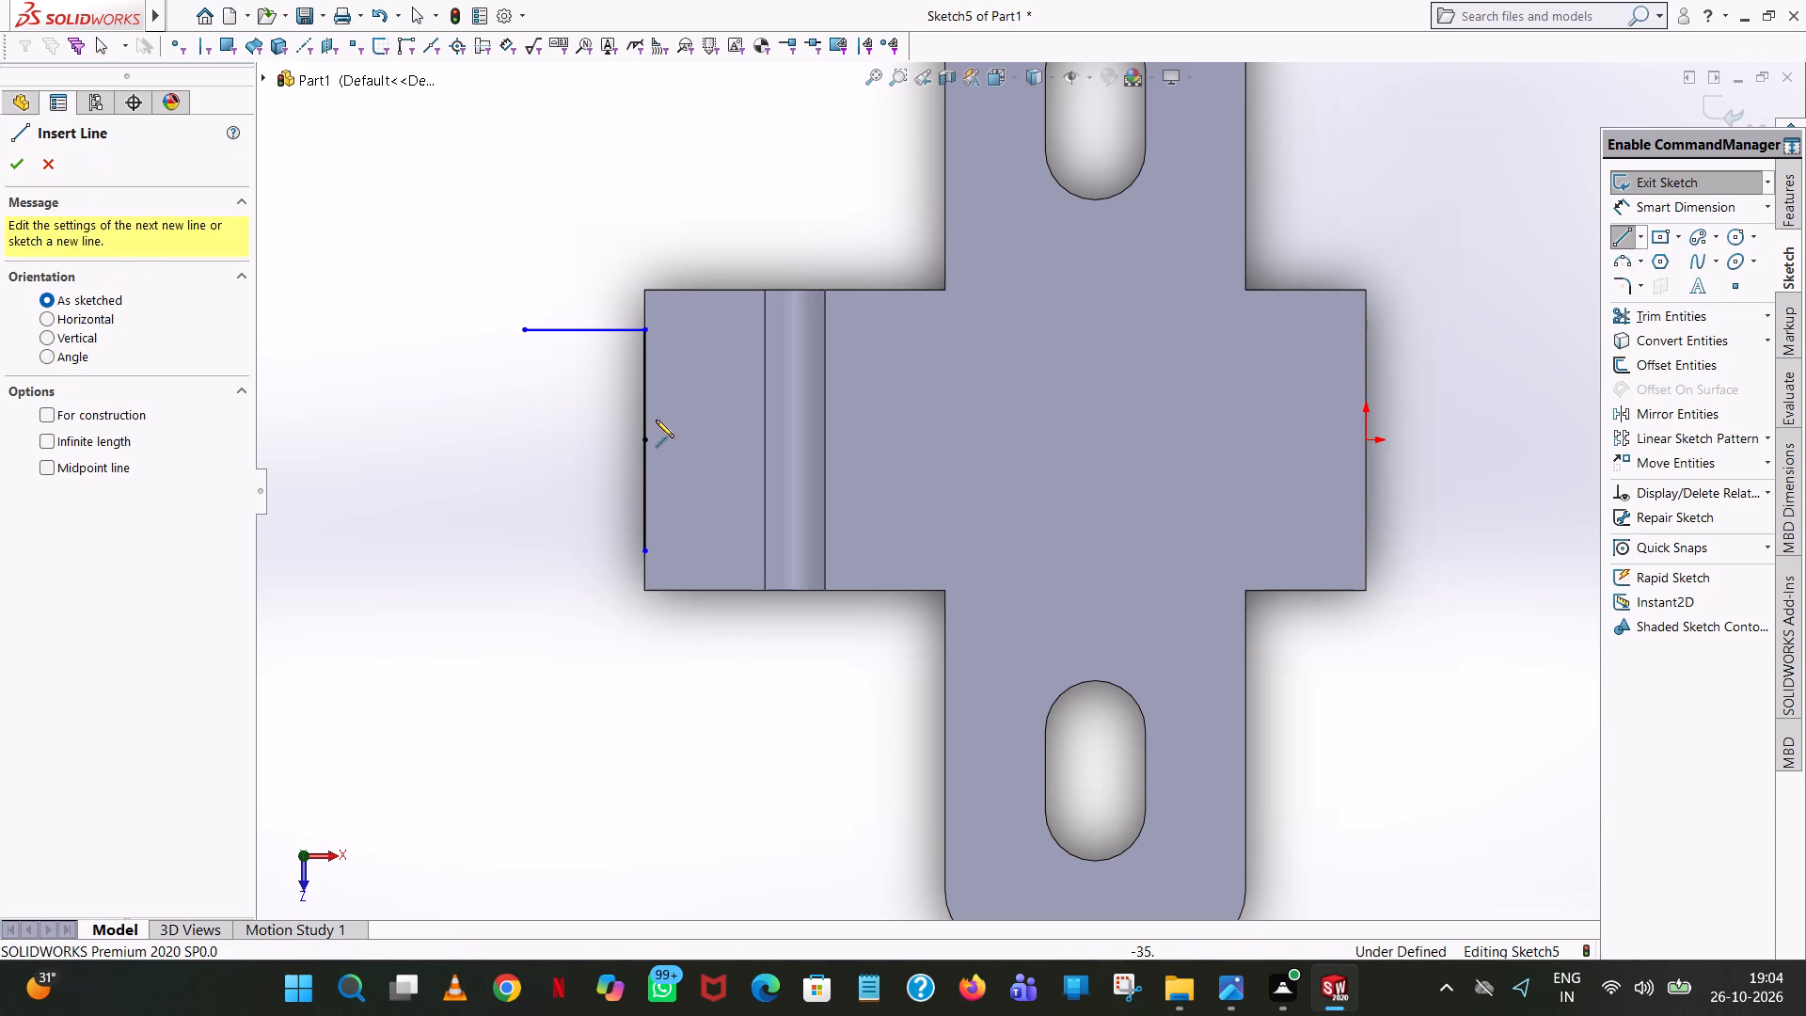
{"action": "left_click", "coordinate": [643, 437]}
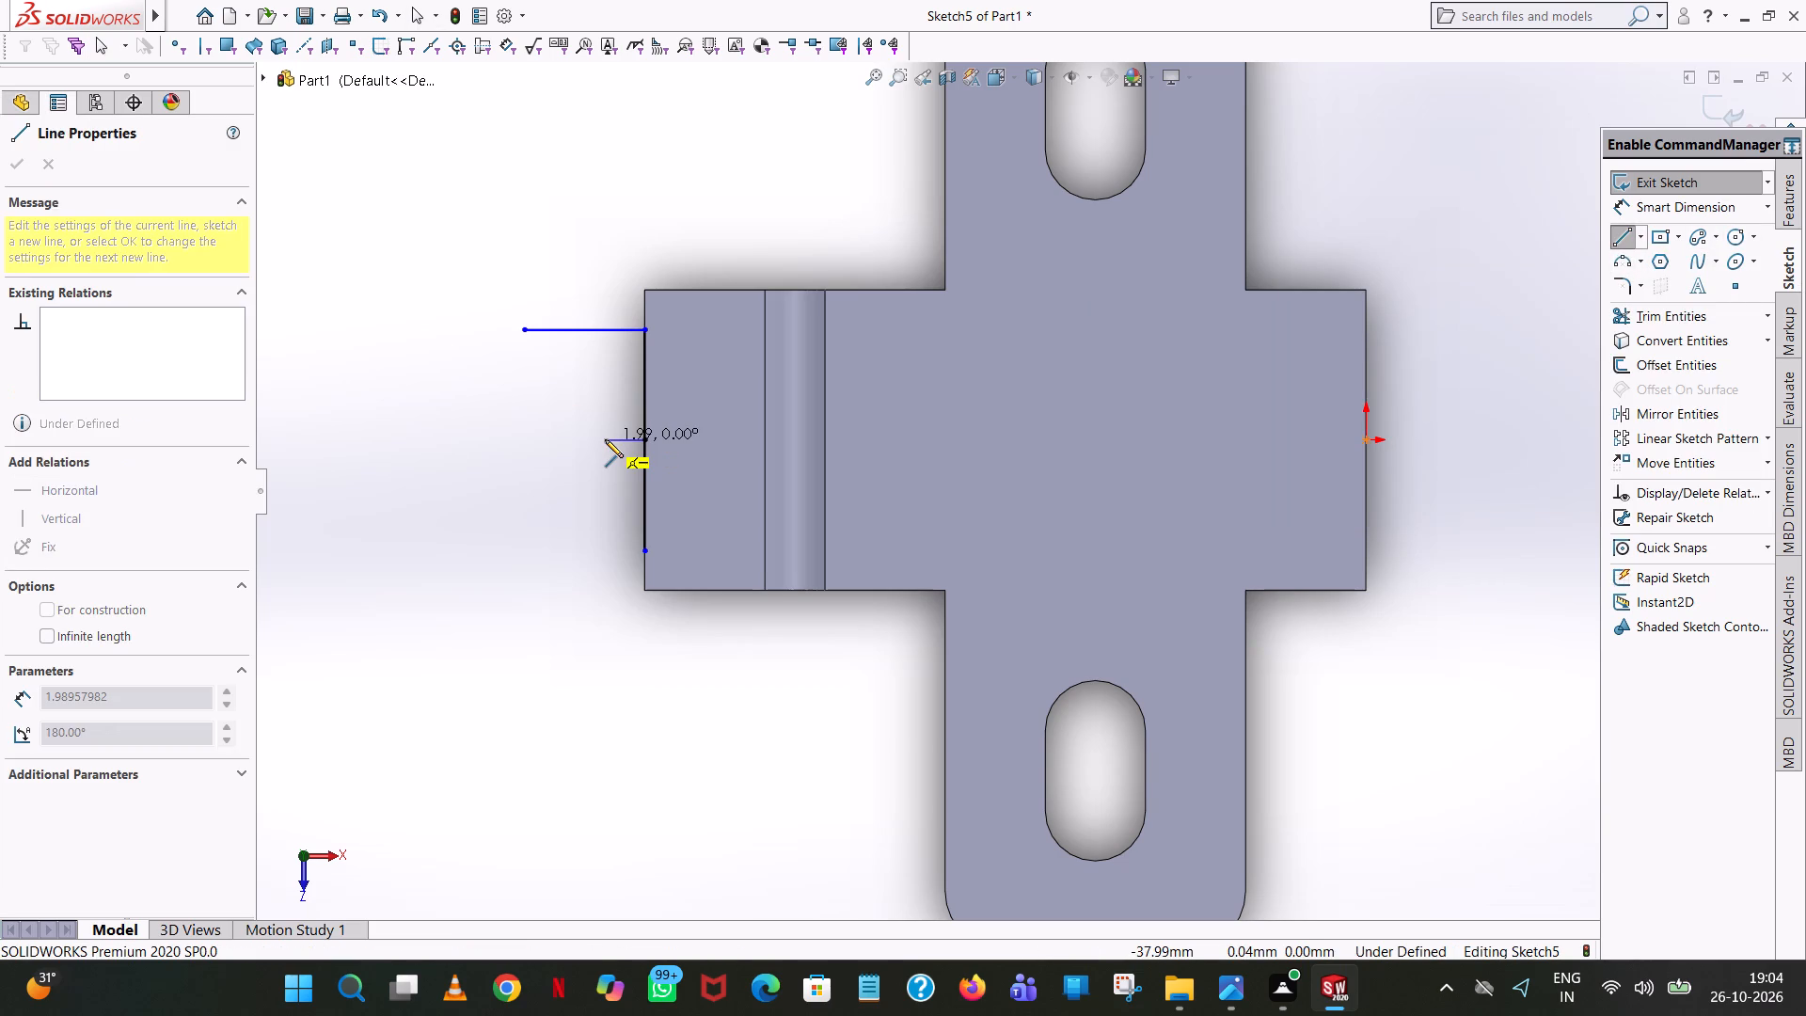
{"action": "left_click", "coordinate": [605, 439]}
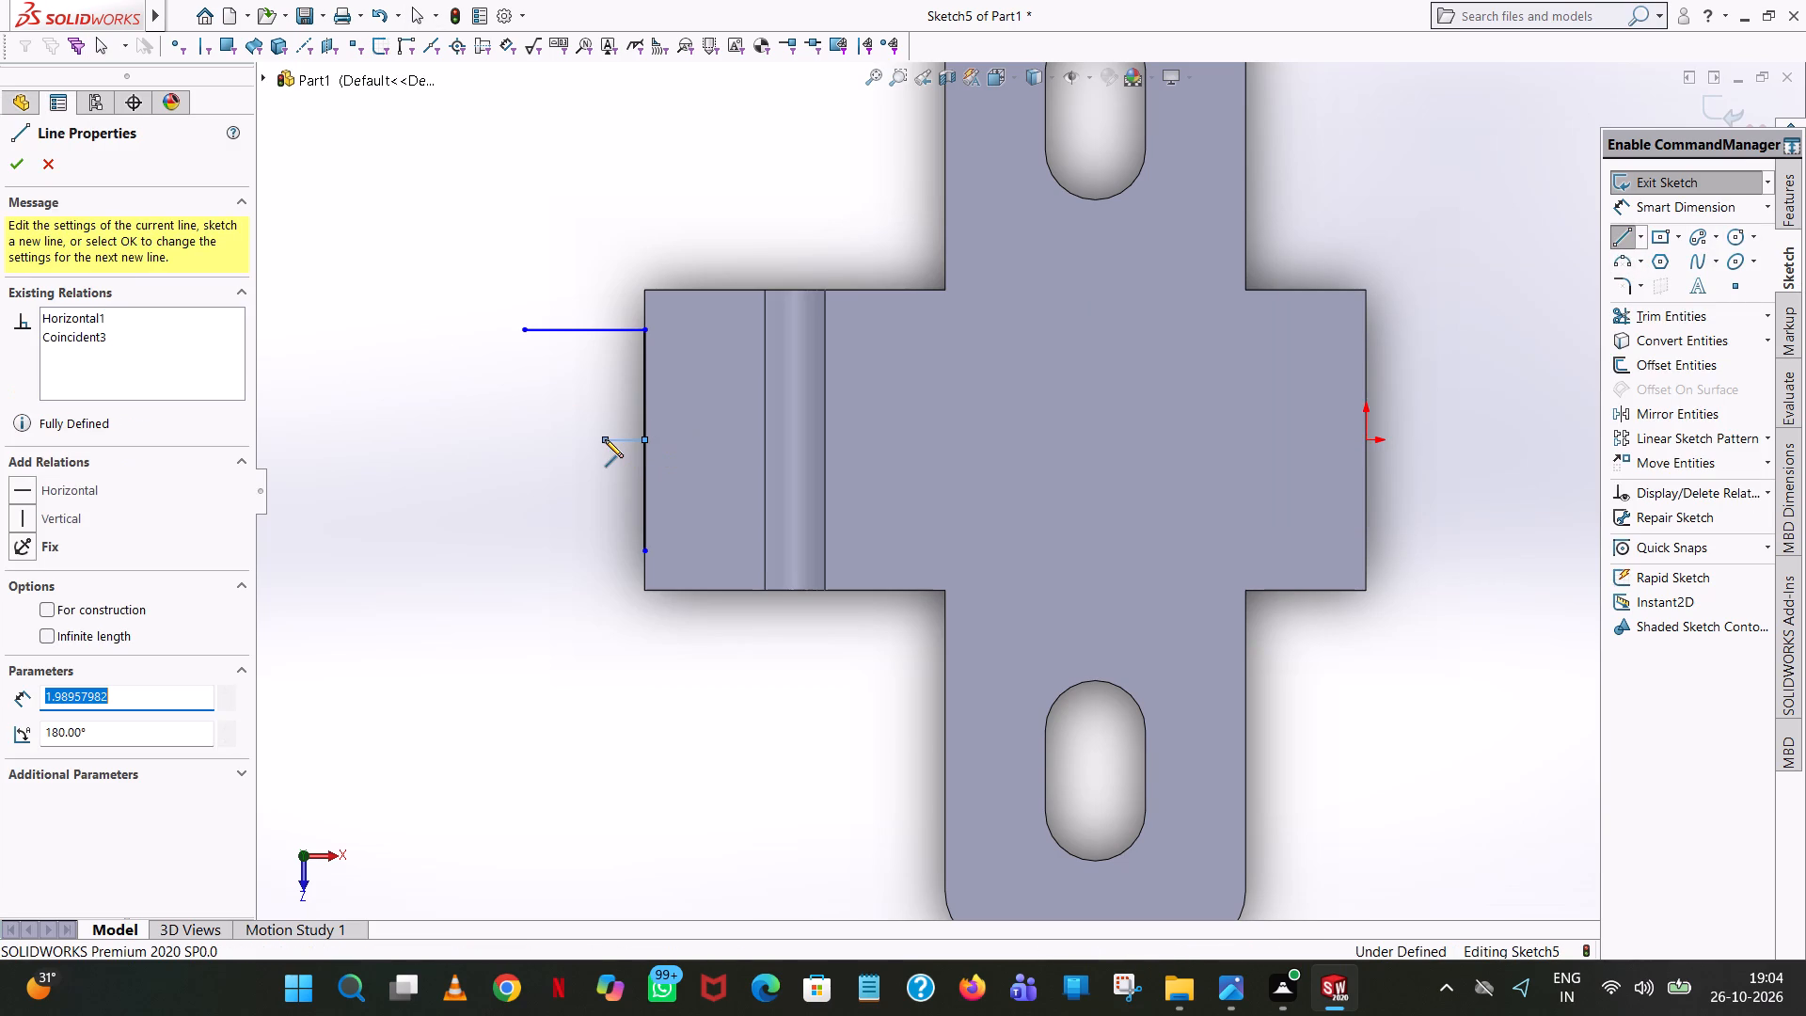
{"action": "key", "text": "2"}
{"action": "key", "text": "Return"}
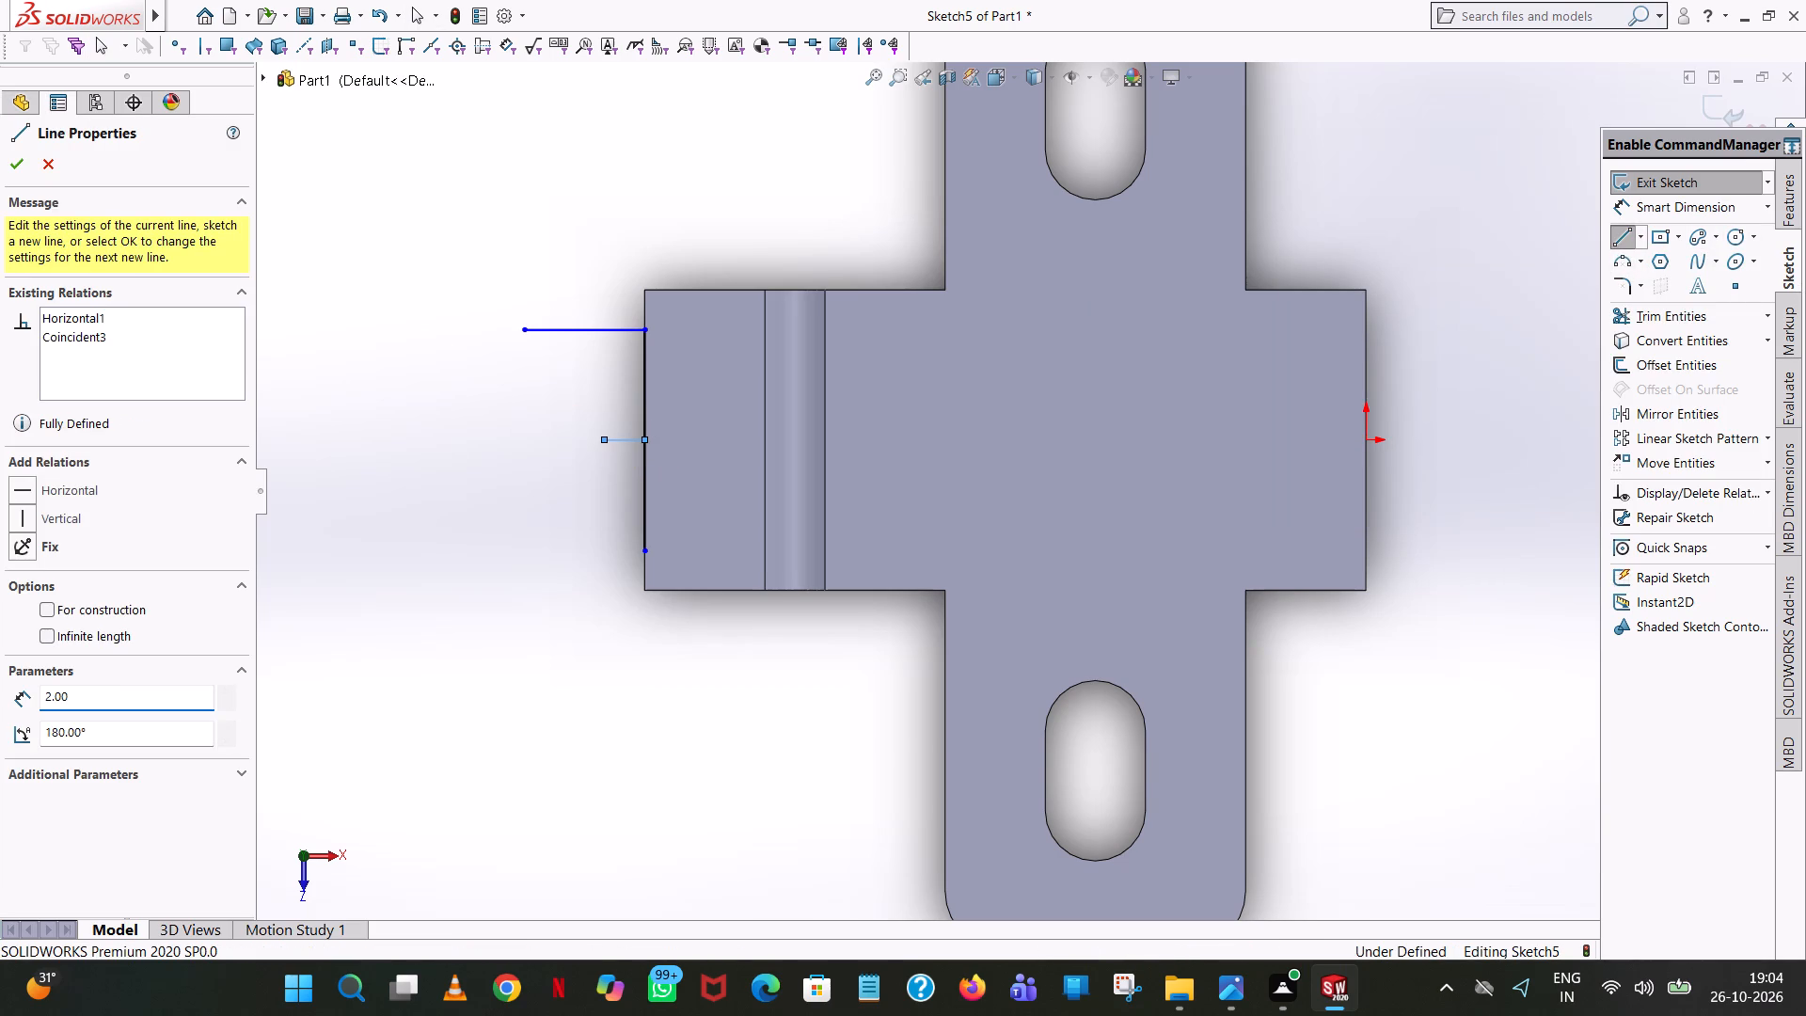
{"action": "right_click", "coordinate": [605, 439]}
{"action": "left_click", "coordinate": [668, 450]}
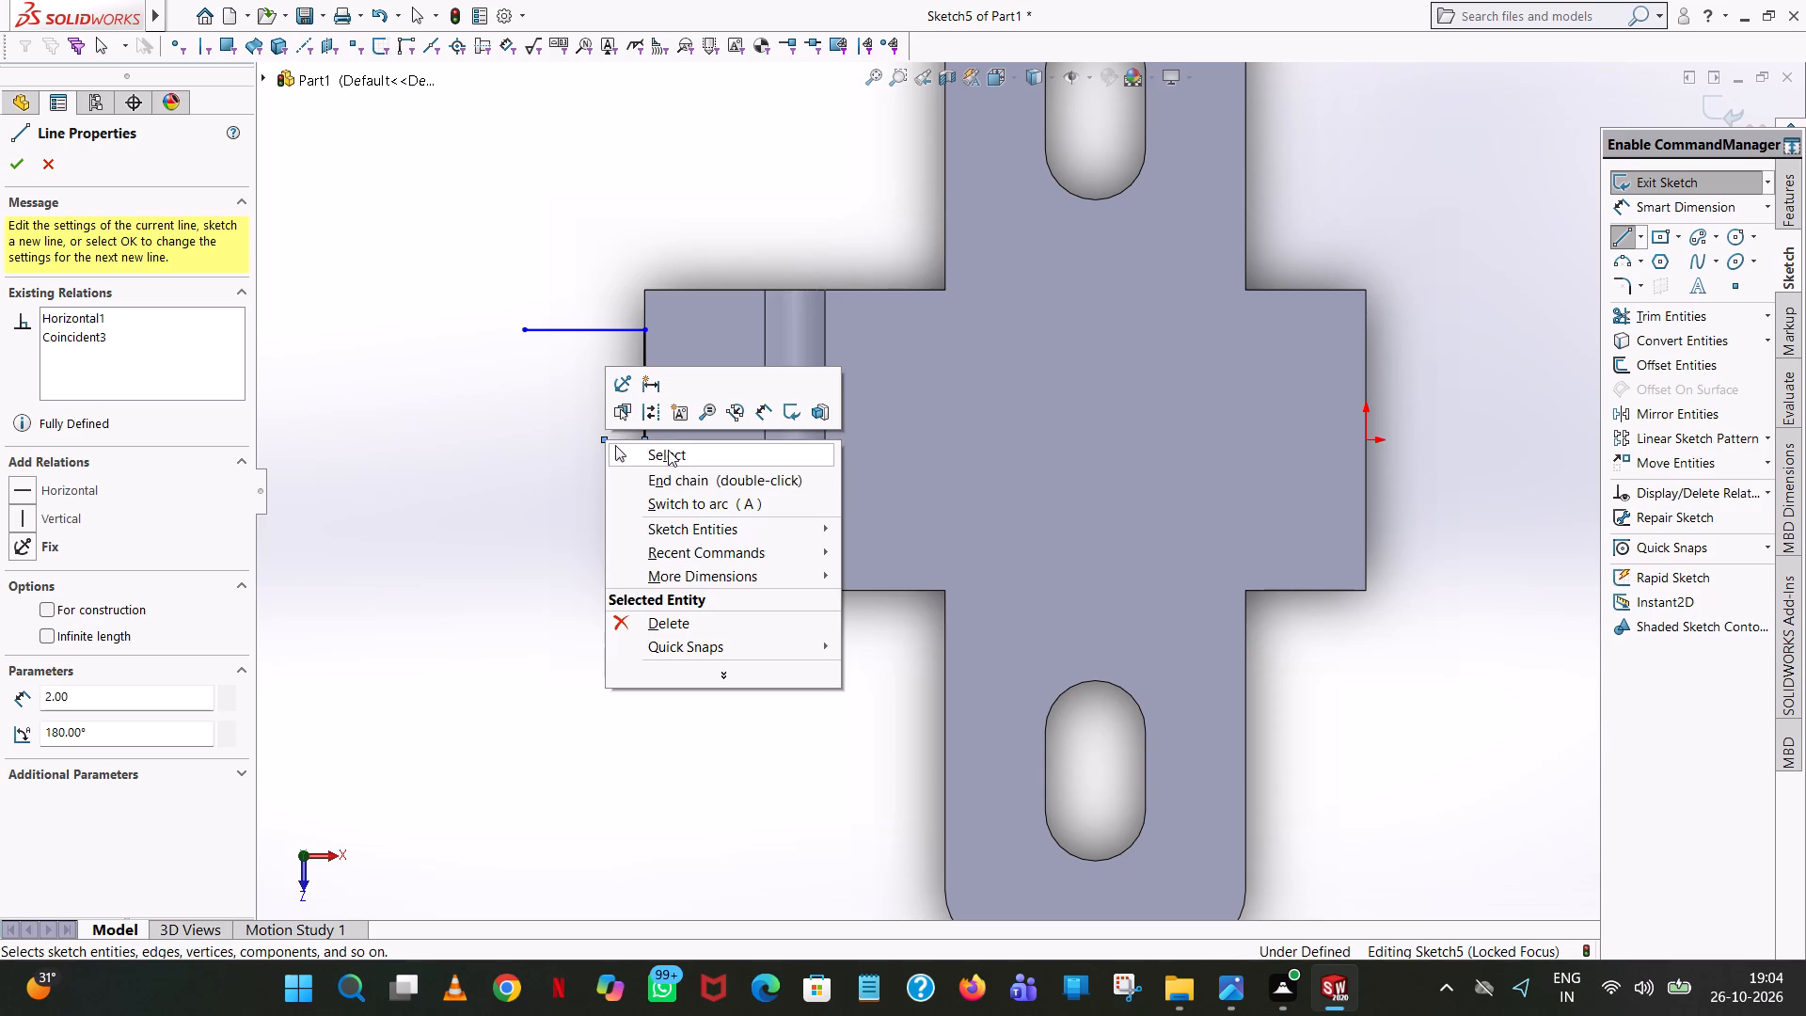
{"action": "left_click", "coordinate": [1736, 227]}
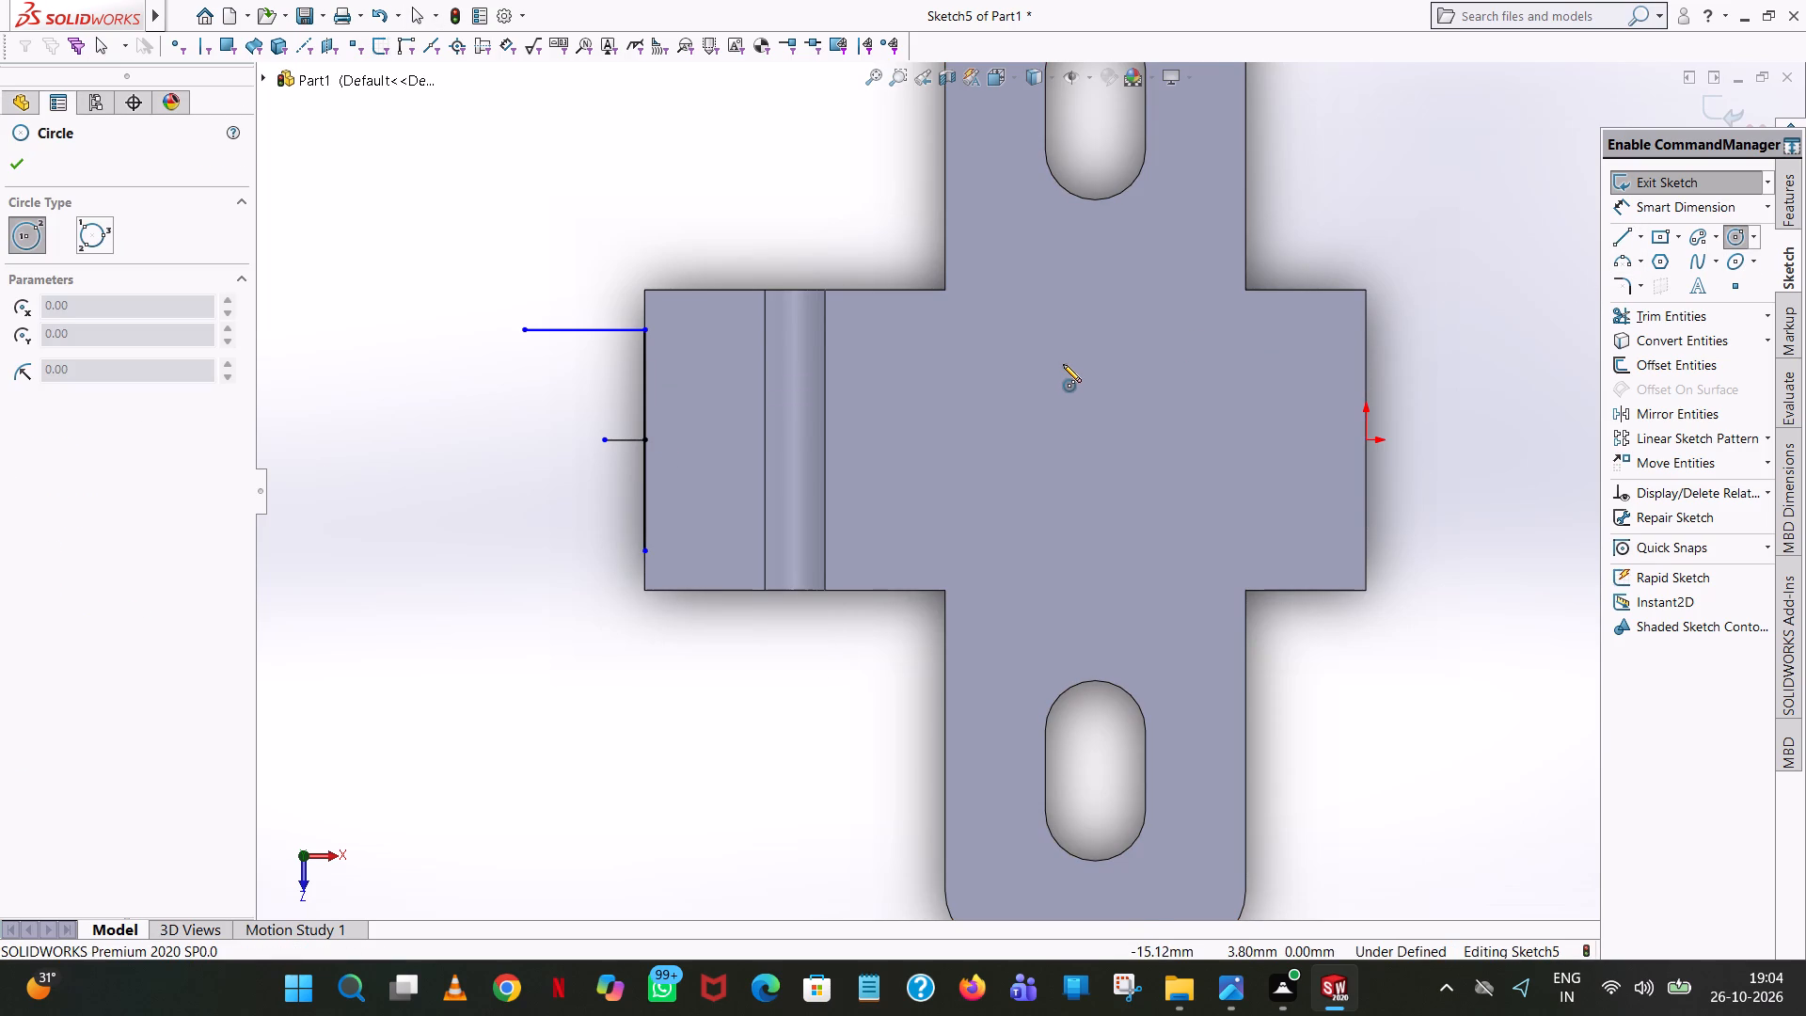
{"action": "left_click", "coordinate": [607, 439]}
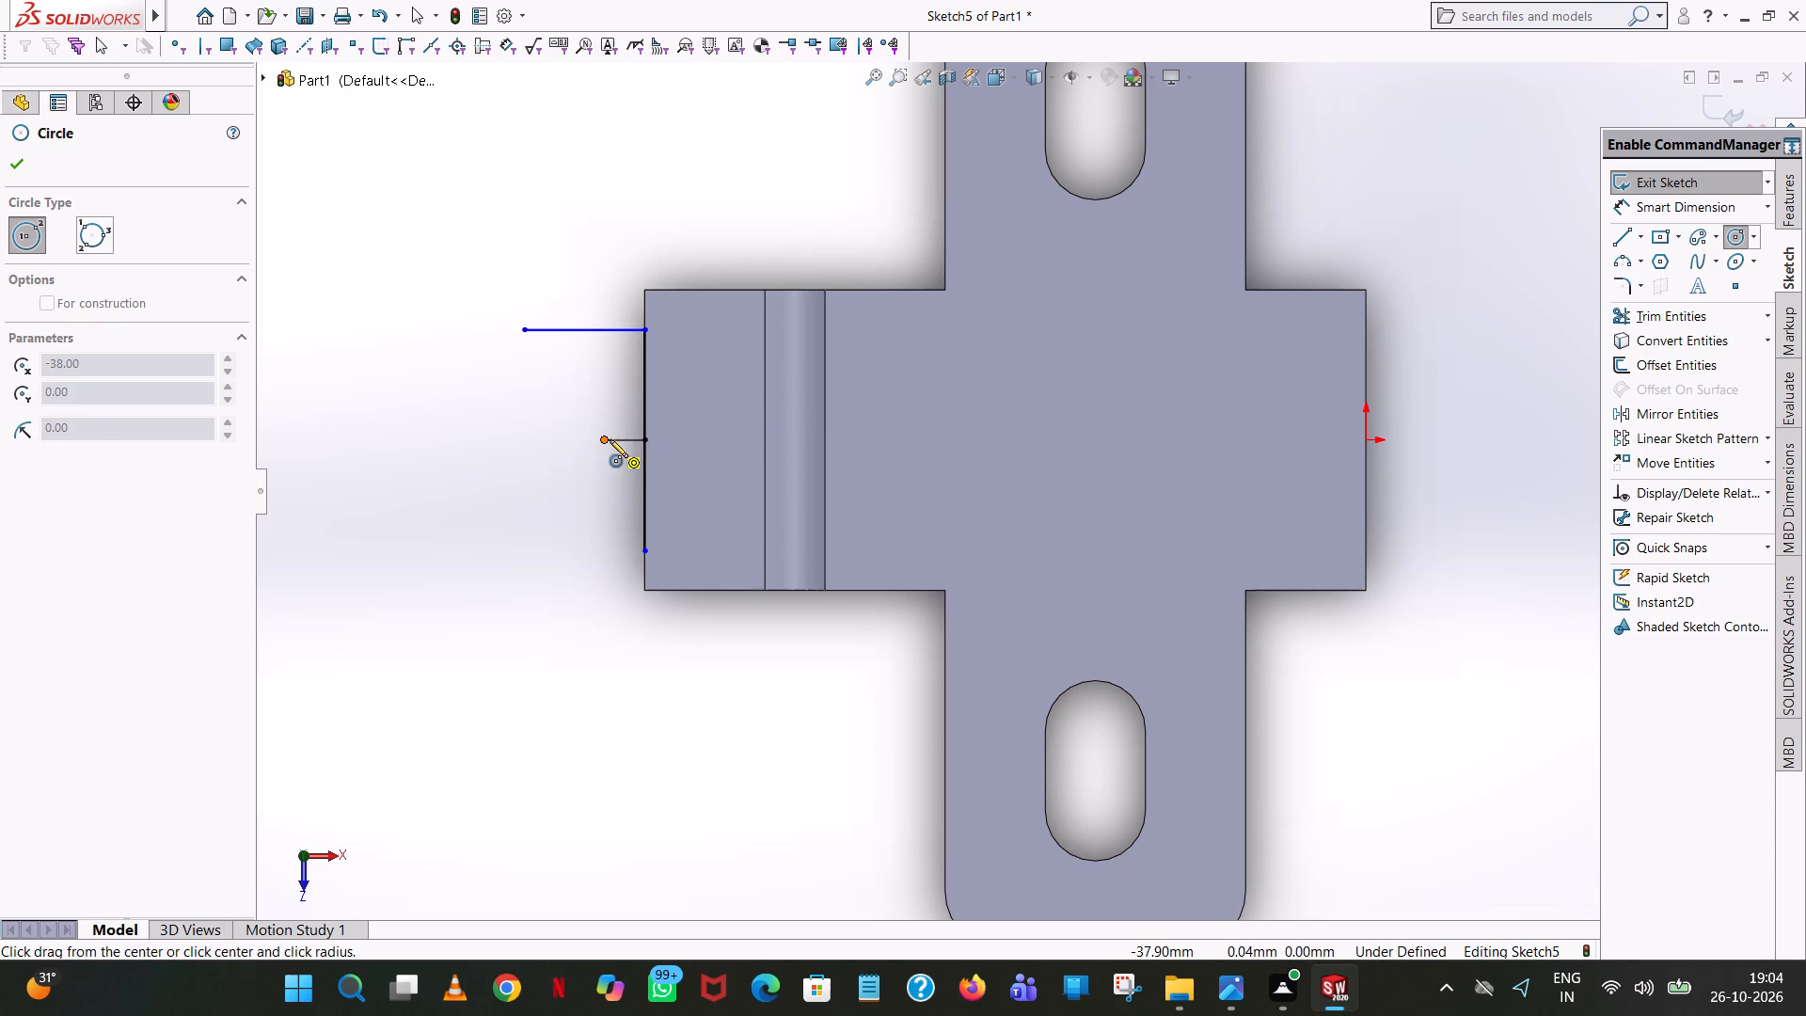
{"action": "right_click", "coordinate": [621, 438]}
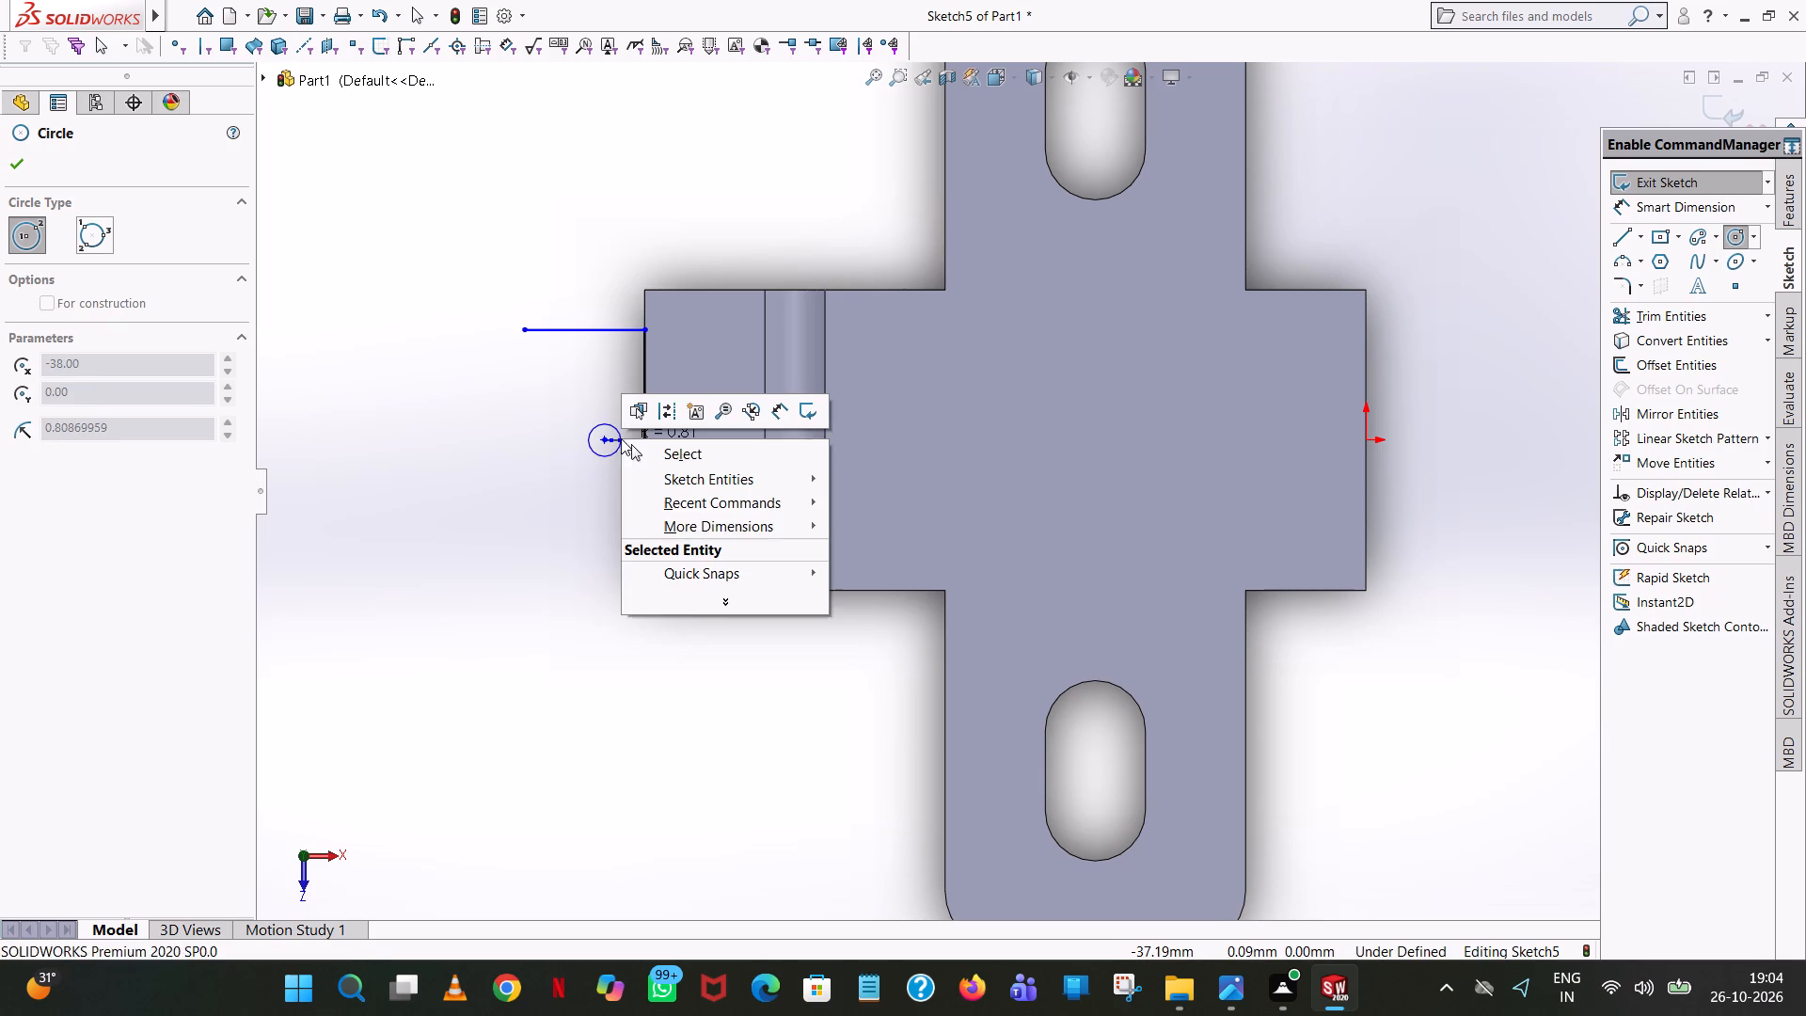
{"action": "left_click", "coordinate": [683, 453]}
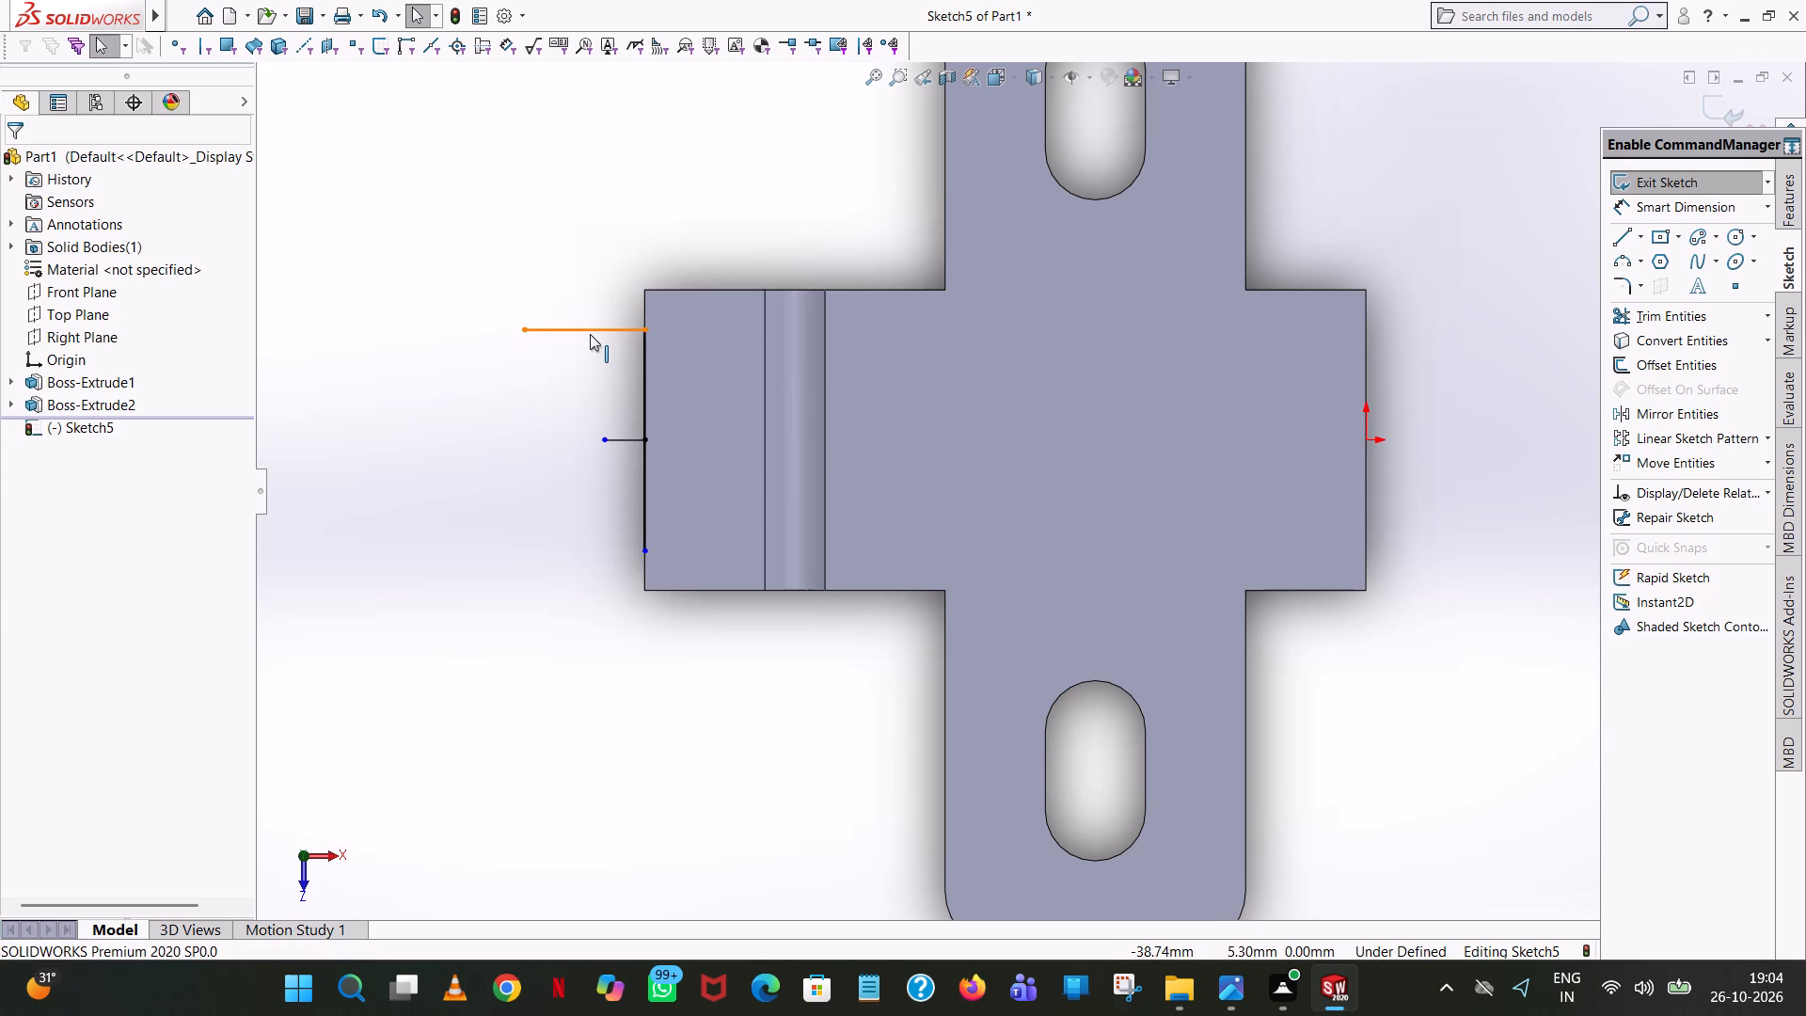
Set the length of the horizontal line at the outer edge's midpoint to 3.5 mm.
{"action": "left_click", "coordinate": [624, 436]}
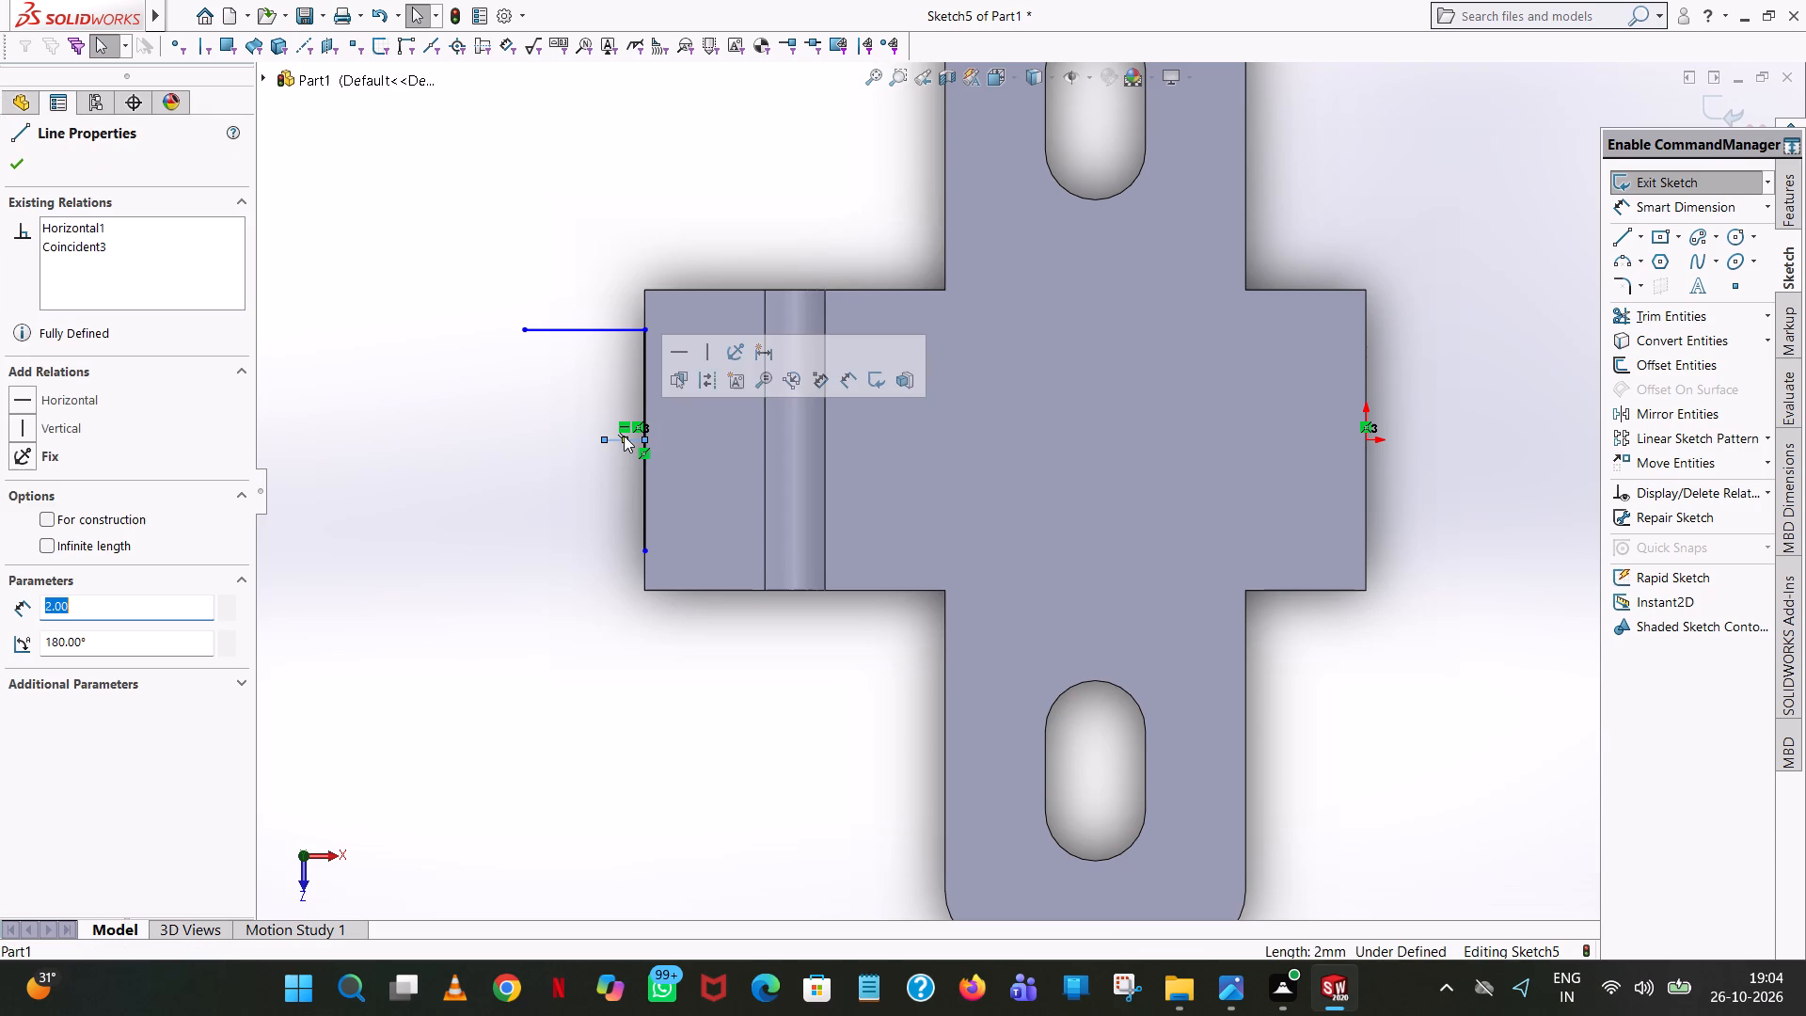
{"action": "type", "text": "3.5"}
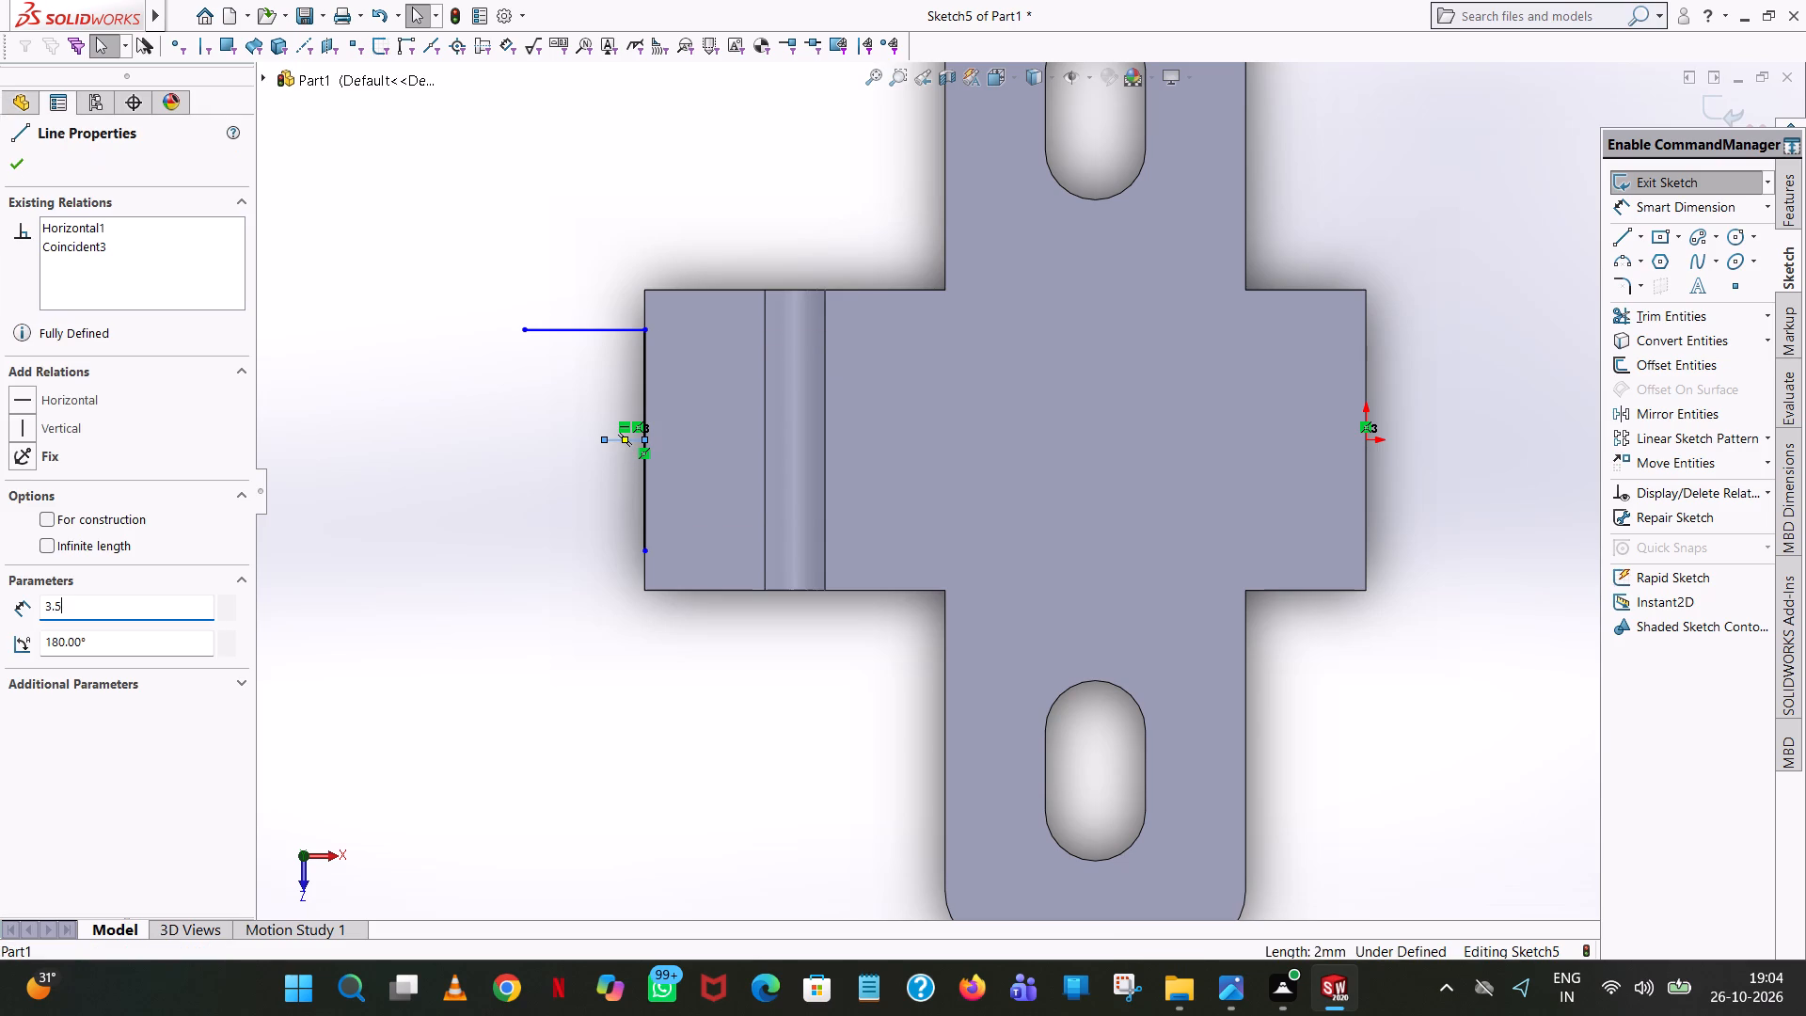
{"action": "key", "text": "Return"}
{"action": "left_click", "coordinate": [555, 247]}
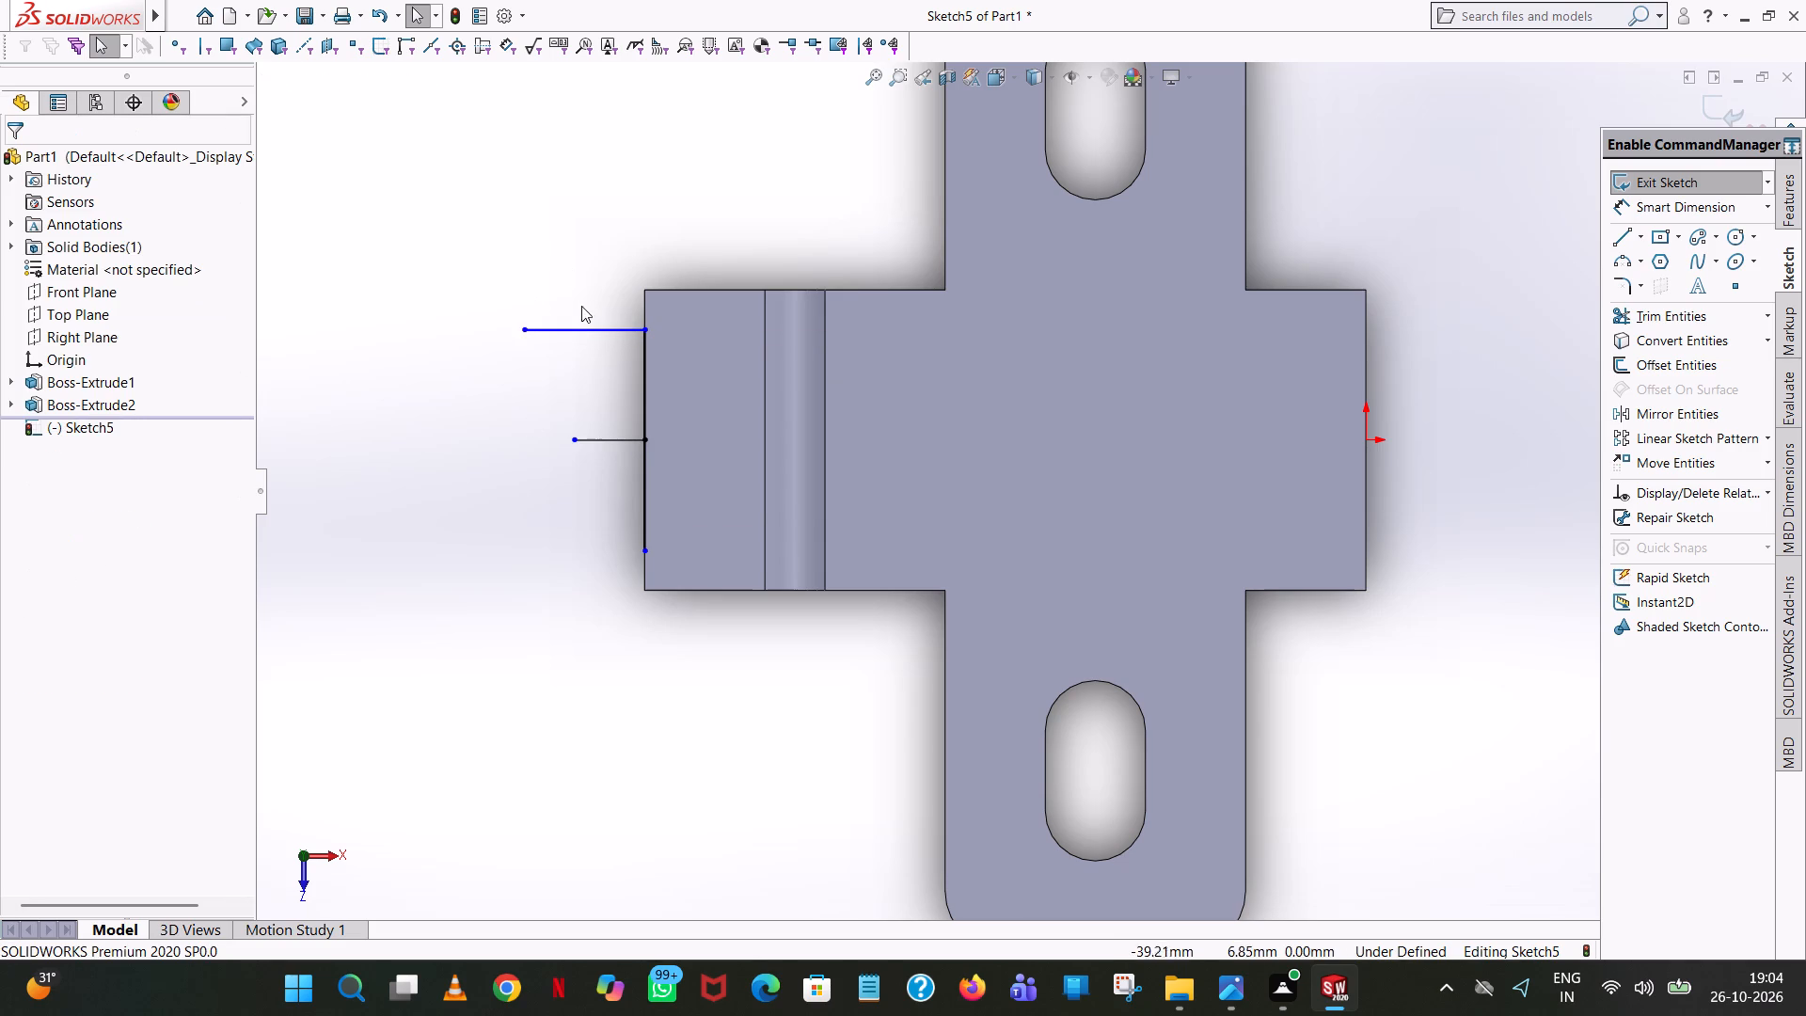
{"action": "left_click", "coordinate": [587, 327]}
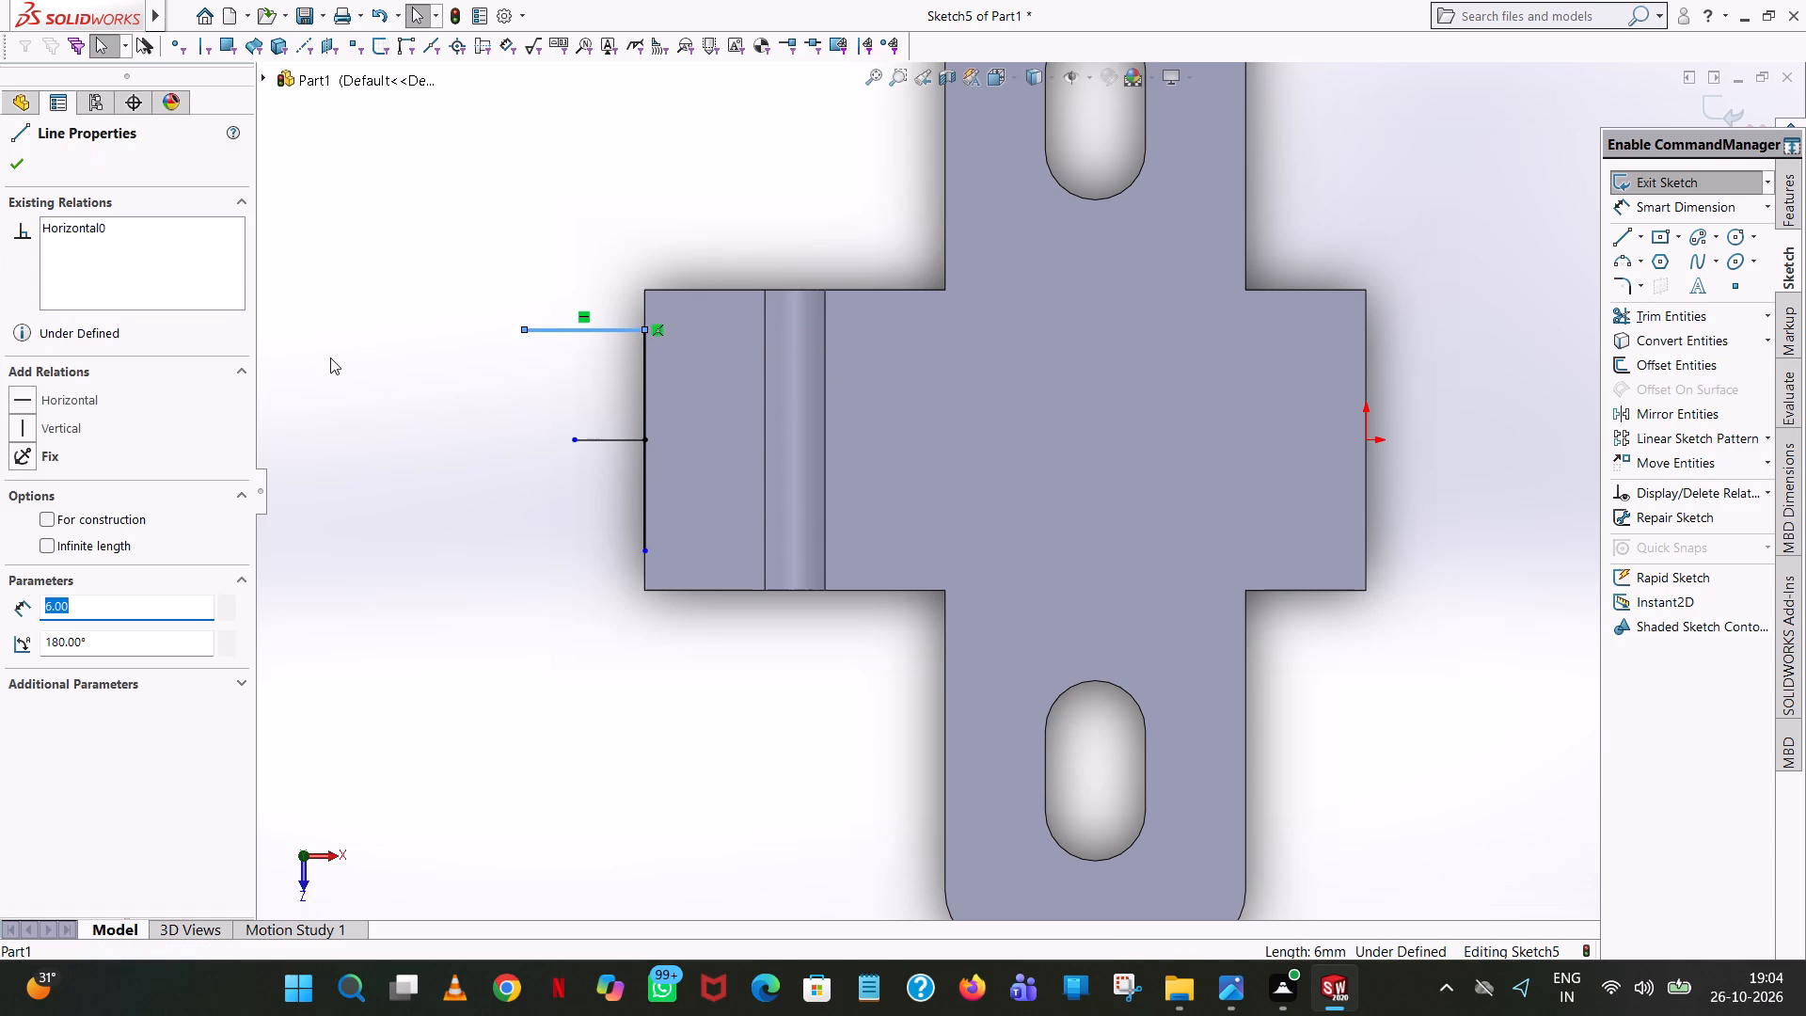
{"action": "left_click", "coordinate": [381, 335]}
Sketch a circle of radius 3.5 mm centred on the midpoint line's outer end and reaching the edge's midpoint.
{"action": "left_click", "coordinate": [1733, 241]}
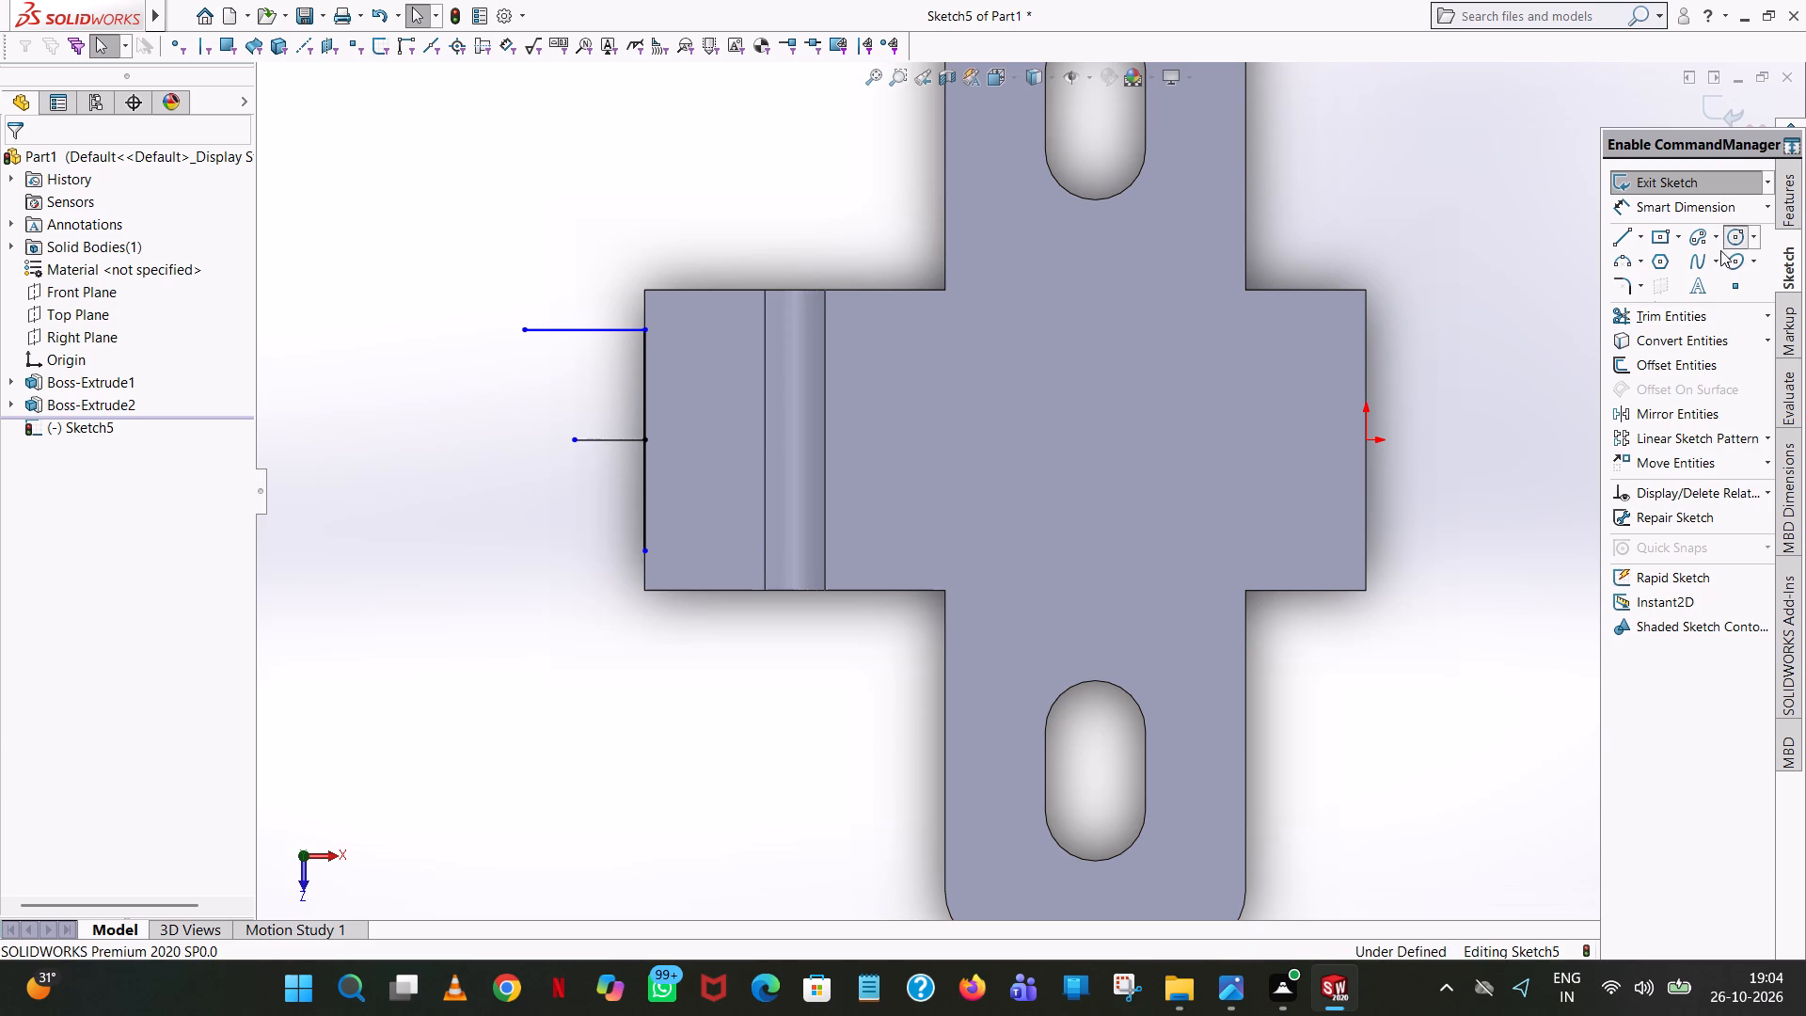
{"action": "left_click", "coordinate": [571, 442]}
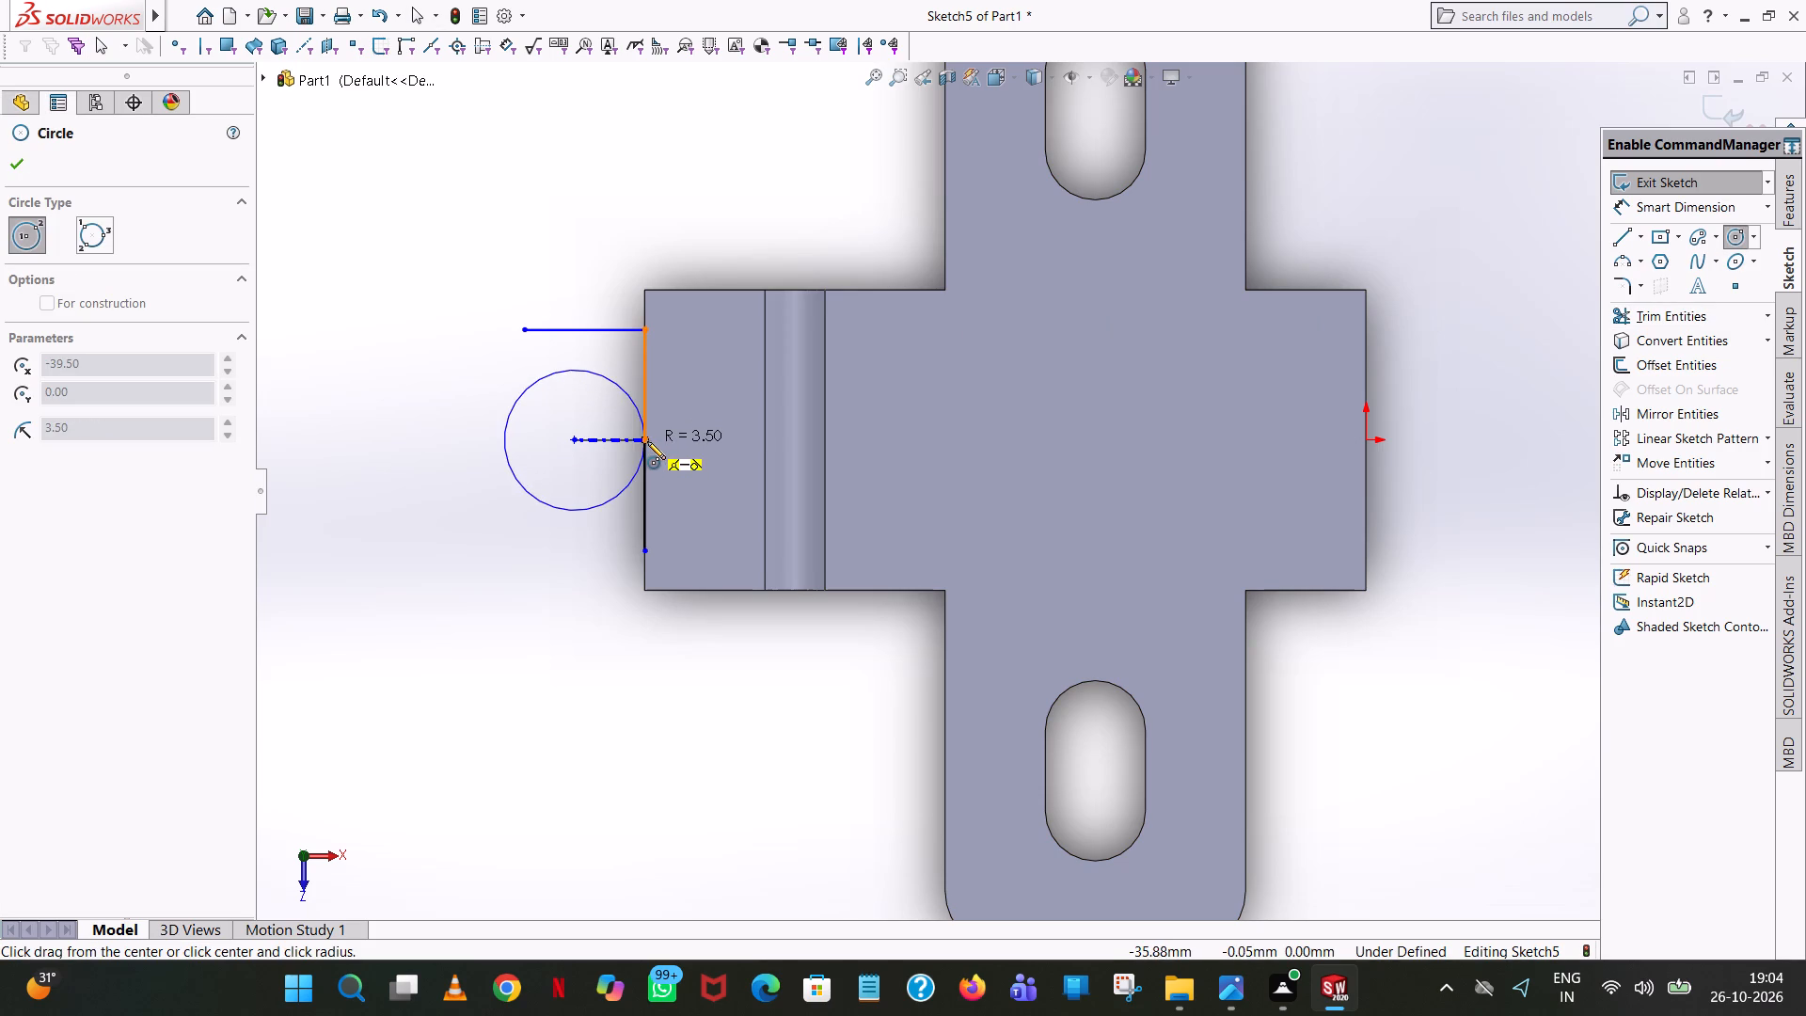
{"action": "left_click", "coordinate": [647, 441]}
{"action": "right_click", "coordinate": [647, 441]}
{"action": "left_click", "coordinate": [698, 453]}
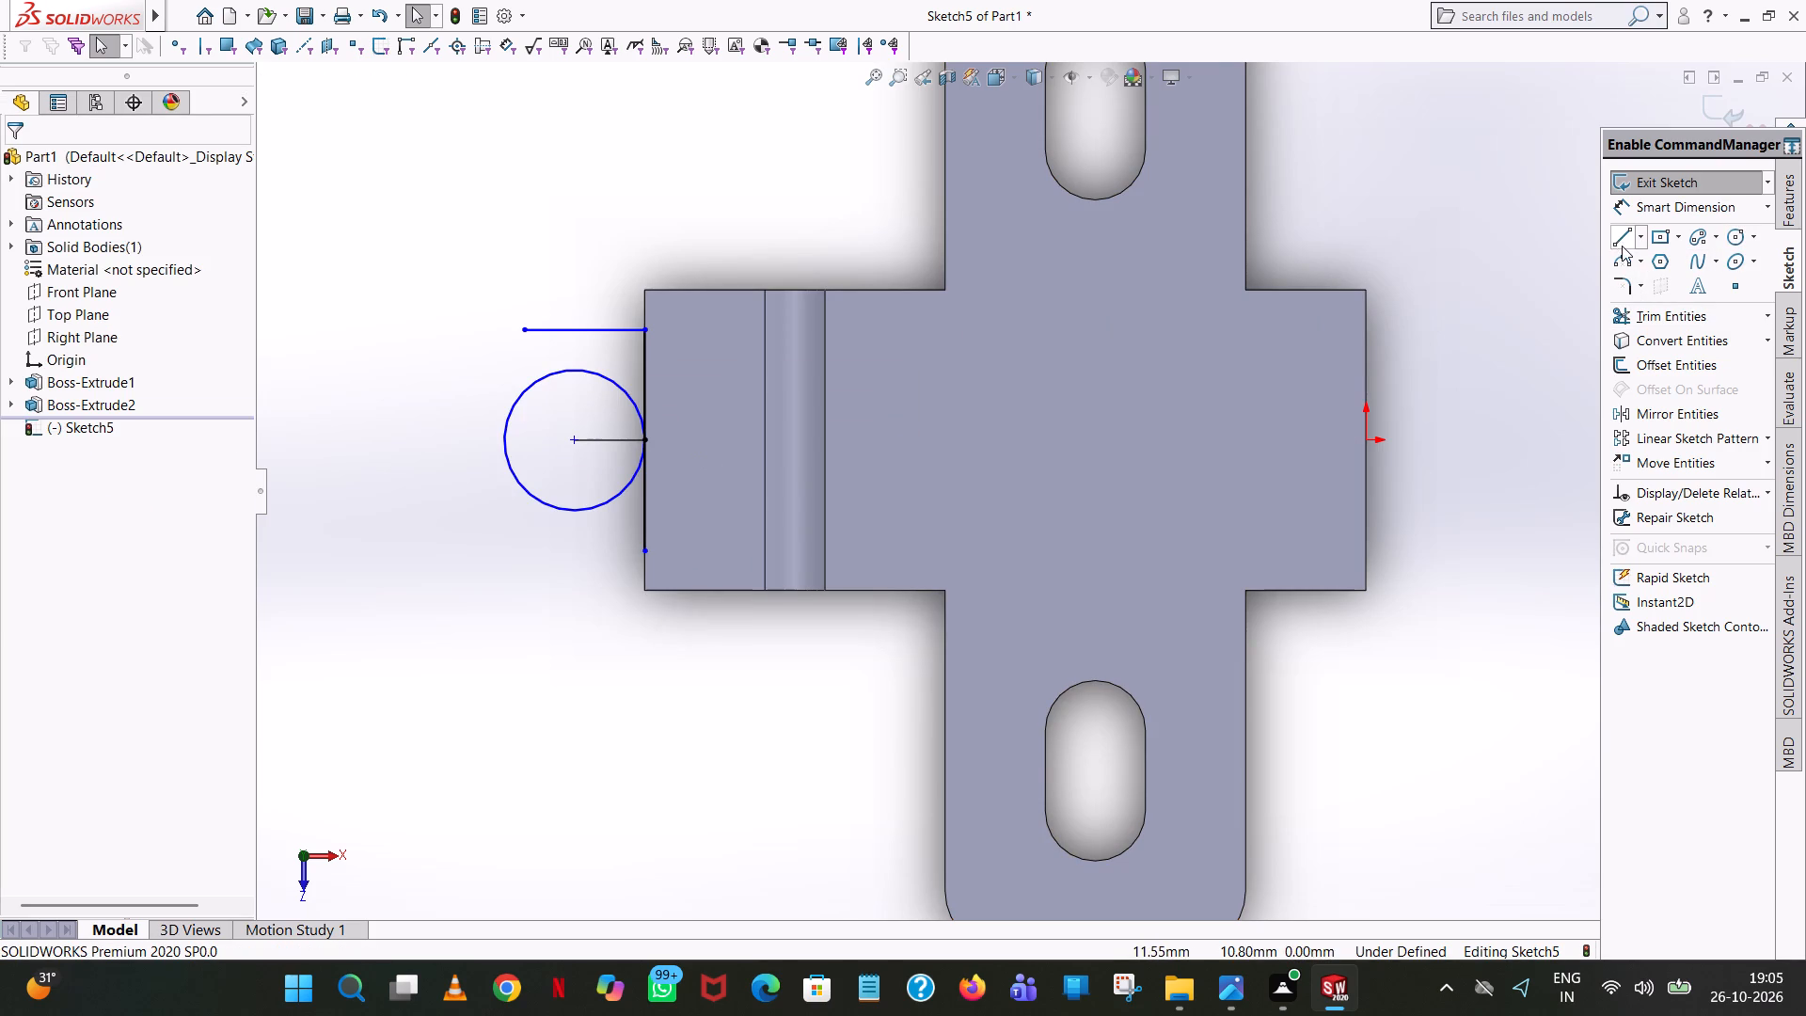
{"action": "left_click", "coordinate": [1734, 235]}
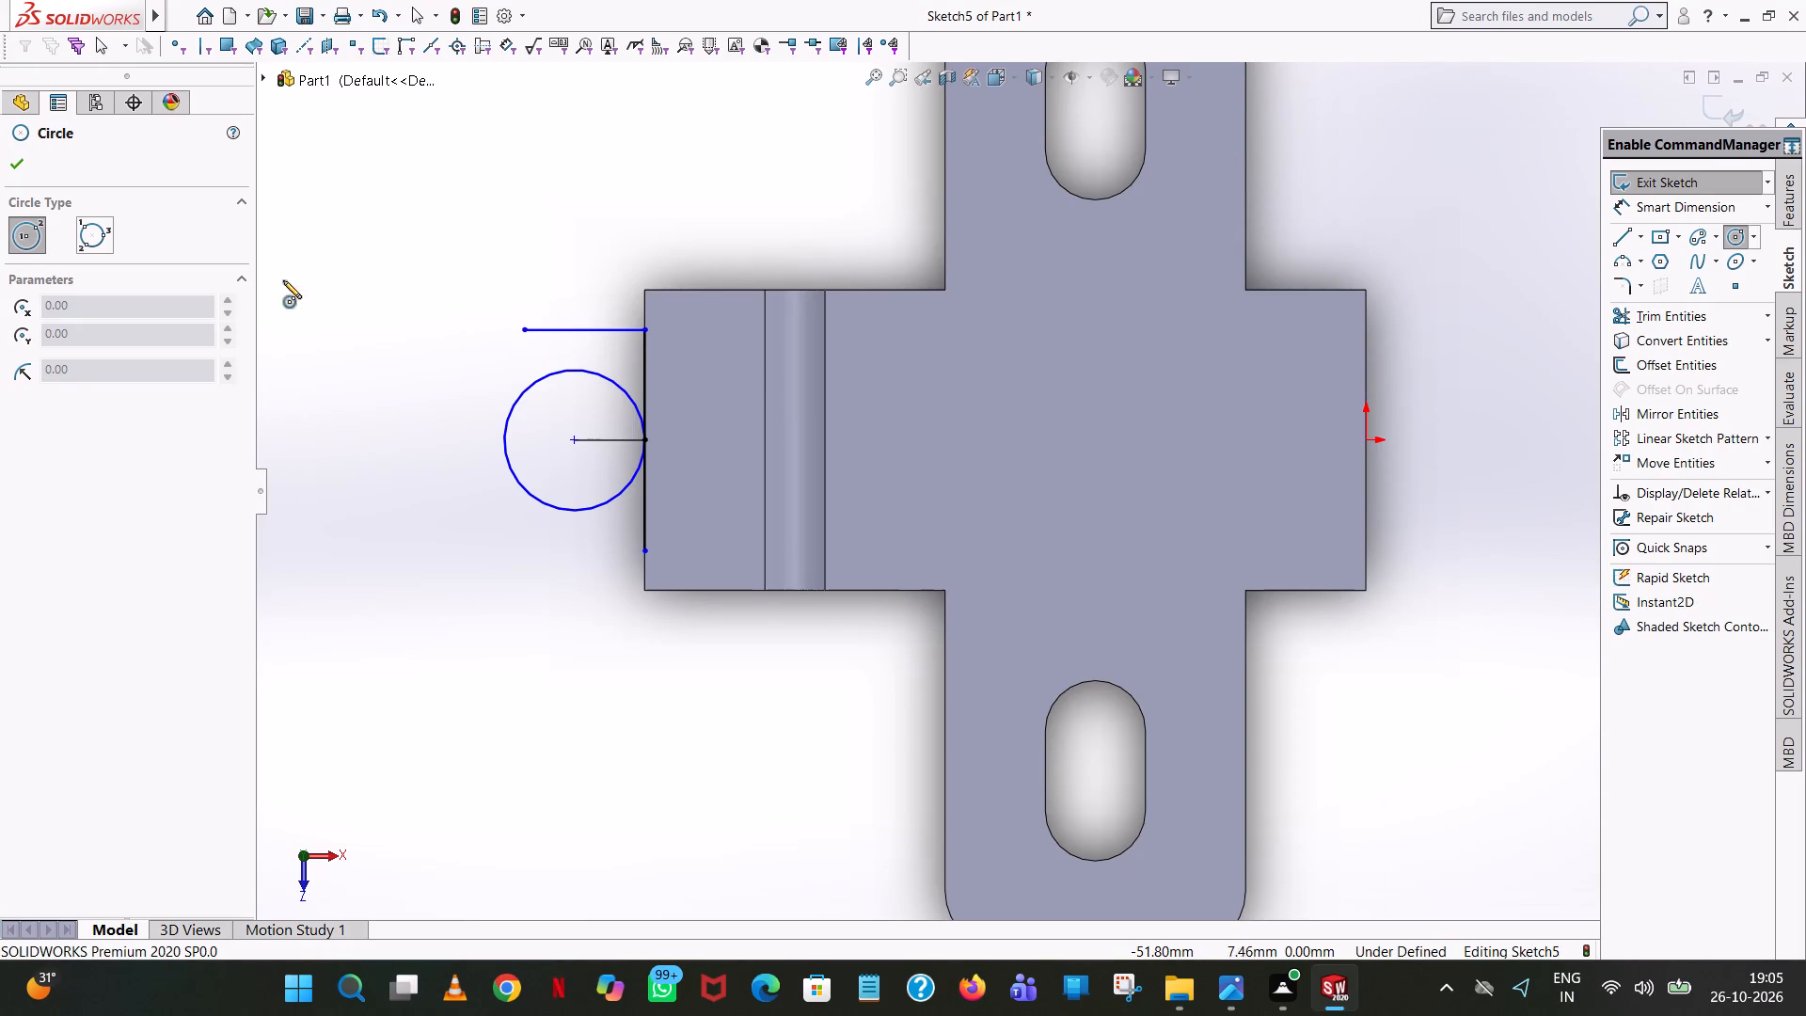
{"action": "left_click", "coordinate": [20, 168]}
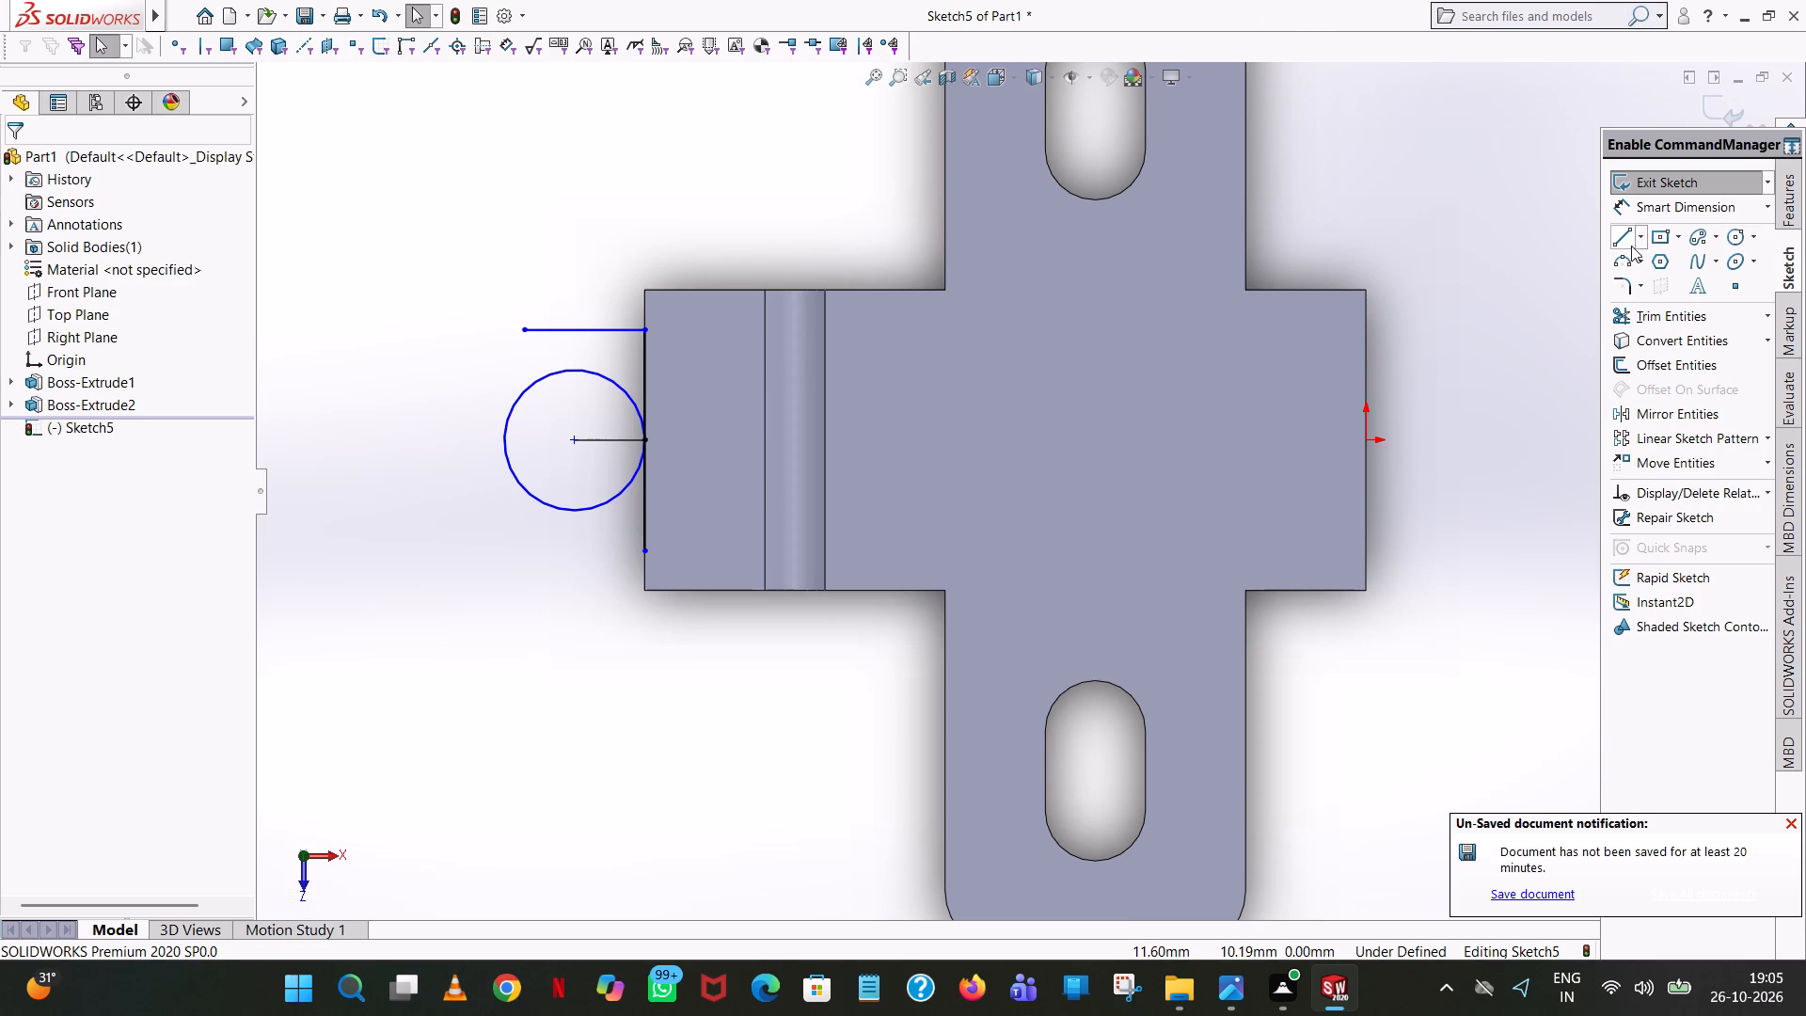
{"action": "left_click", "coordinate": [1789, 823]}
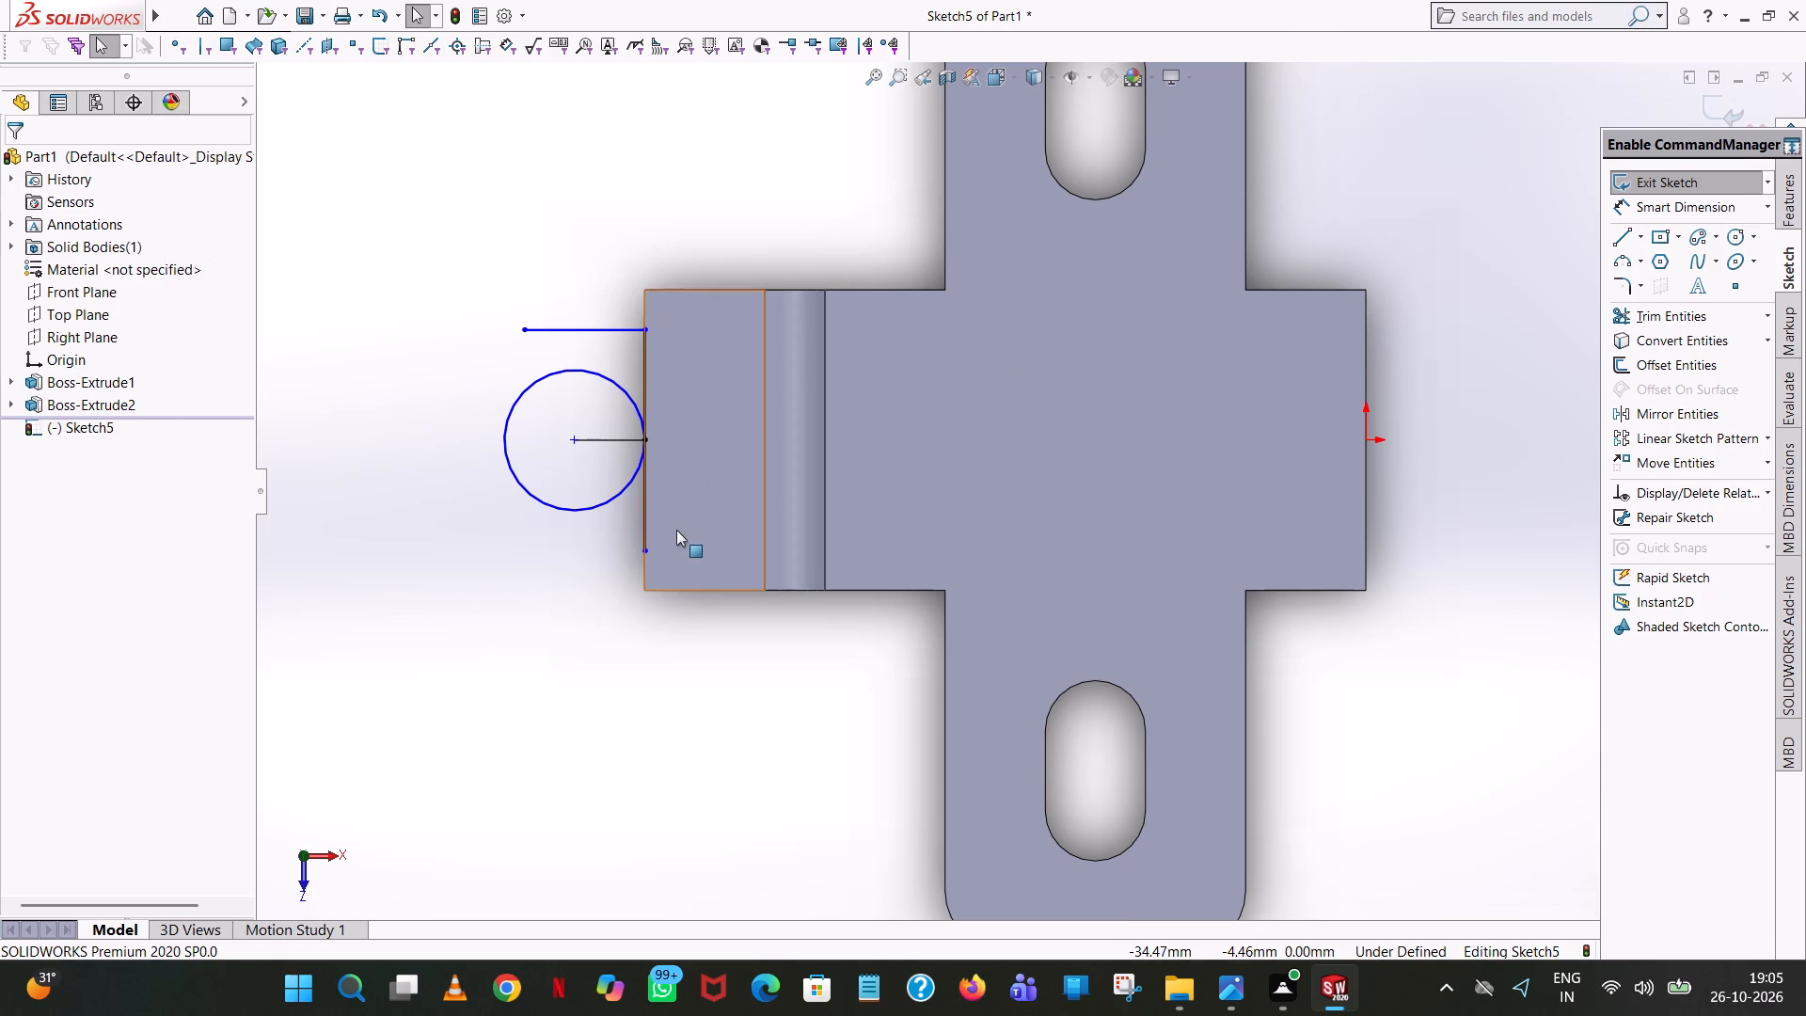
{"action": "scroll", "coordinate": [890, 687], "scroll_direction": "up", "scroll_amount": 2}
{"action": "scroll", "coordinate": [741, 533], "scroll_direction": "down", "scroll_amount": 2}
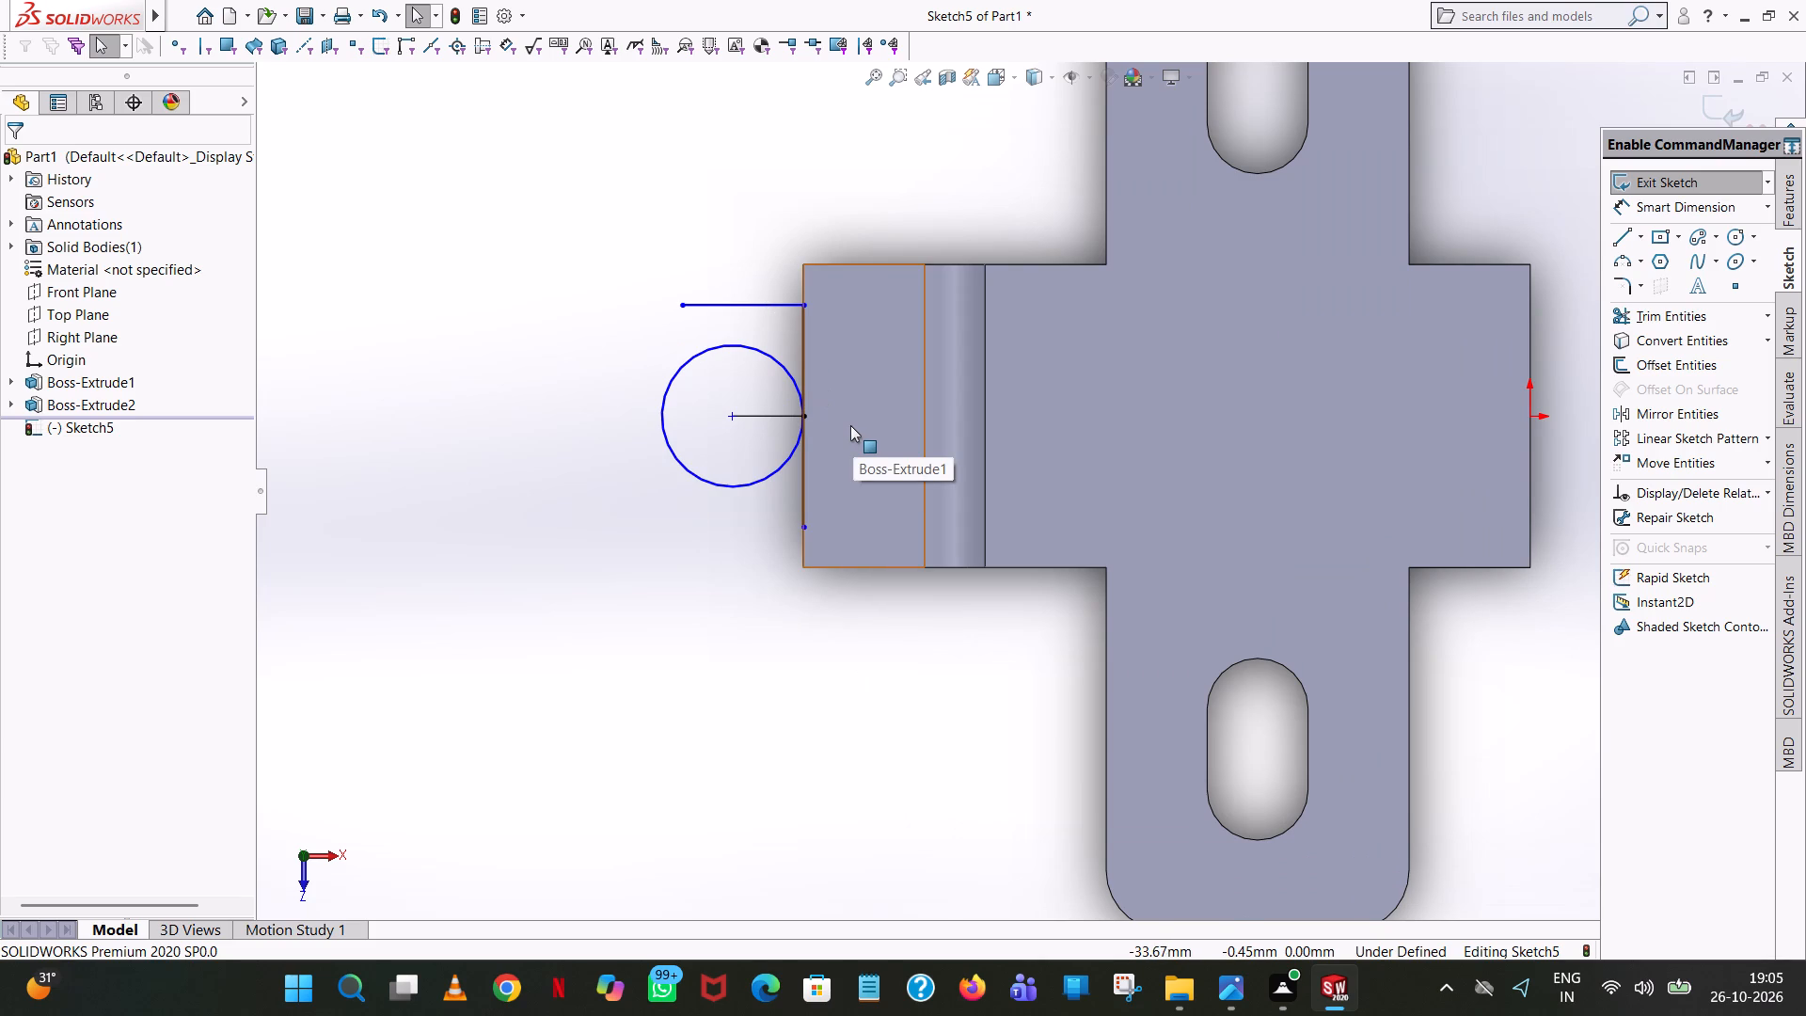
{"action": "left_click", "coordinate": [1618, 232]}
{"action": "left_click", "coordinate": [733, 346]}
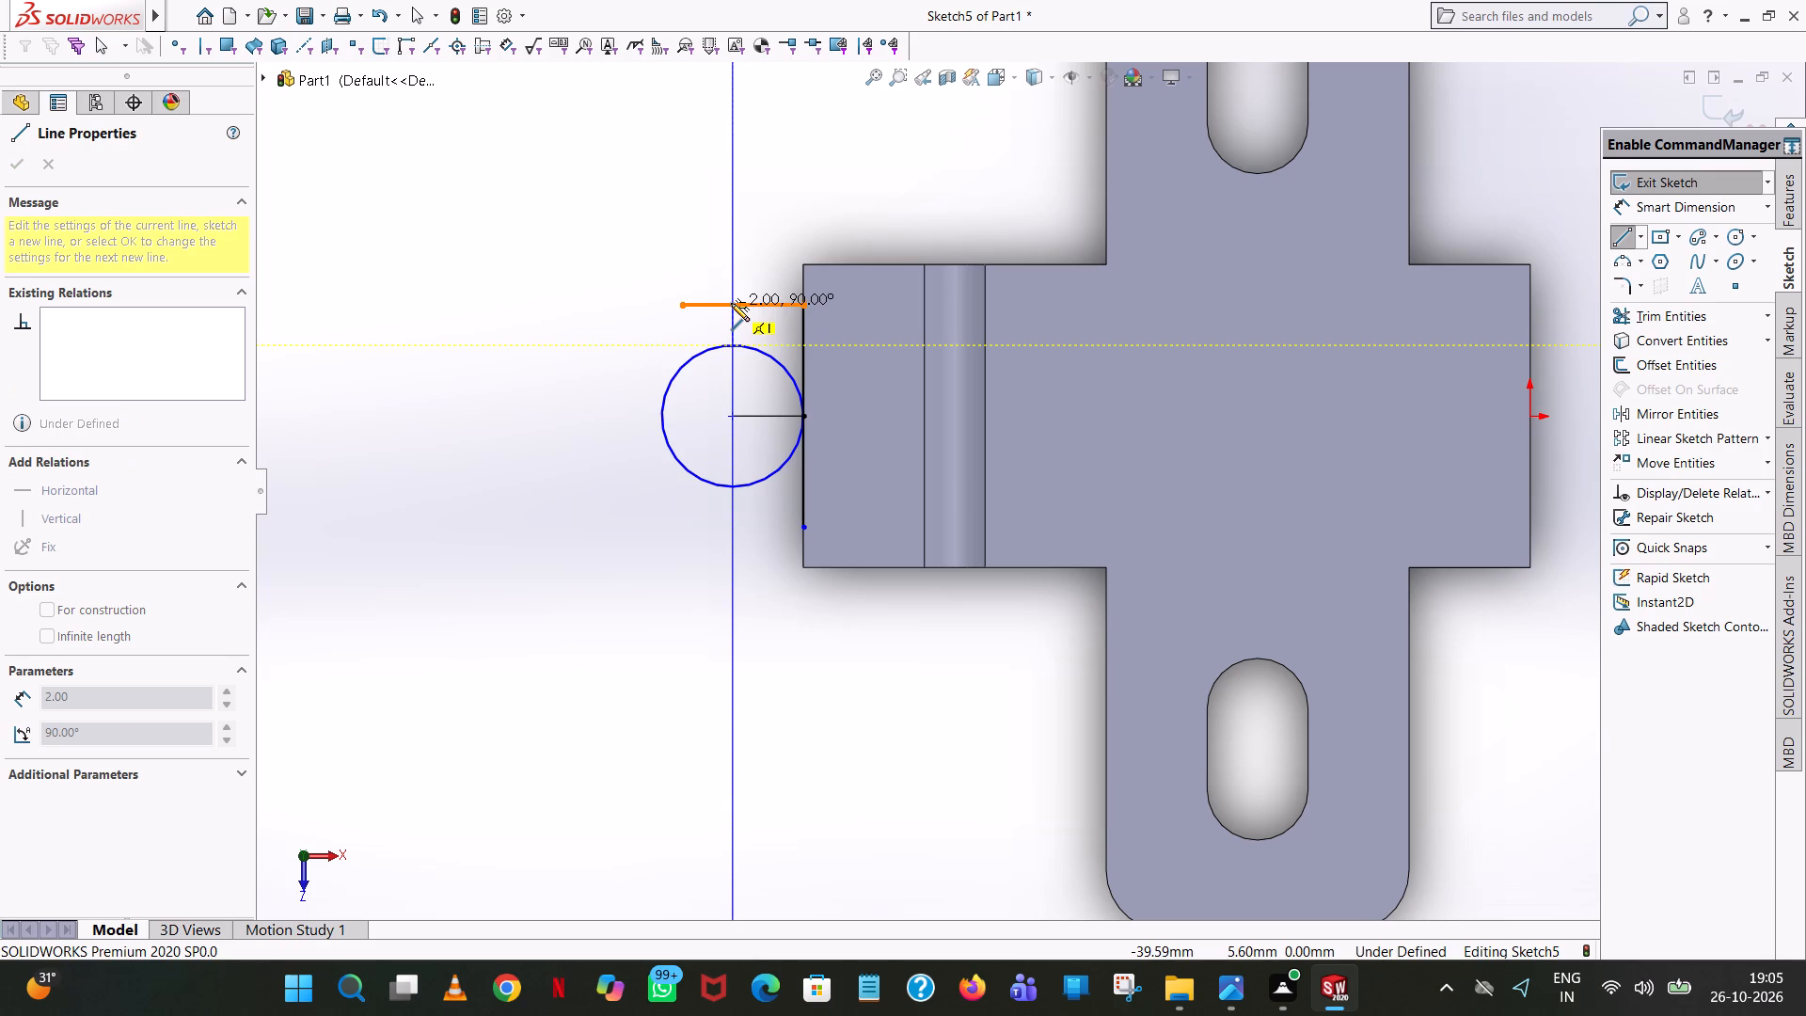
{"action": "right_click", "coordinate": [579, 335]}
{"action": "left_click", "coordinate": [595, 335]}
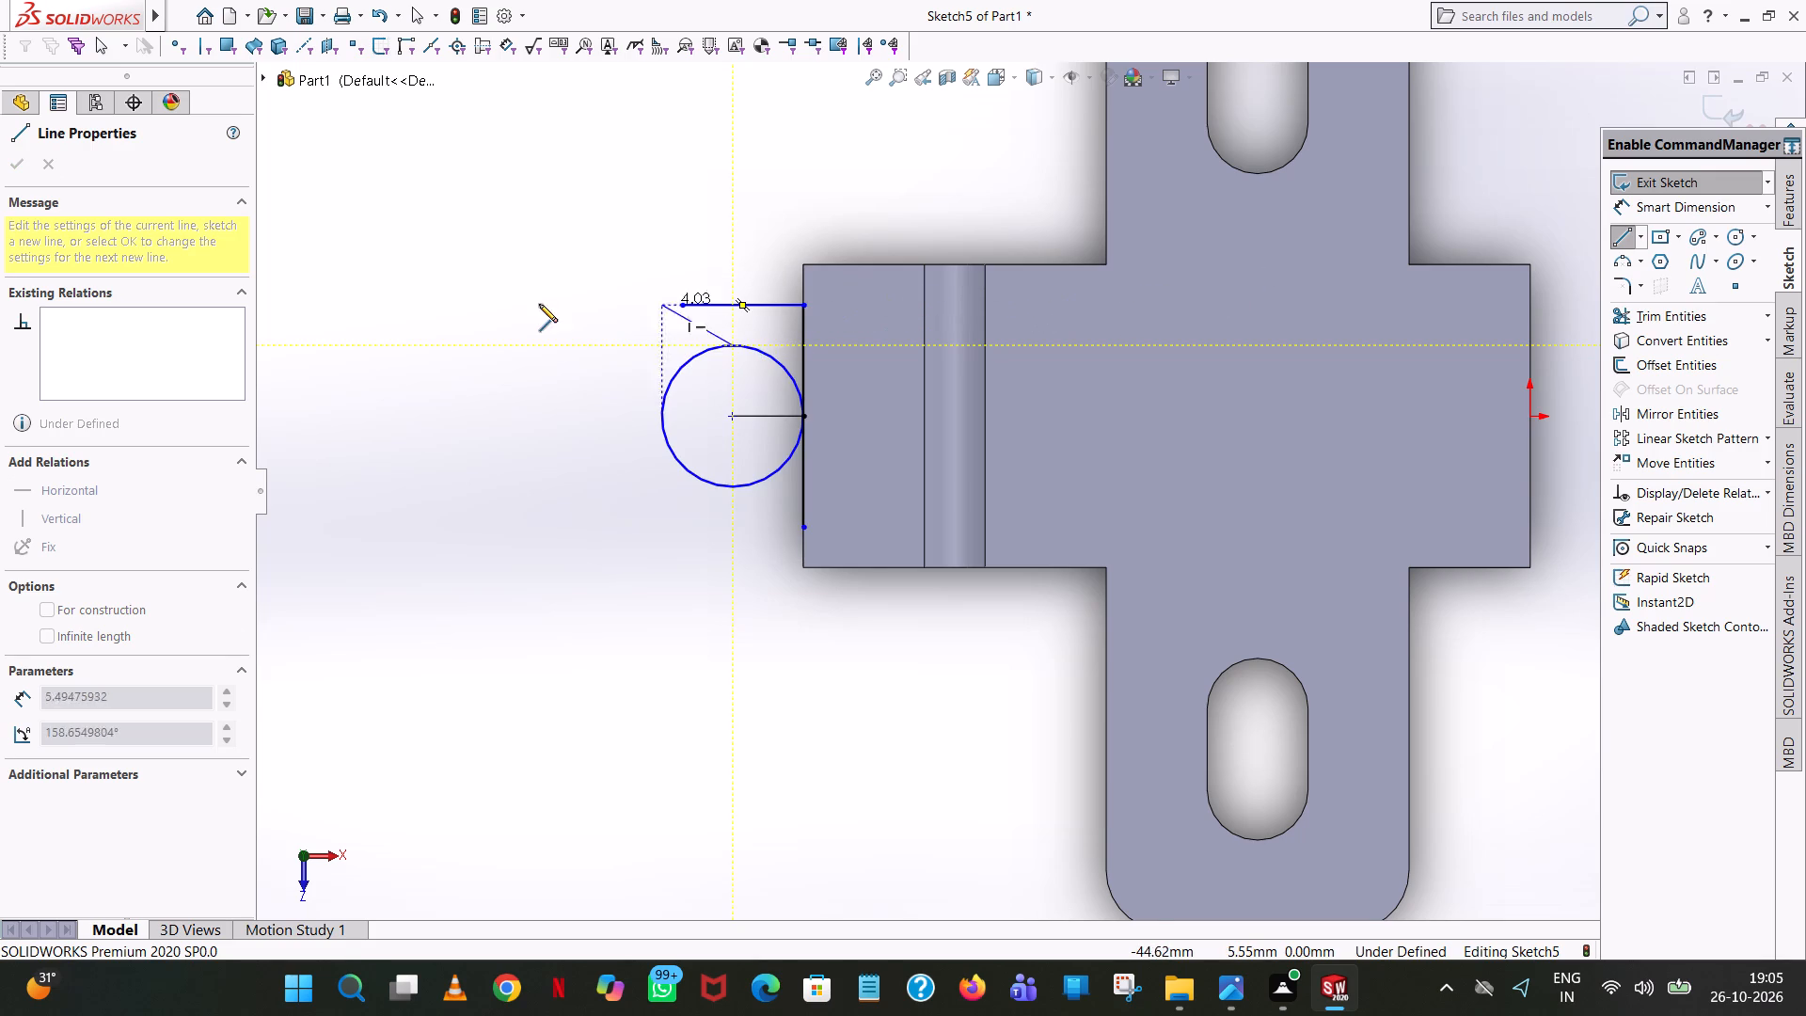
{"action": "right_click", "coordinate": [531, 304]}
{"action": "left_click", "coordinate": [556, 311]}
Draw a horizontal line outward from the circle's top point, closed by a 2 mm vertical line up to the 6 mm line's outer end.
{"action": "left_click", "coordinate": [1615, 240]}
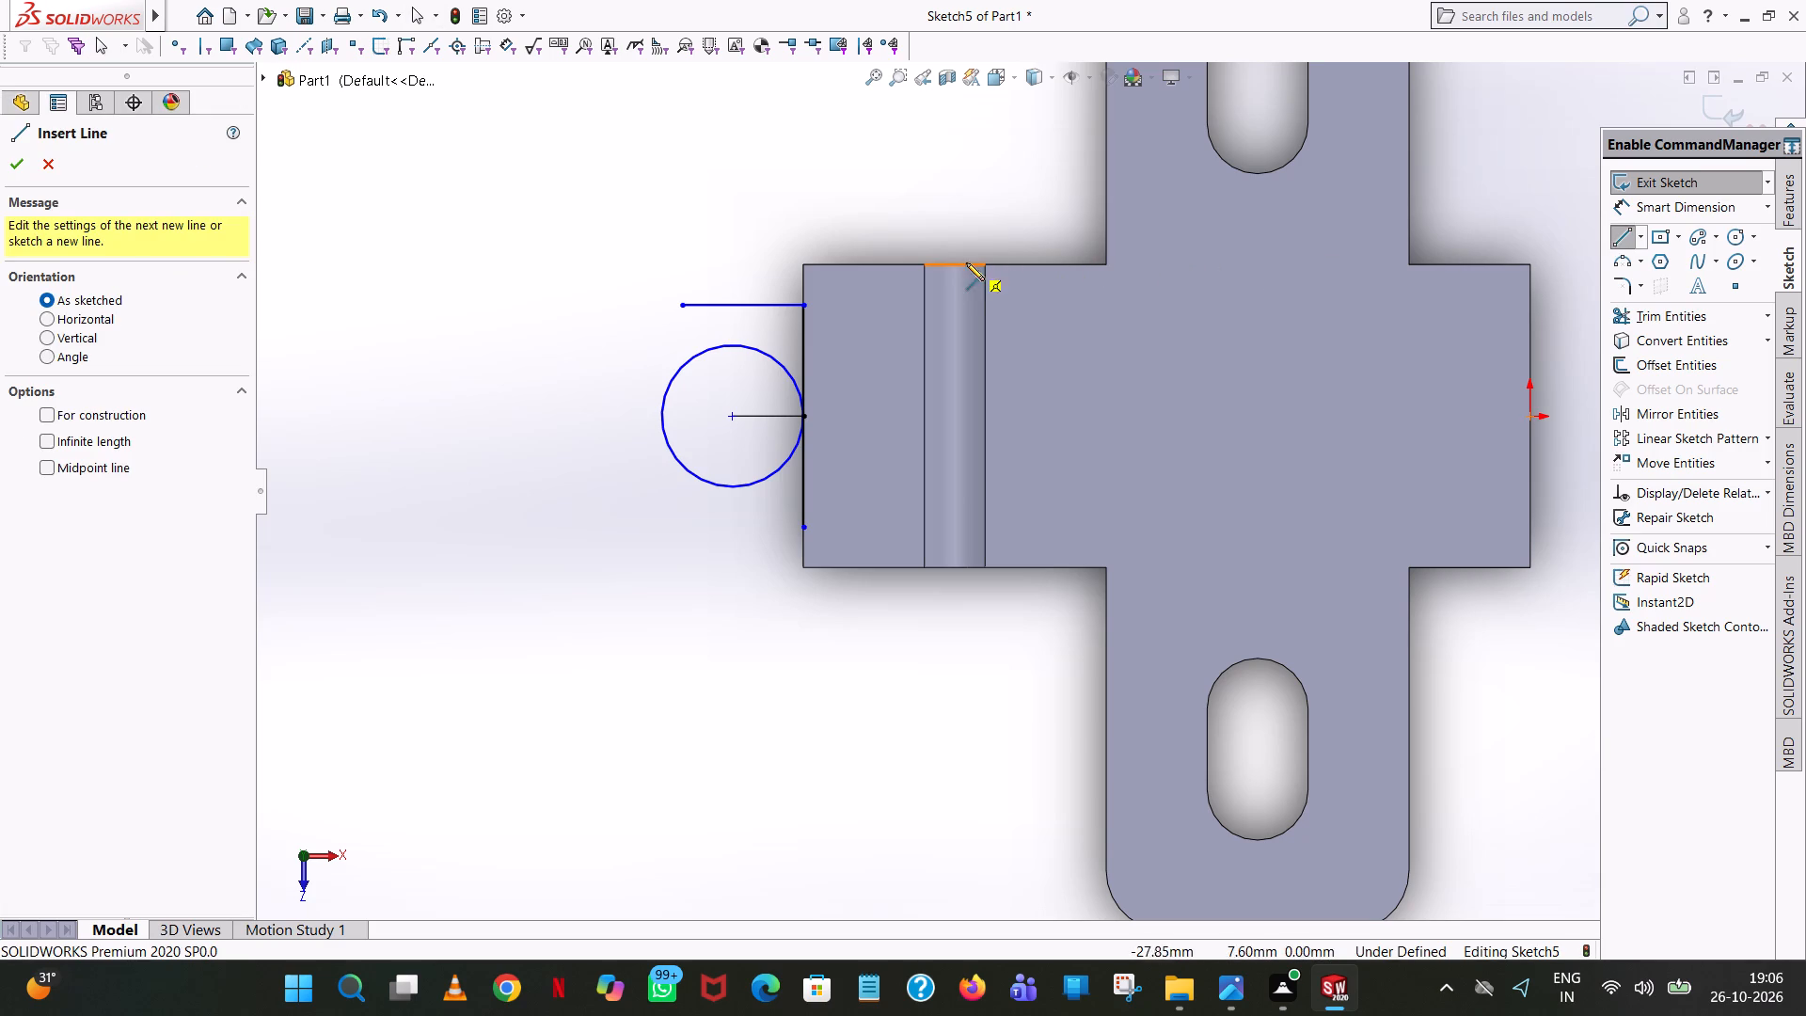
{"action": "left_click", "coordinate": [727, 341]}
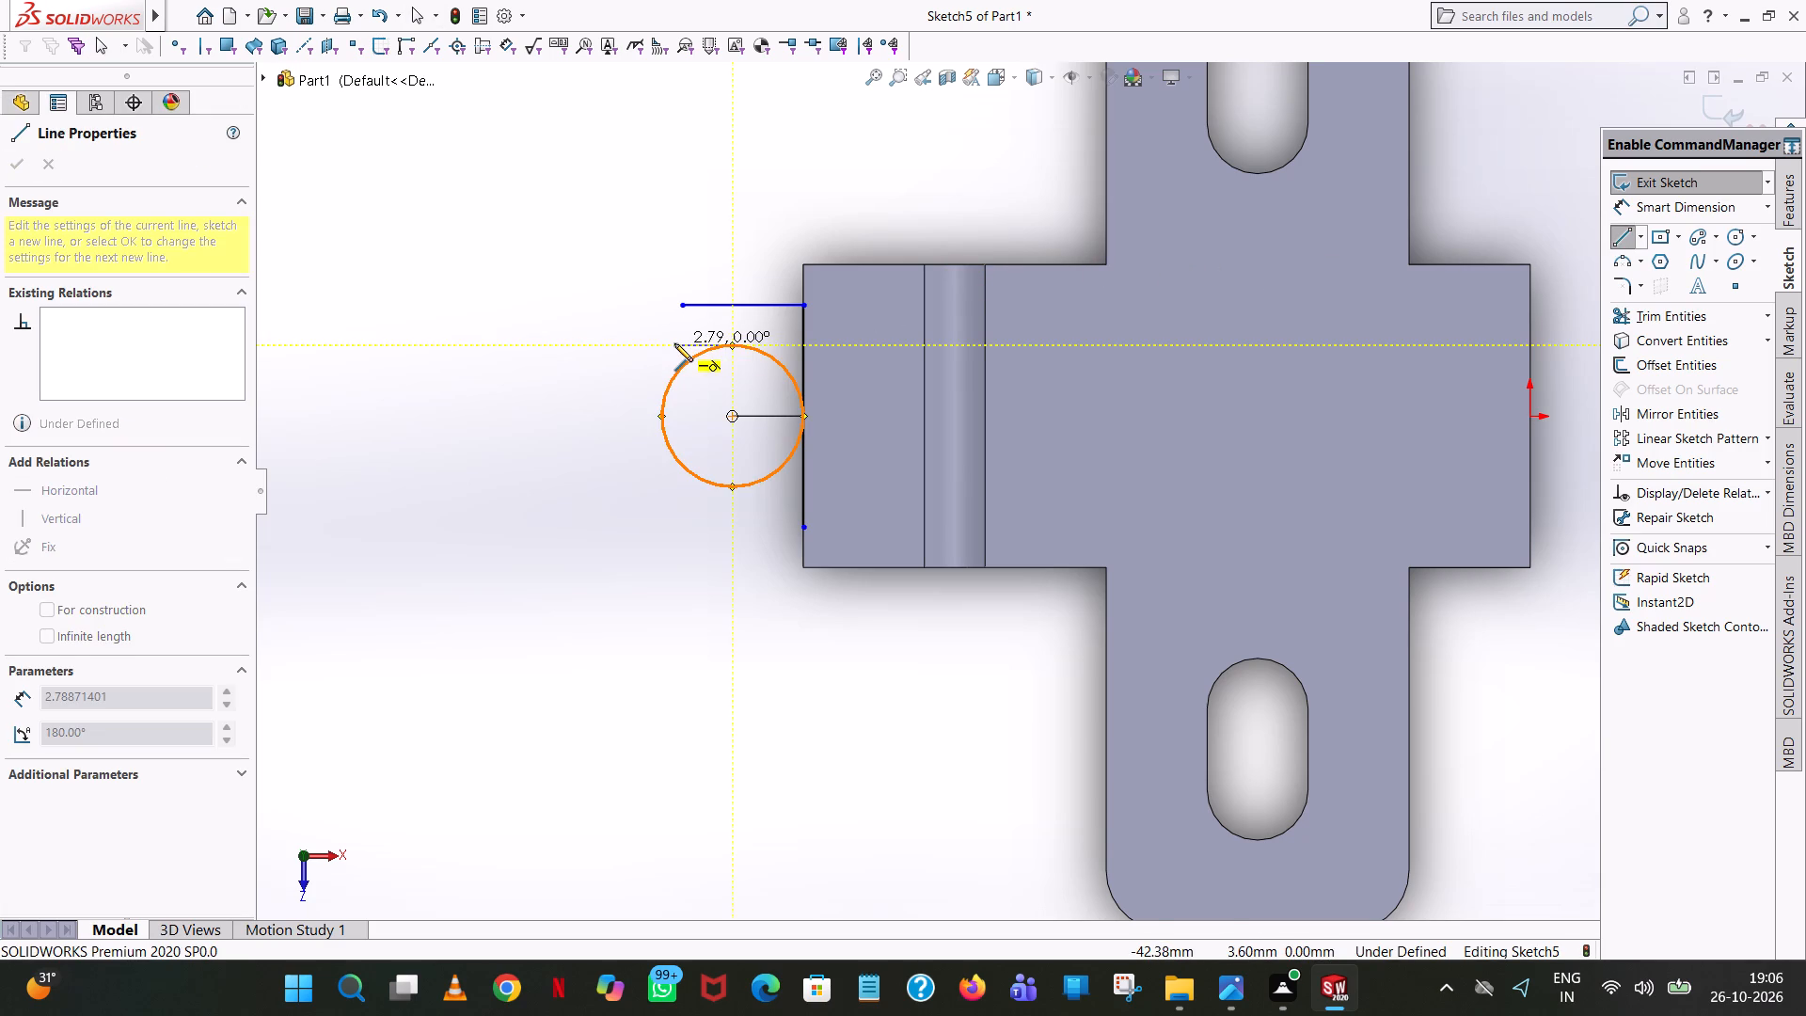
{"action": "left_click", "coordinate": [680, 343]}
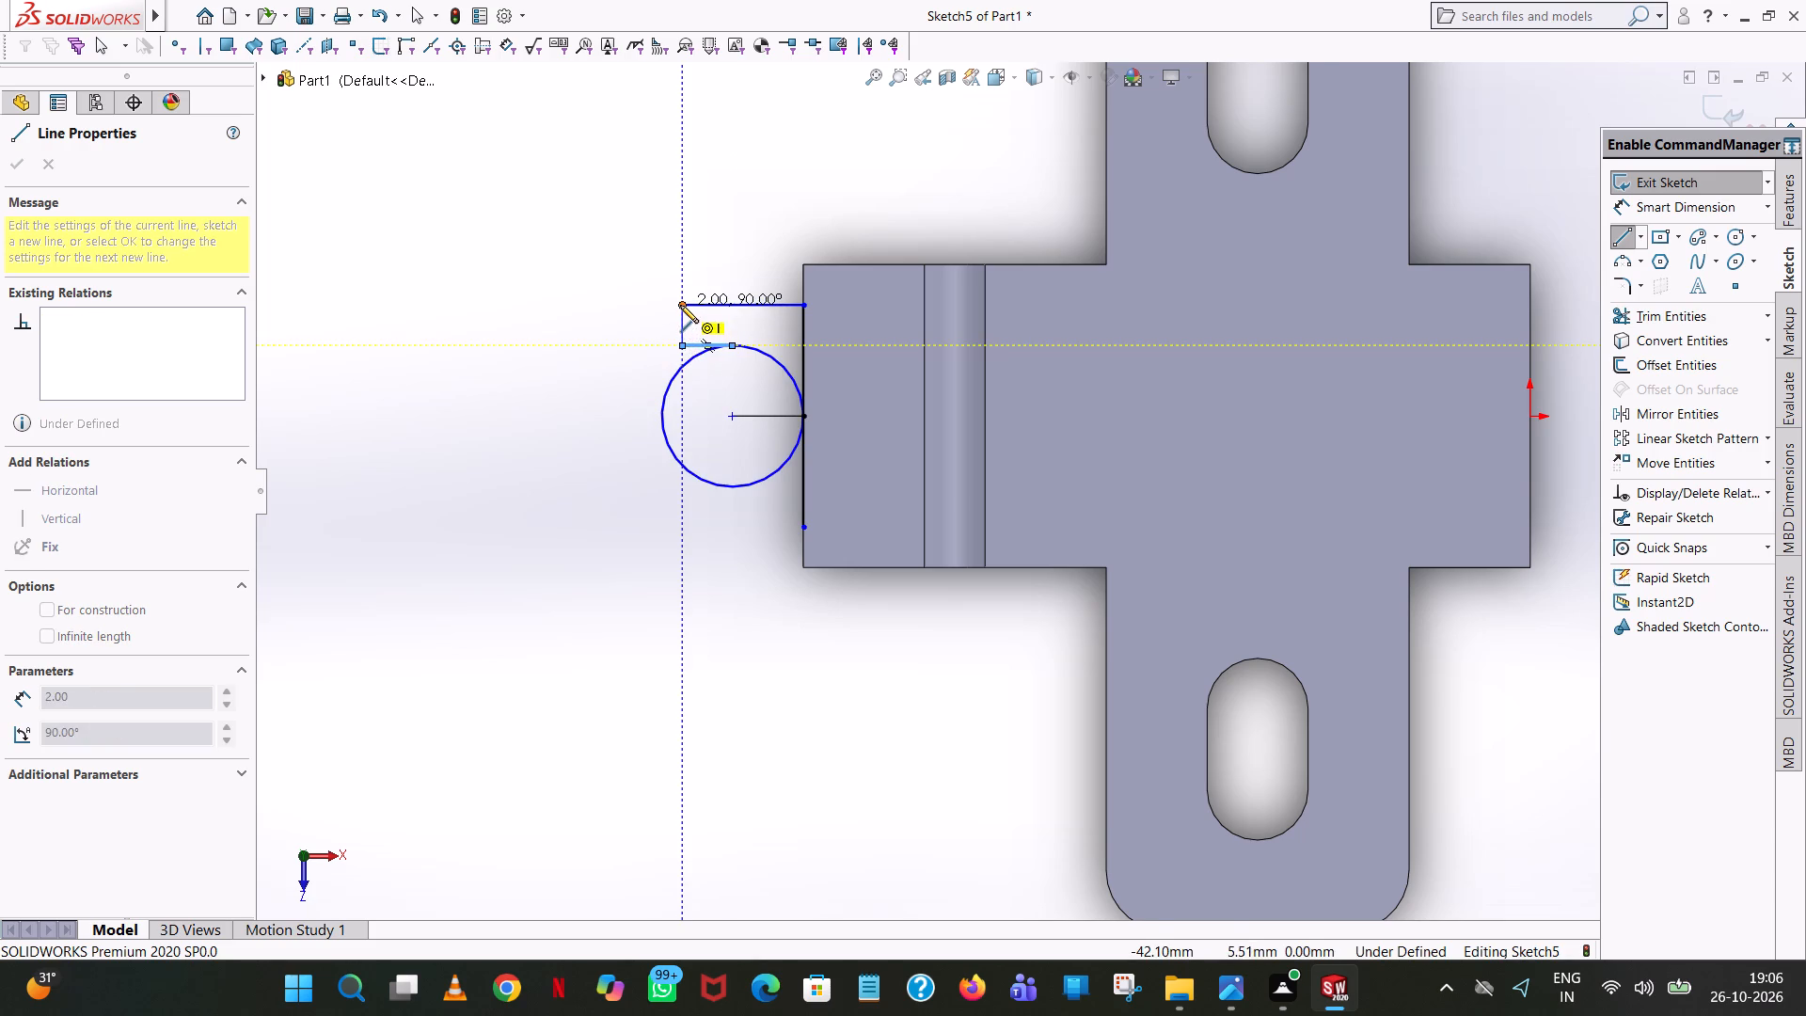
{"action": "left_click", "coordinate": [680, 305]}
{"action": "right_click", "coordinate": [680, 305]}
{"action": "left_click", "coordinate": [735, 314]}
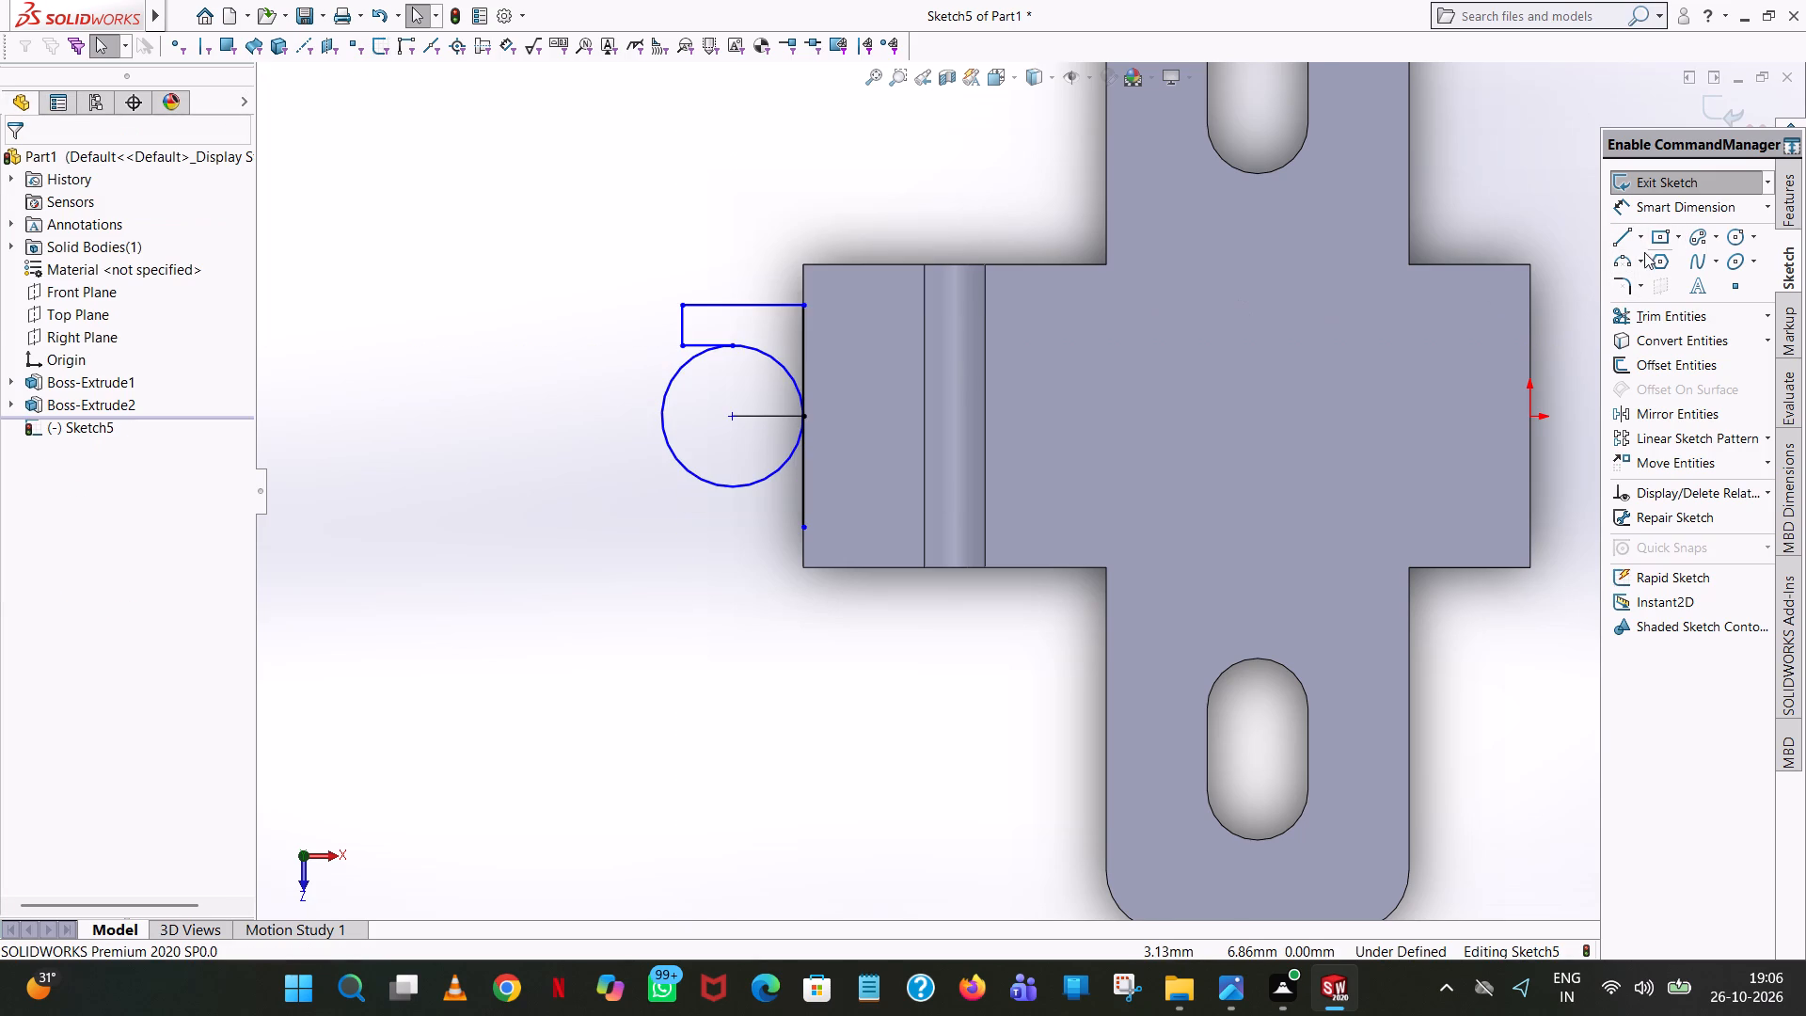
{"action": "left_click", "coordinate": [689, 343]}
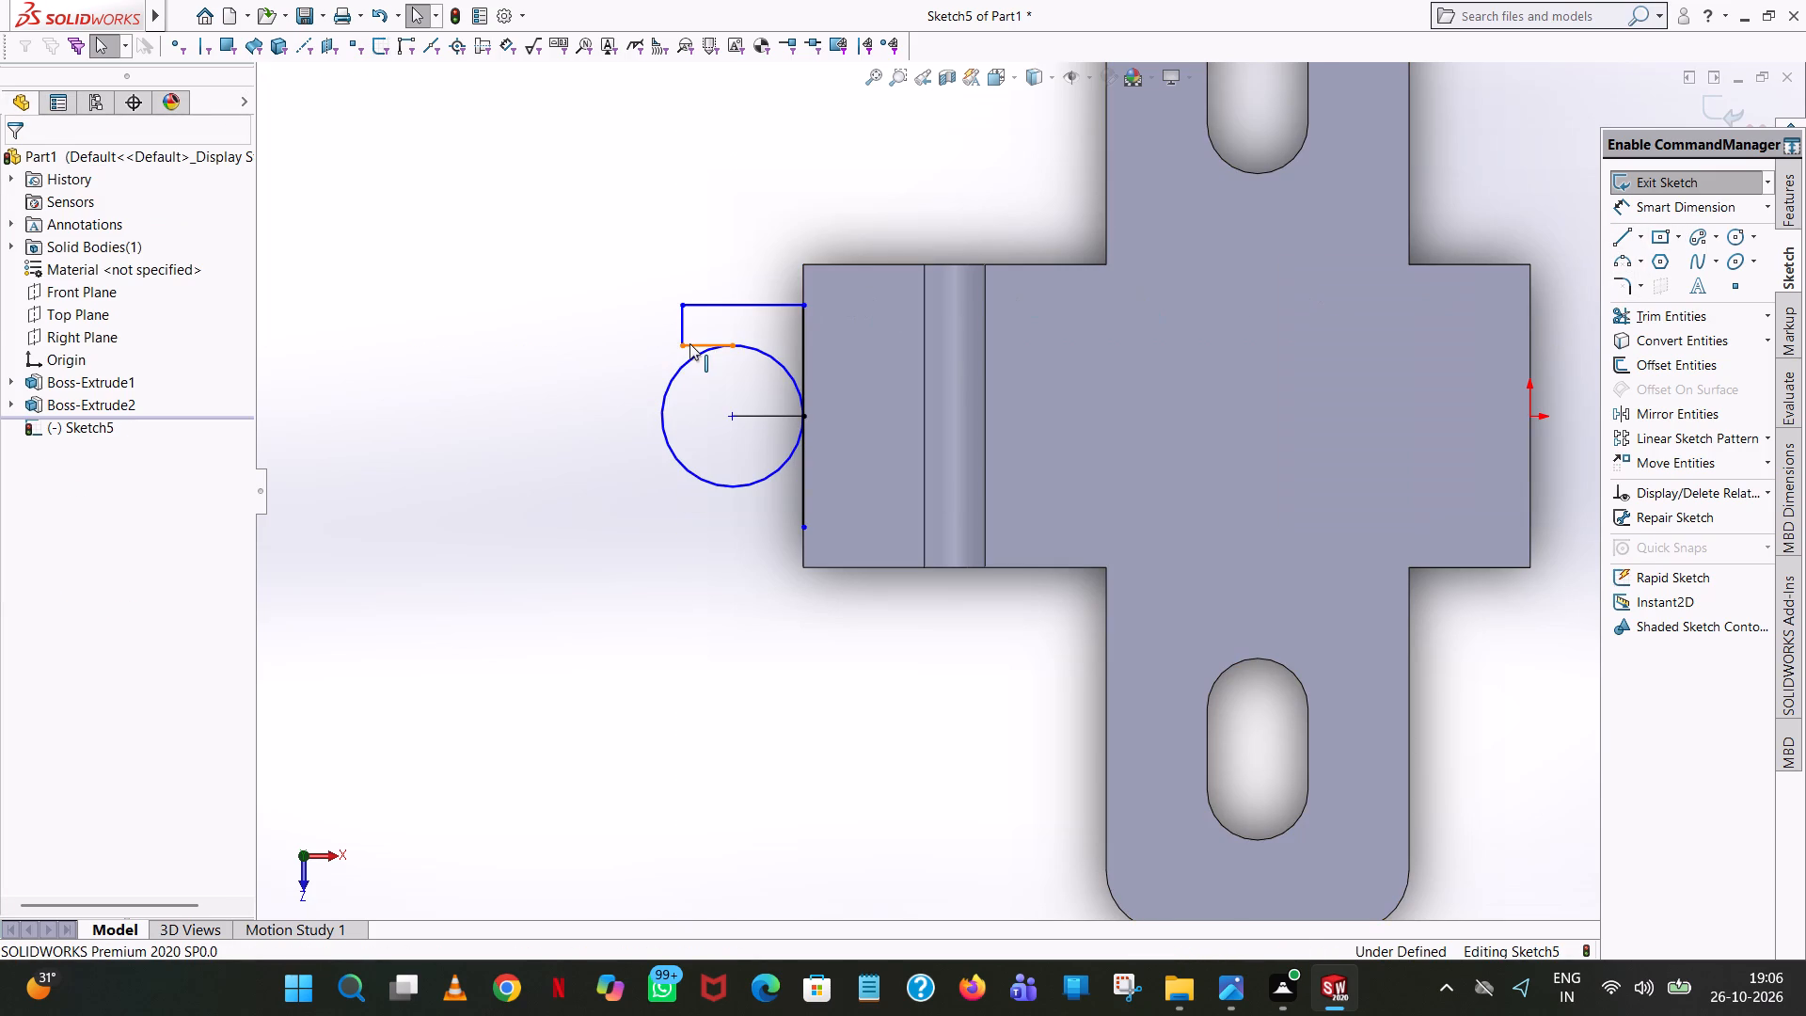
{"action": "left_click", "coordinate": [679, 330]}
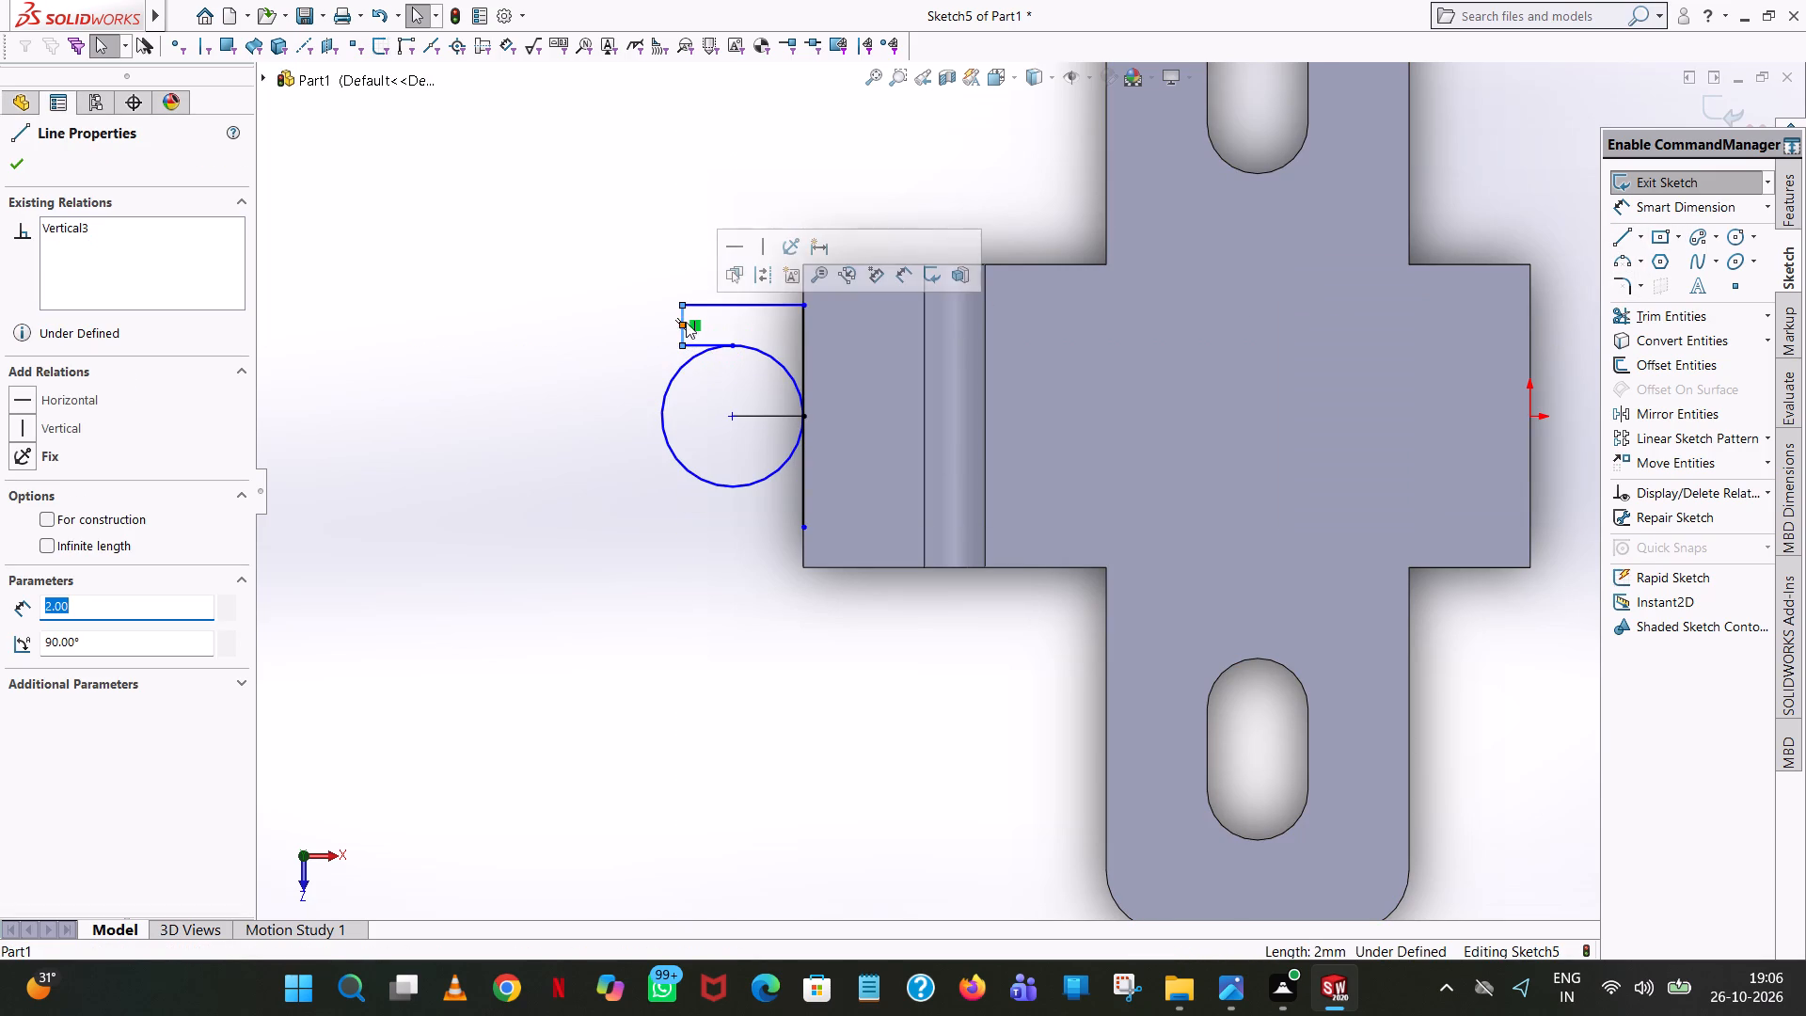
Draw a 2 mm vertical line down from the circle's bottom point and a 3.5 mm horizontal line to the edge line's lower end.
{"action": "left_click", "coordinate": [1620, 243]}
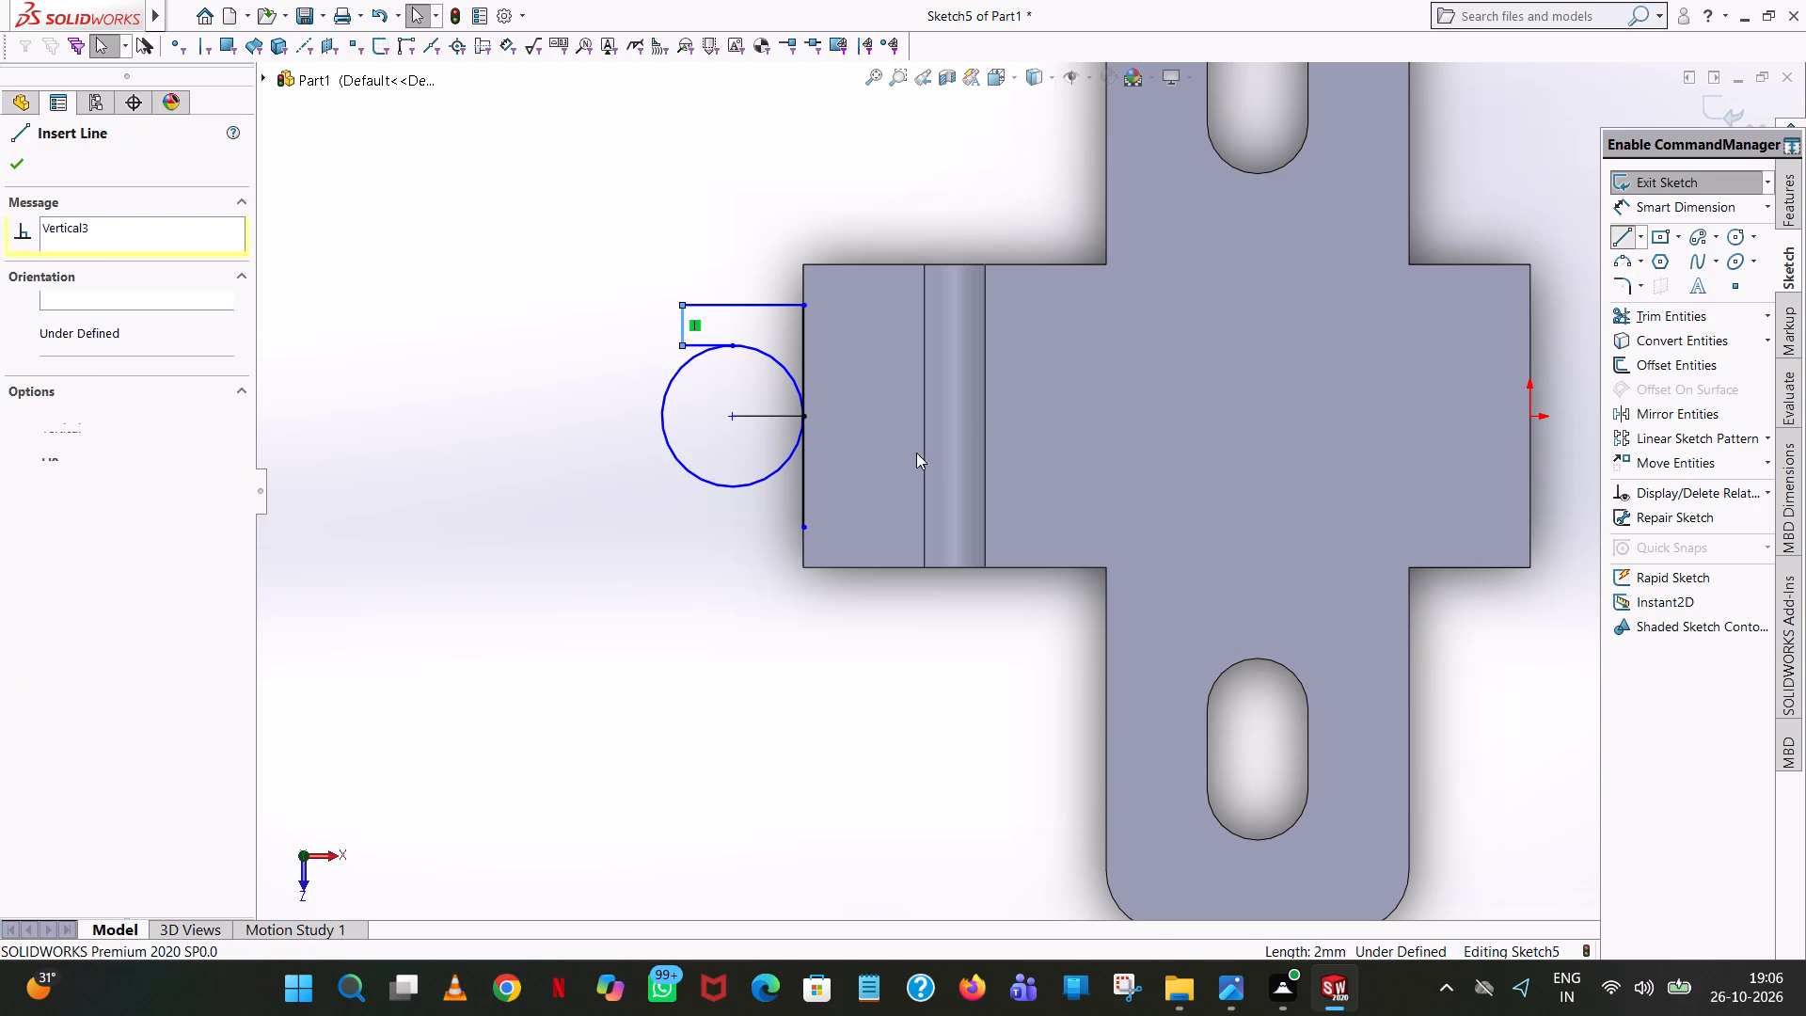
{"action": "left_click", "coordinate": [729, 487]}
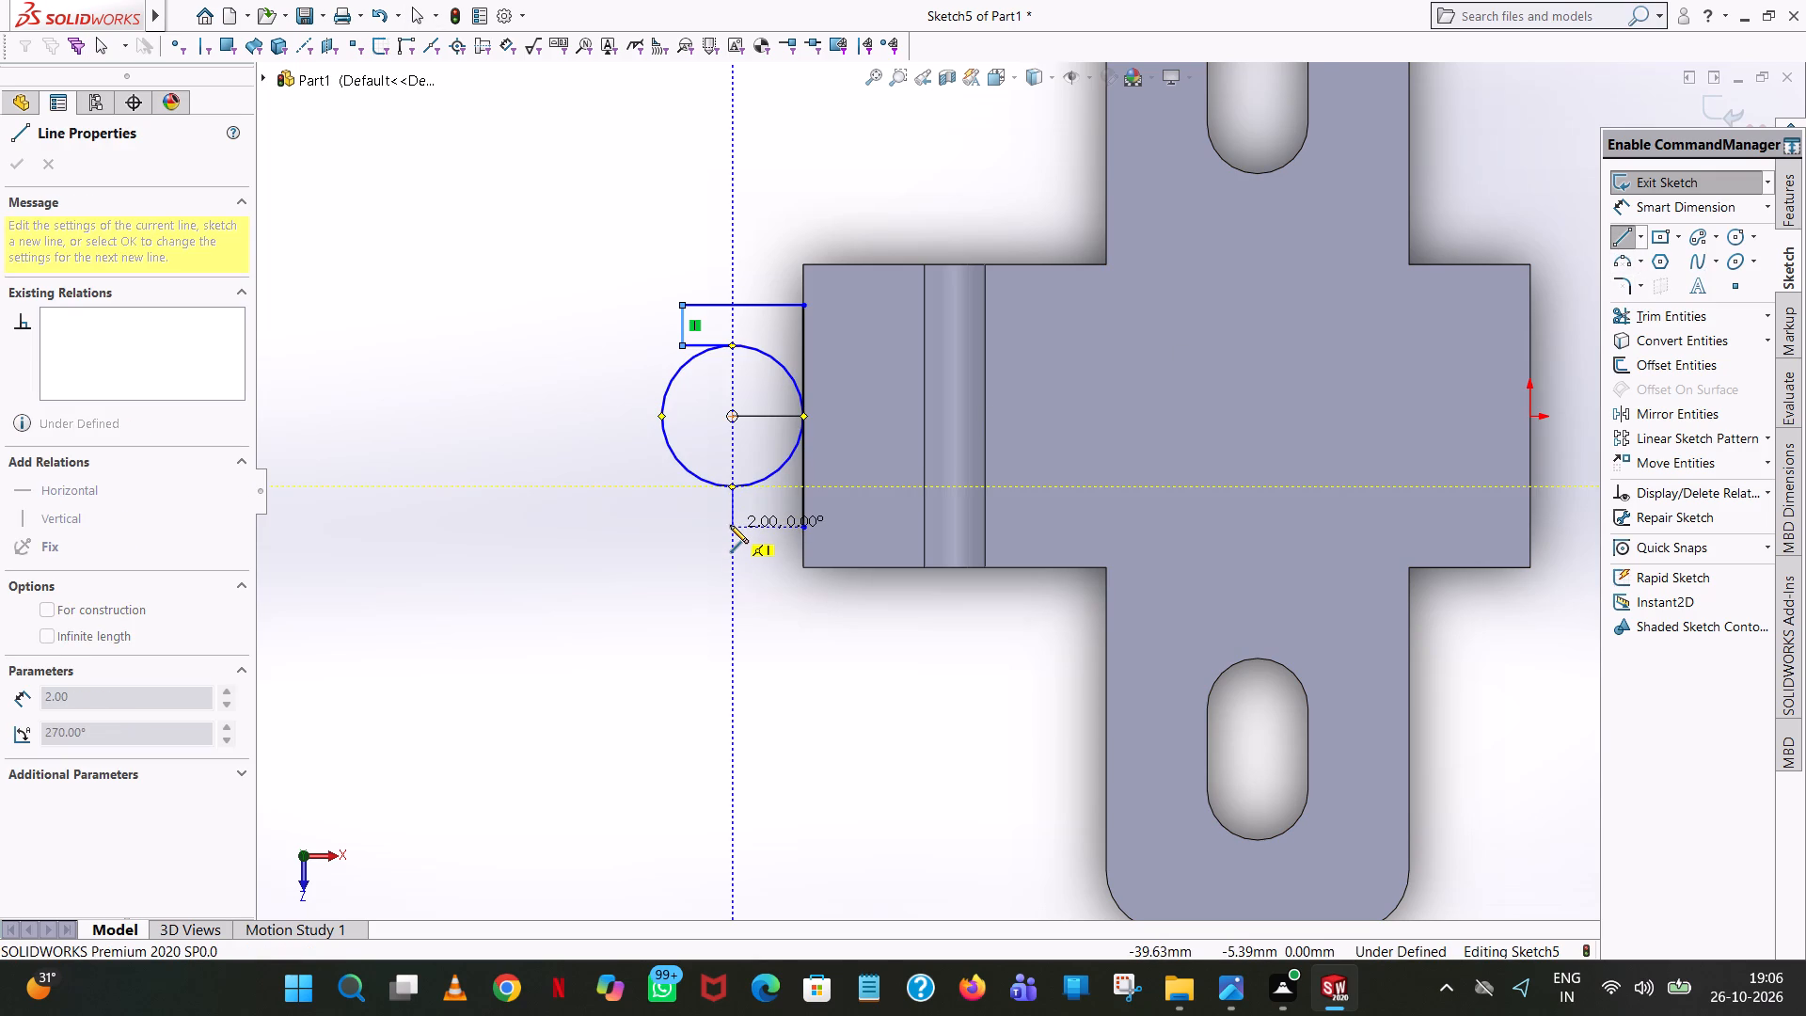
{"action": "left_click", "coordinate": [730, 525]}
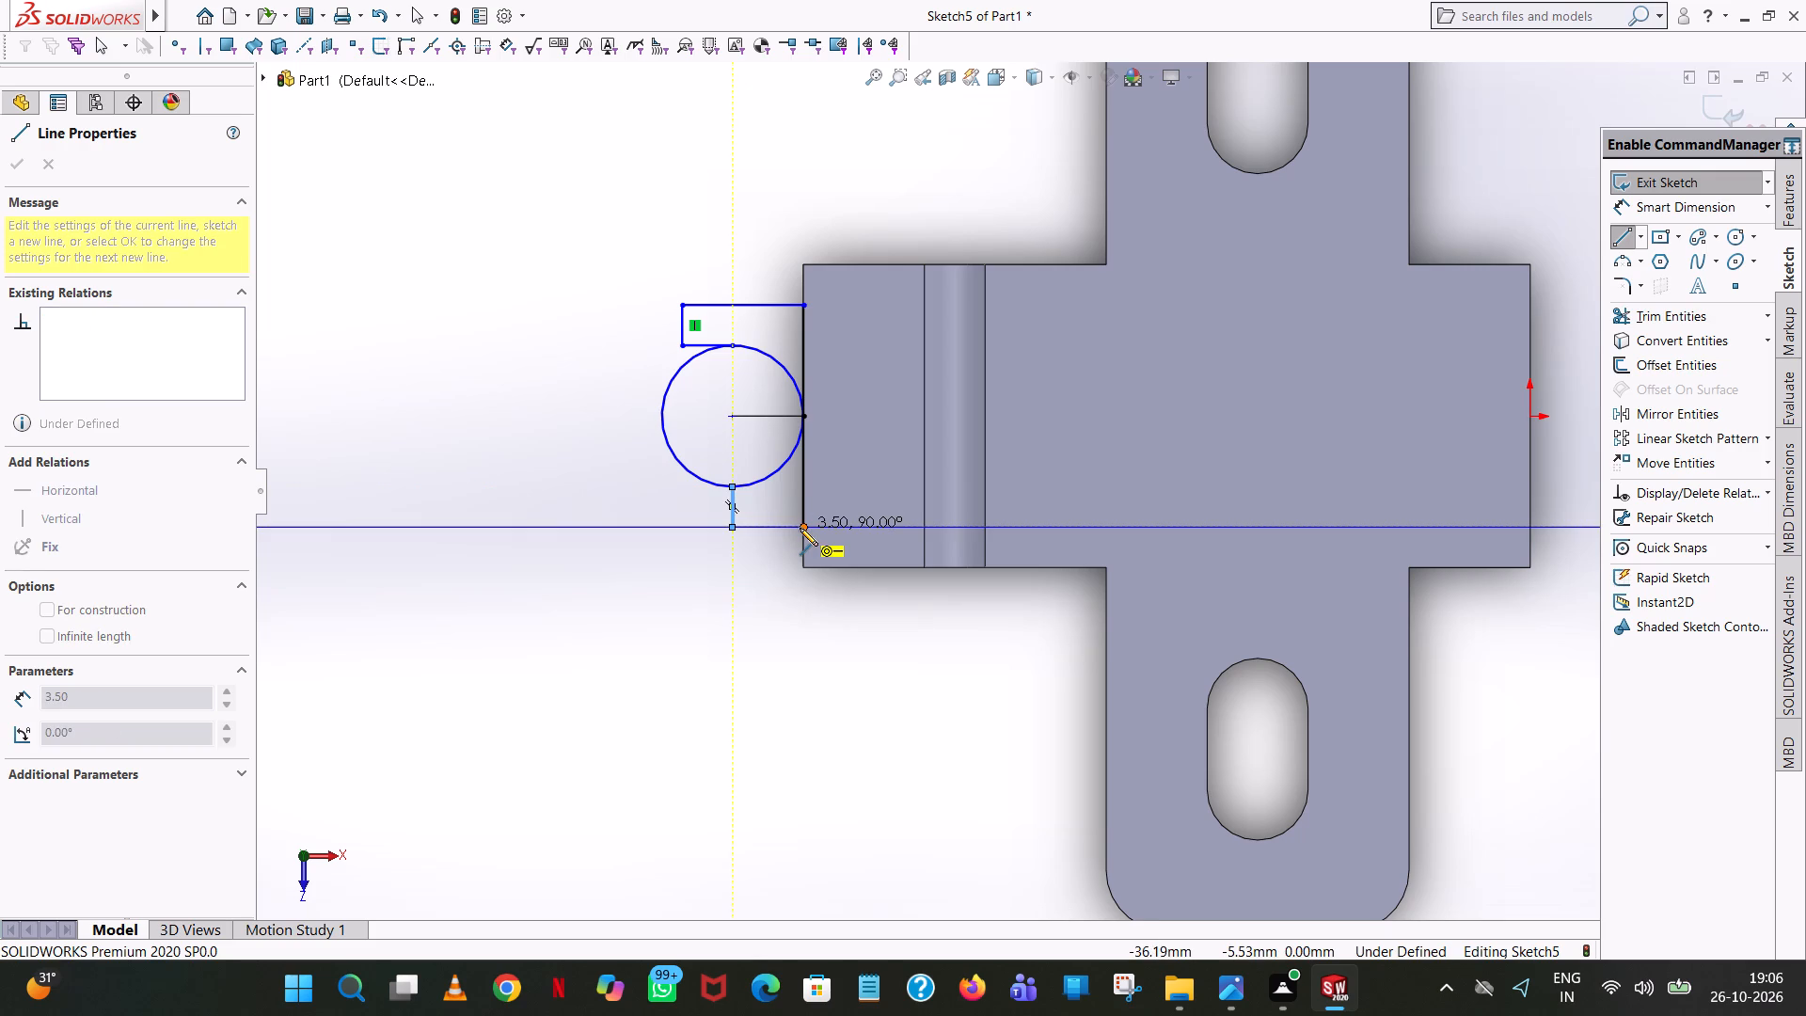
{"action": "left_click", "coordinate": [800, 528]}
{"action": "right_click", "coordinate": [800, 528]}
{"action": "left_click", "coordinate": [856, 543]}
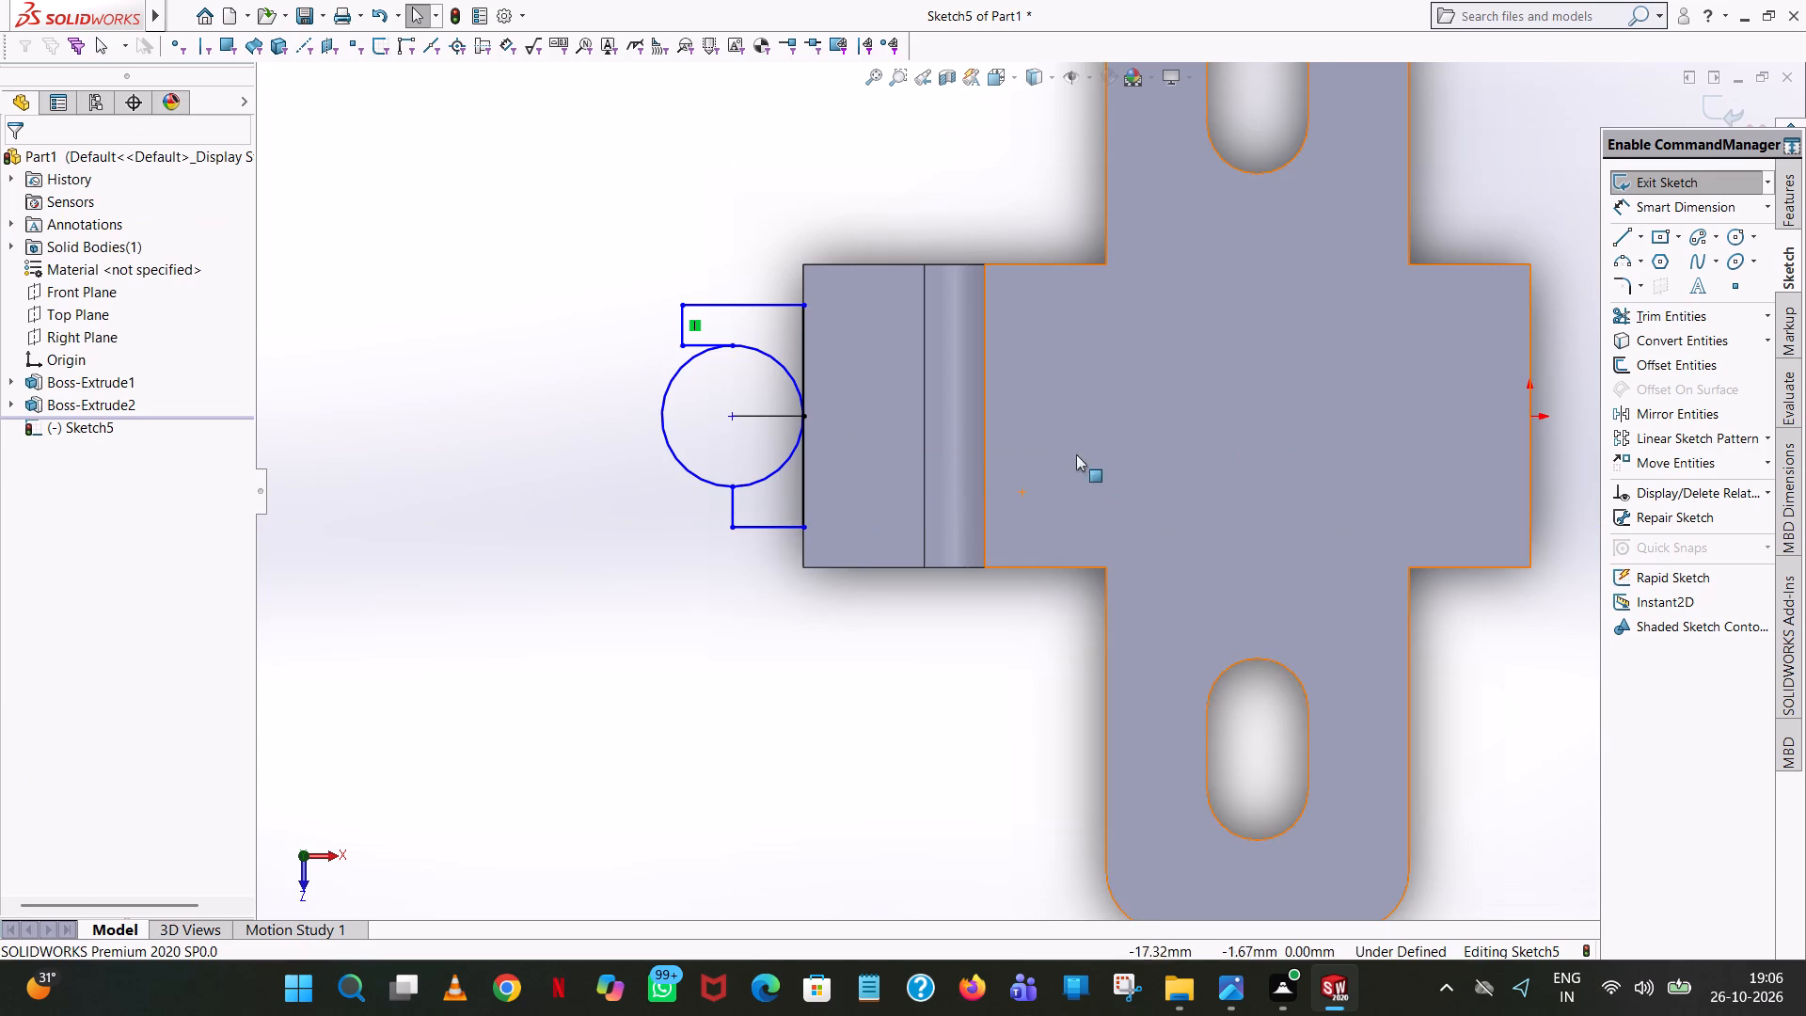
Extend the lower horizontal line outward by 2.5 mm, add a 2 mm vertical line up, and close it back to the circle's bottom point.
{"action": "left_click", "coordinate": [1613, 242]}
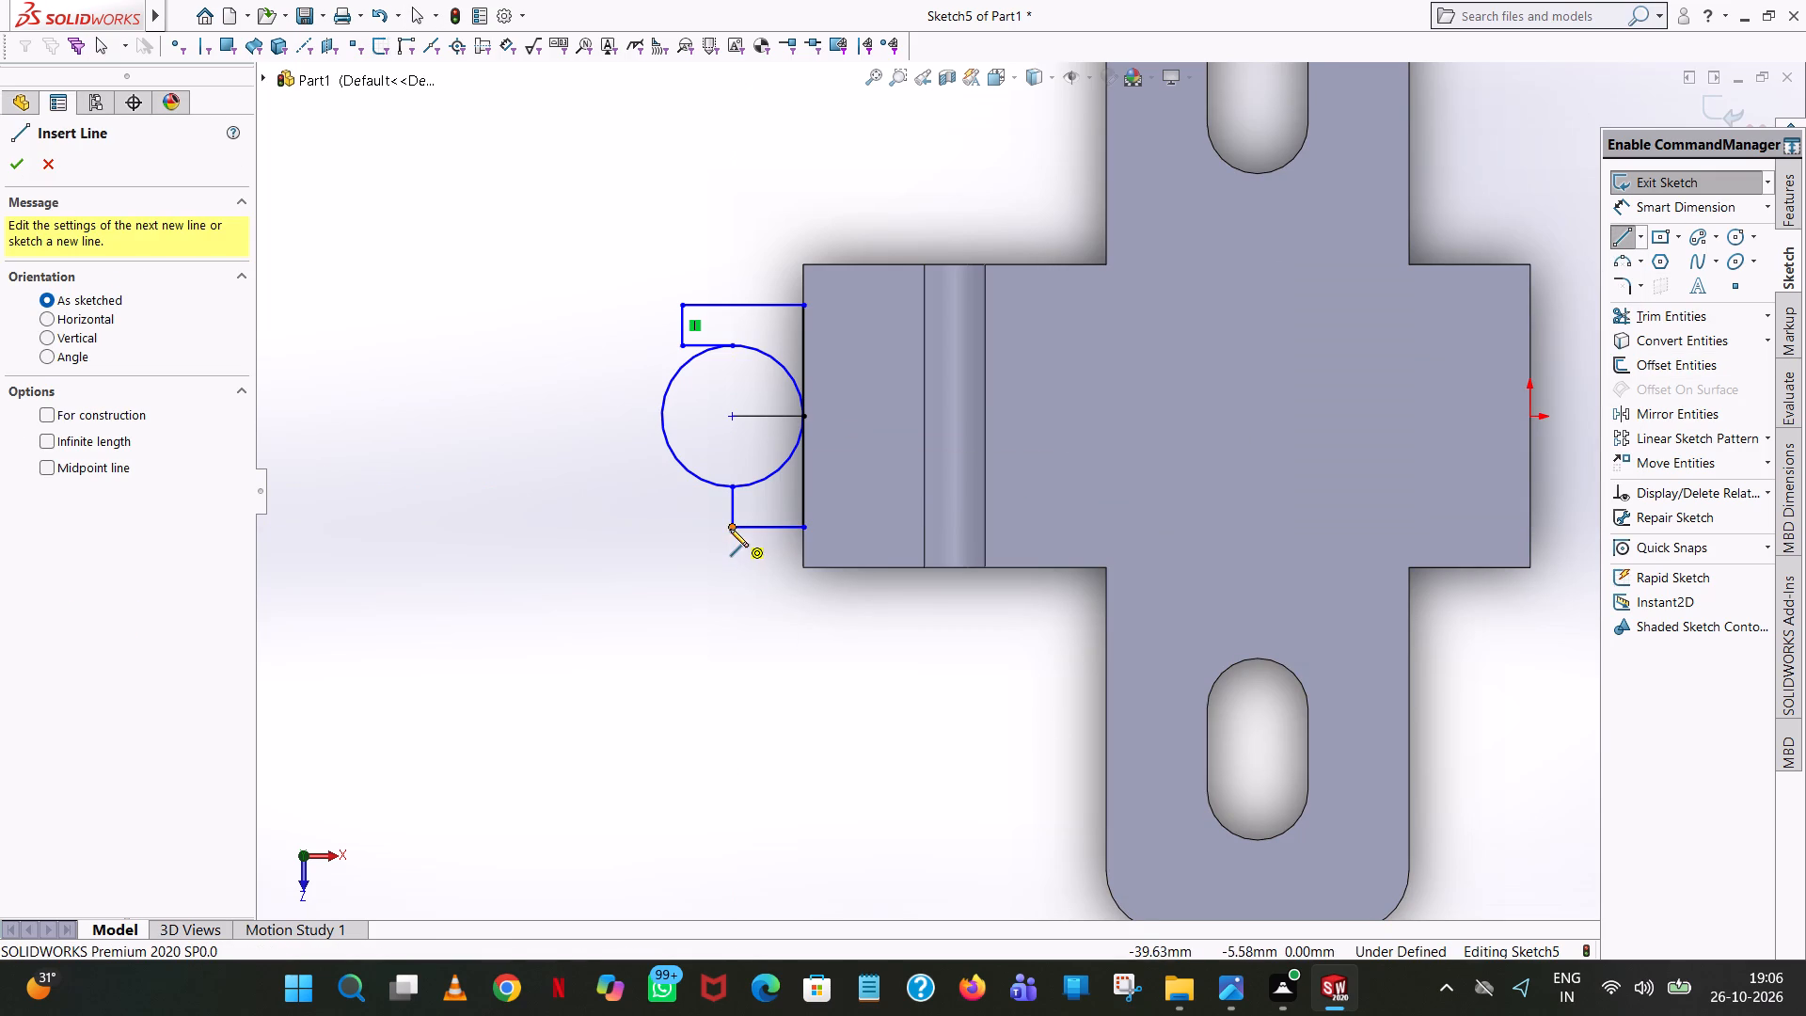
{"action": "left_click", "coordinate": [729, 526]}
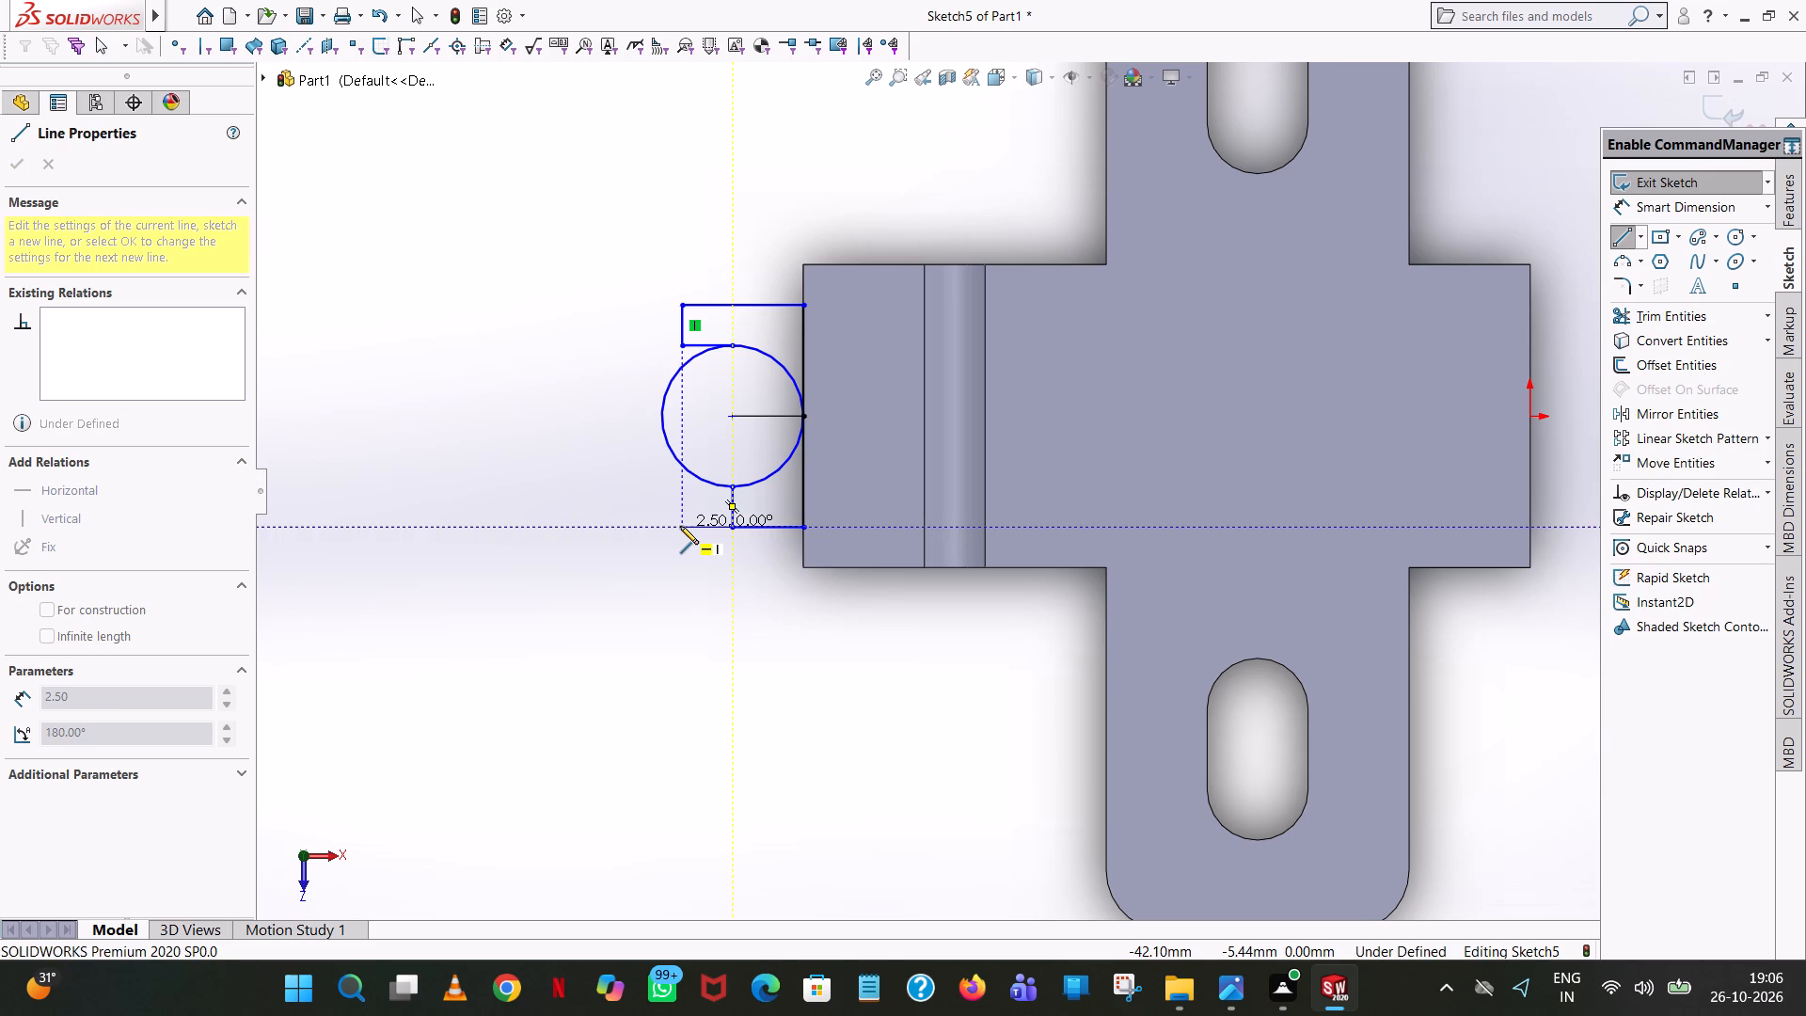
{"action": "left_click", "coordinate": [680, 526]}
{"action": "left_click", "coordinate": [682, 487]}
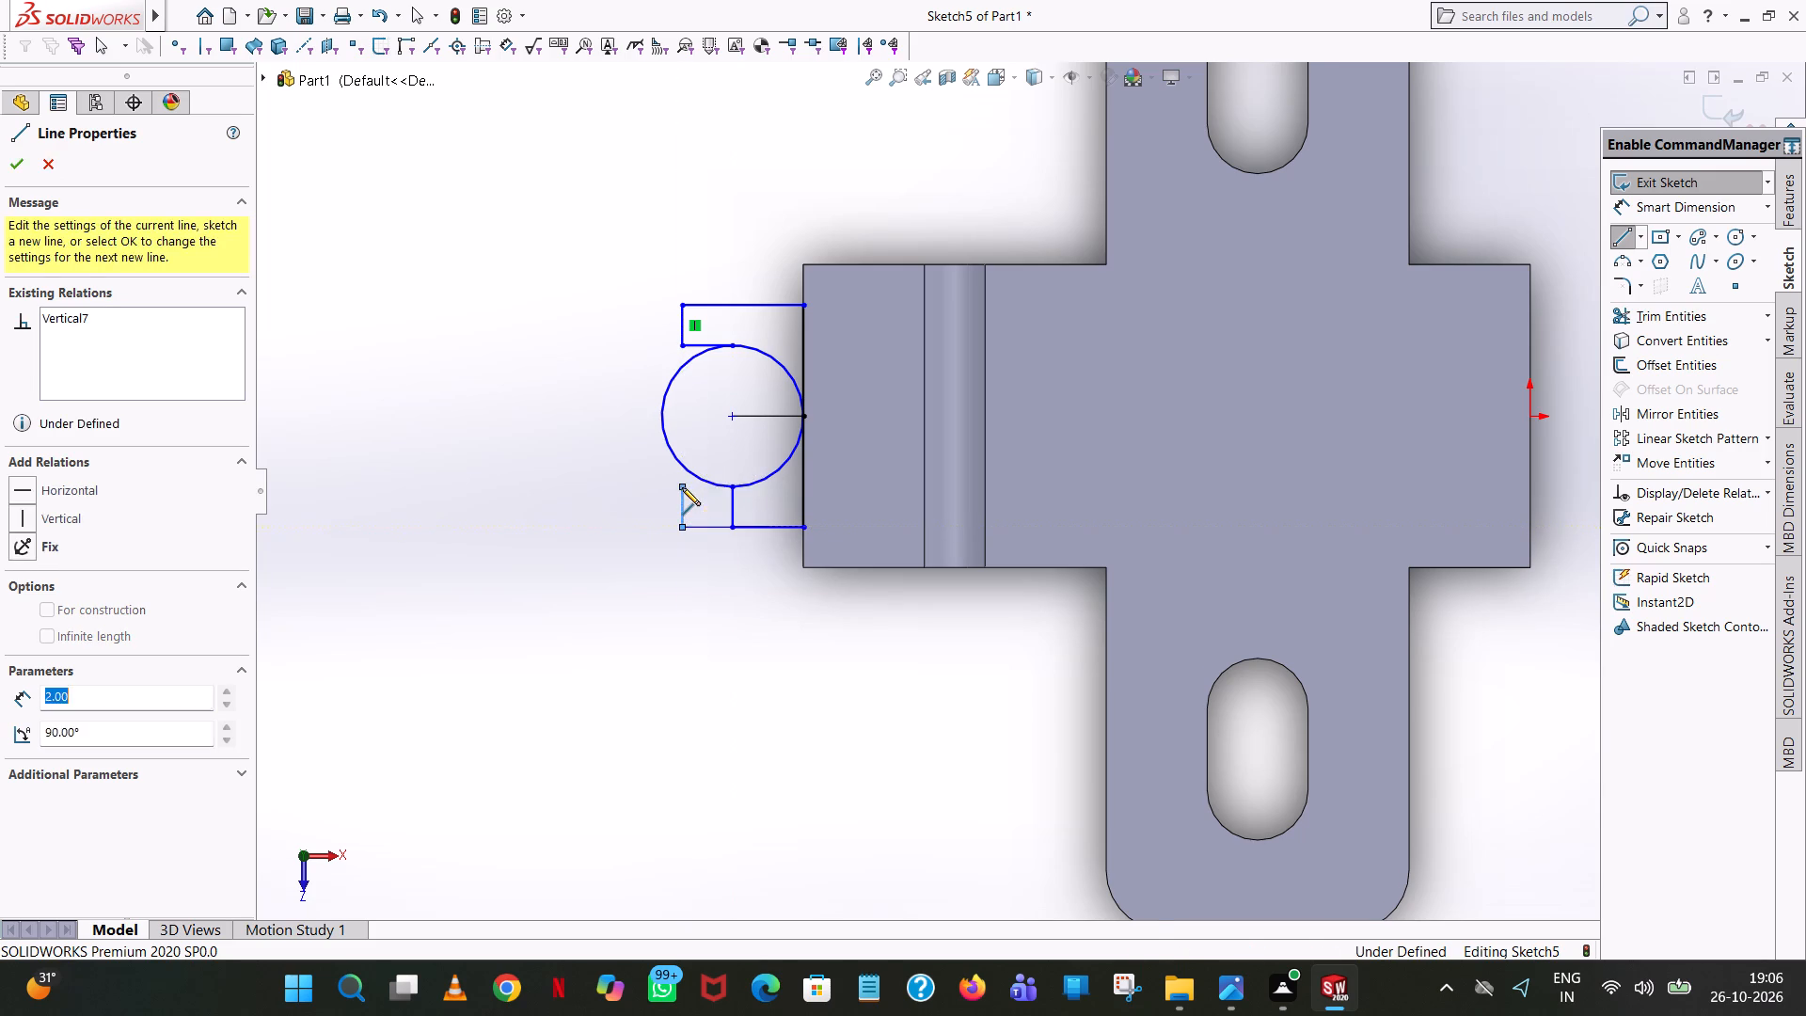
{"action": "left_click", "coordinate": [728, 486]}
{"action": "right_click", "coordinate": [728, 486]}
{"action": "left_click", "coordinate": [787, 498]}
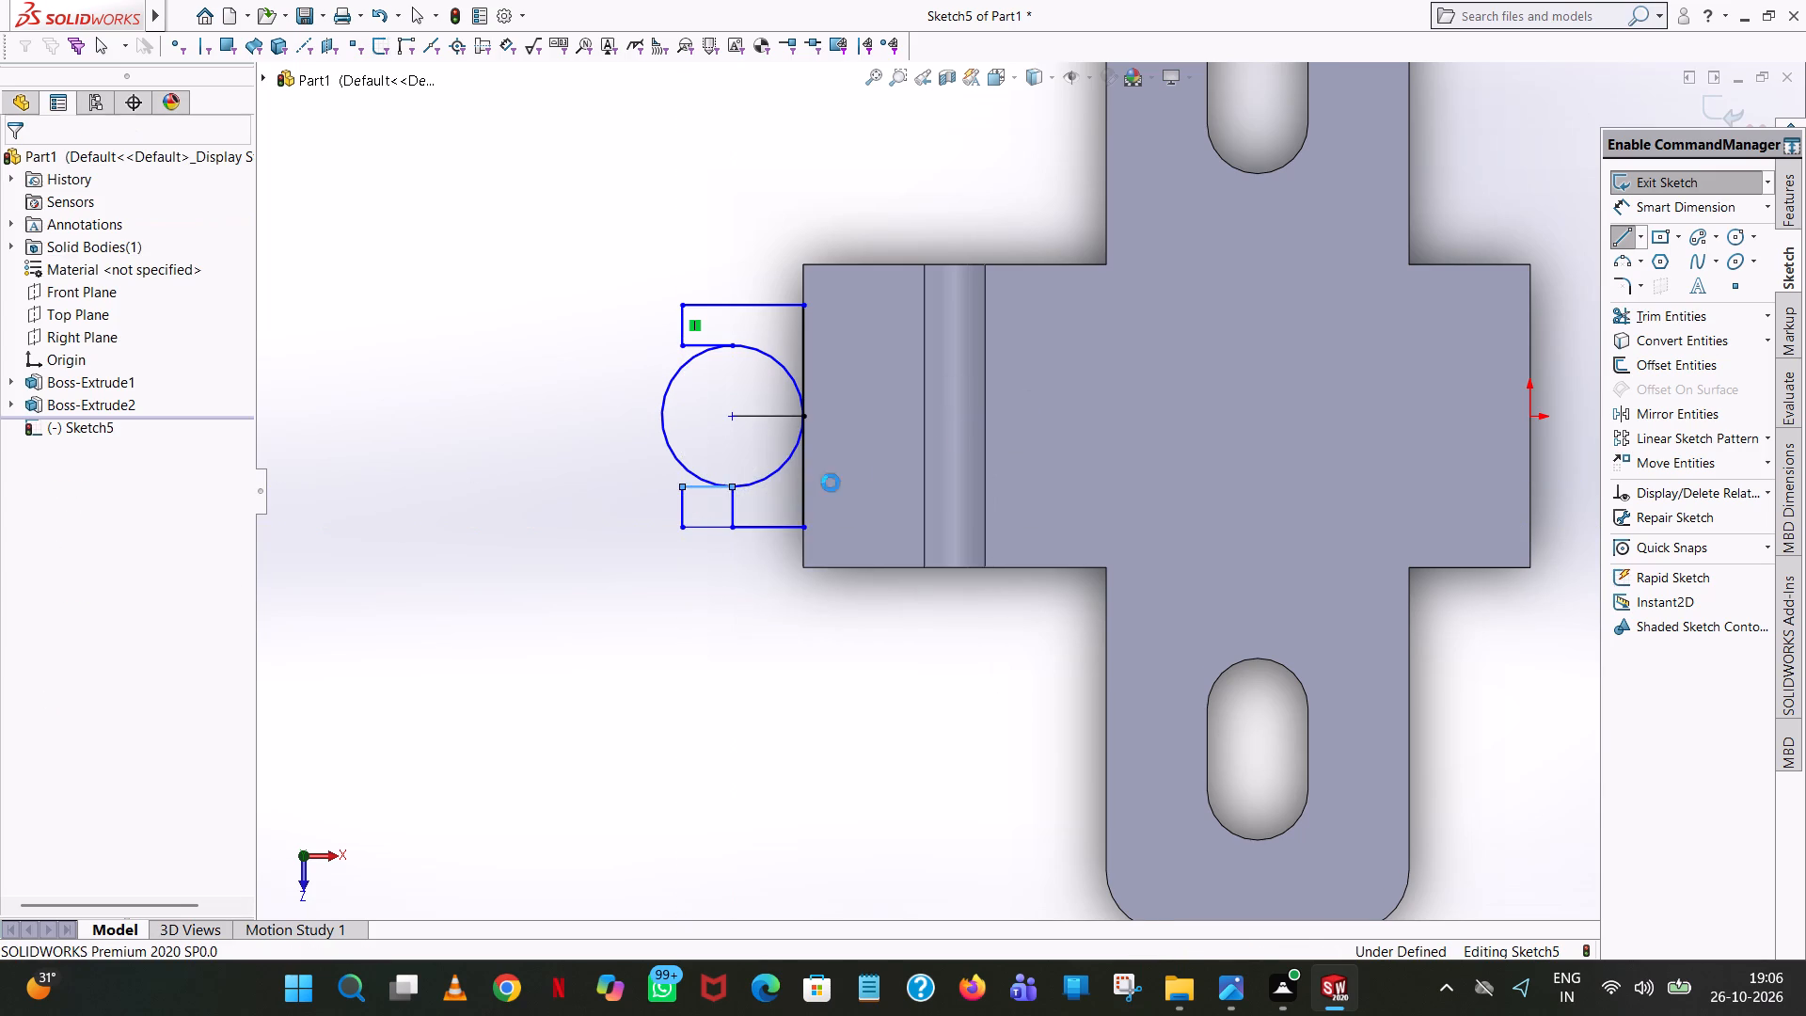
Trim away the circle's outer half, the horizontal centre line and the 2 mm vertical line below the circle.
{"action": "left_click", "coordinate": [1685, 321]}
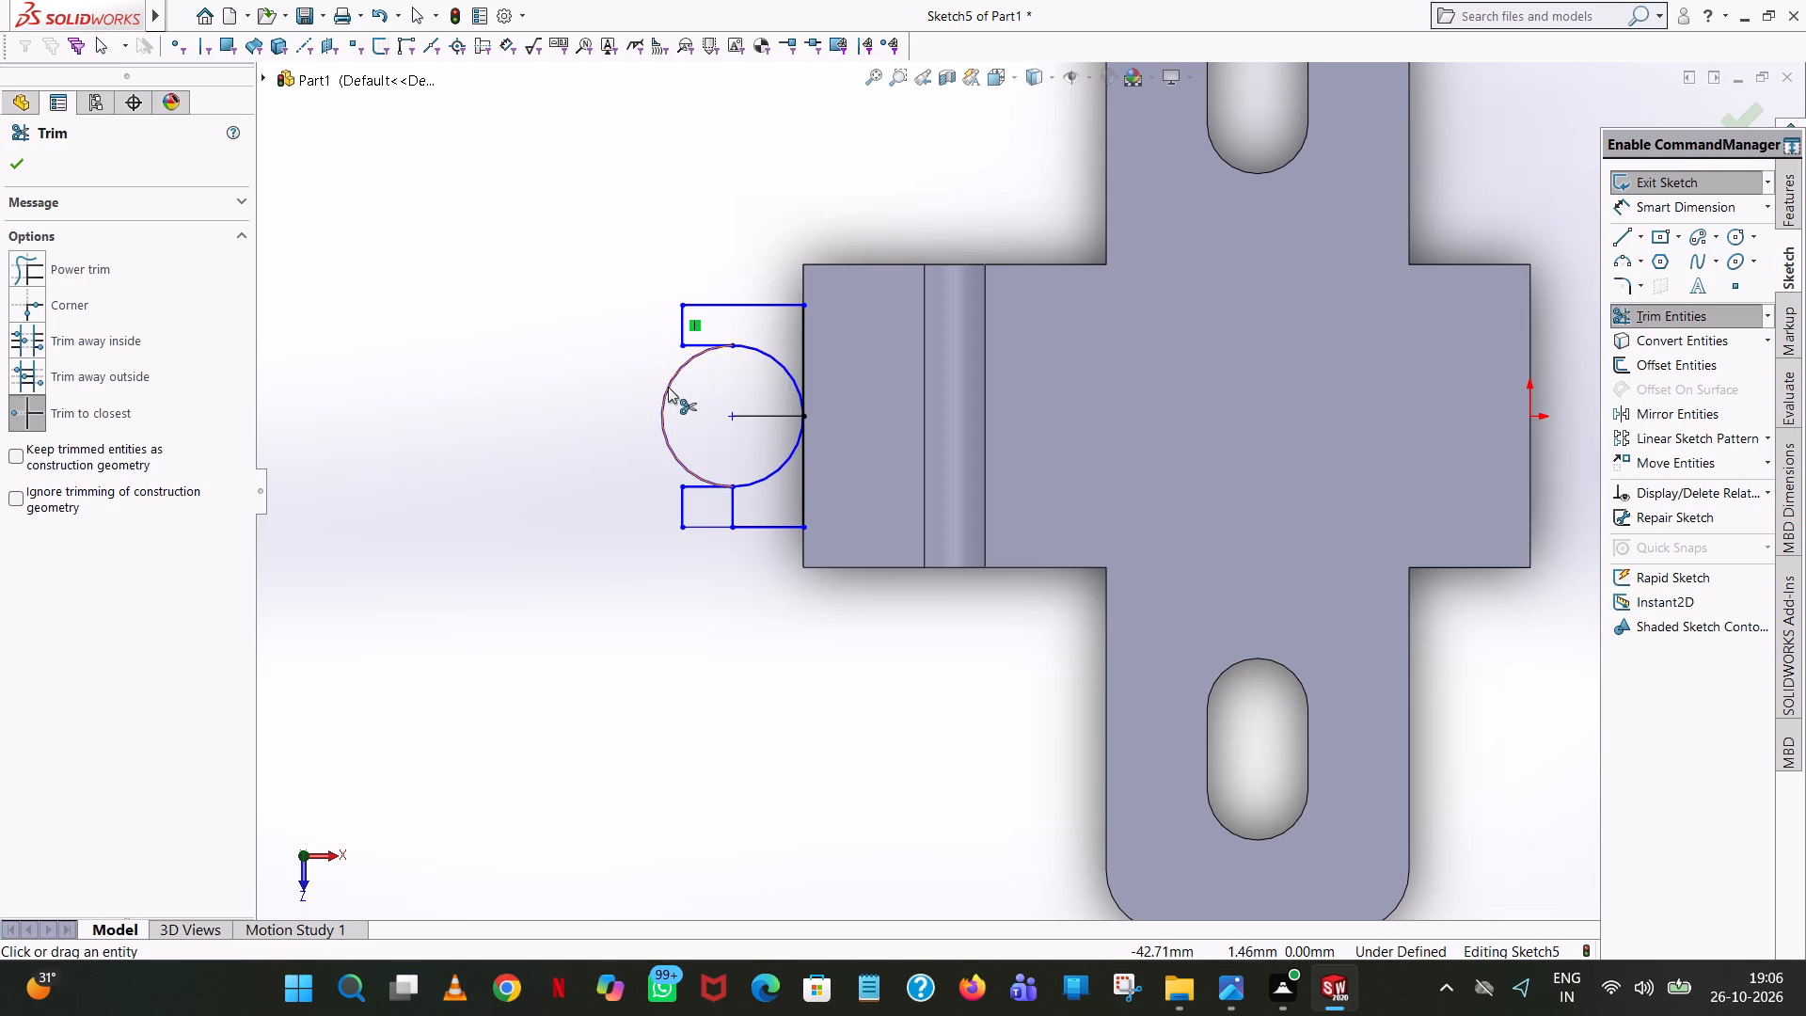
{"action": "left_click", "coordinate": [668, 387]}
{"action": "left_click", "coordinate": [758, 421]}
{"action": "left_click", "coordinate": [731, 512]}
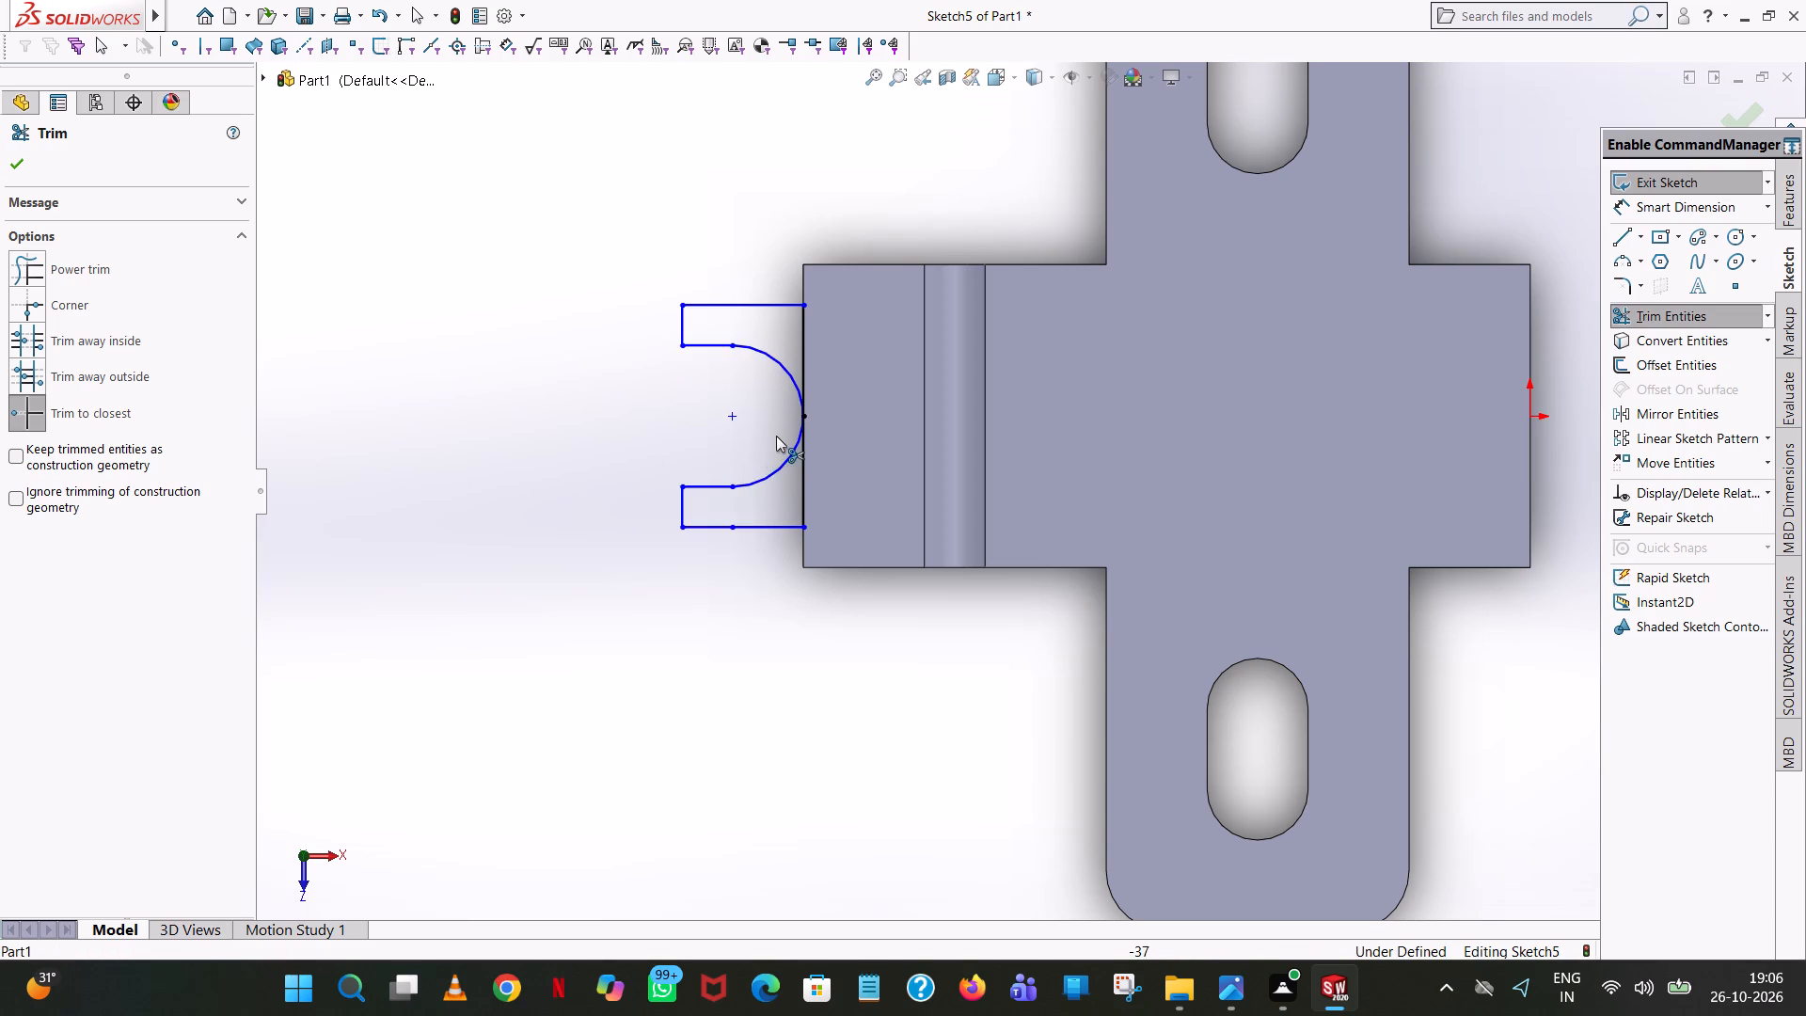
{"action": "scroll", "coordinate": [778, 434], "scroll_direction": "up", "scroll_amount": 4}
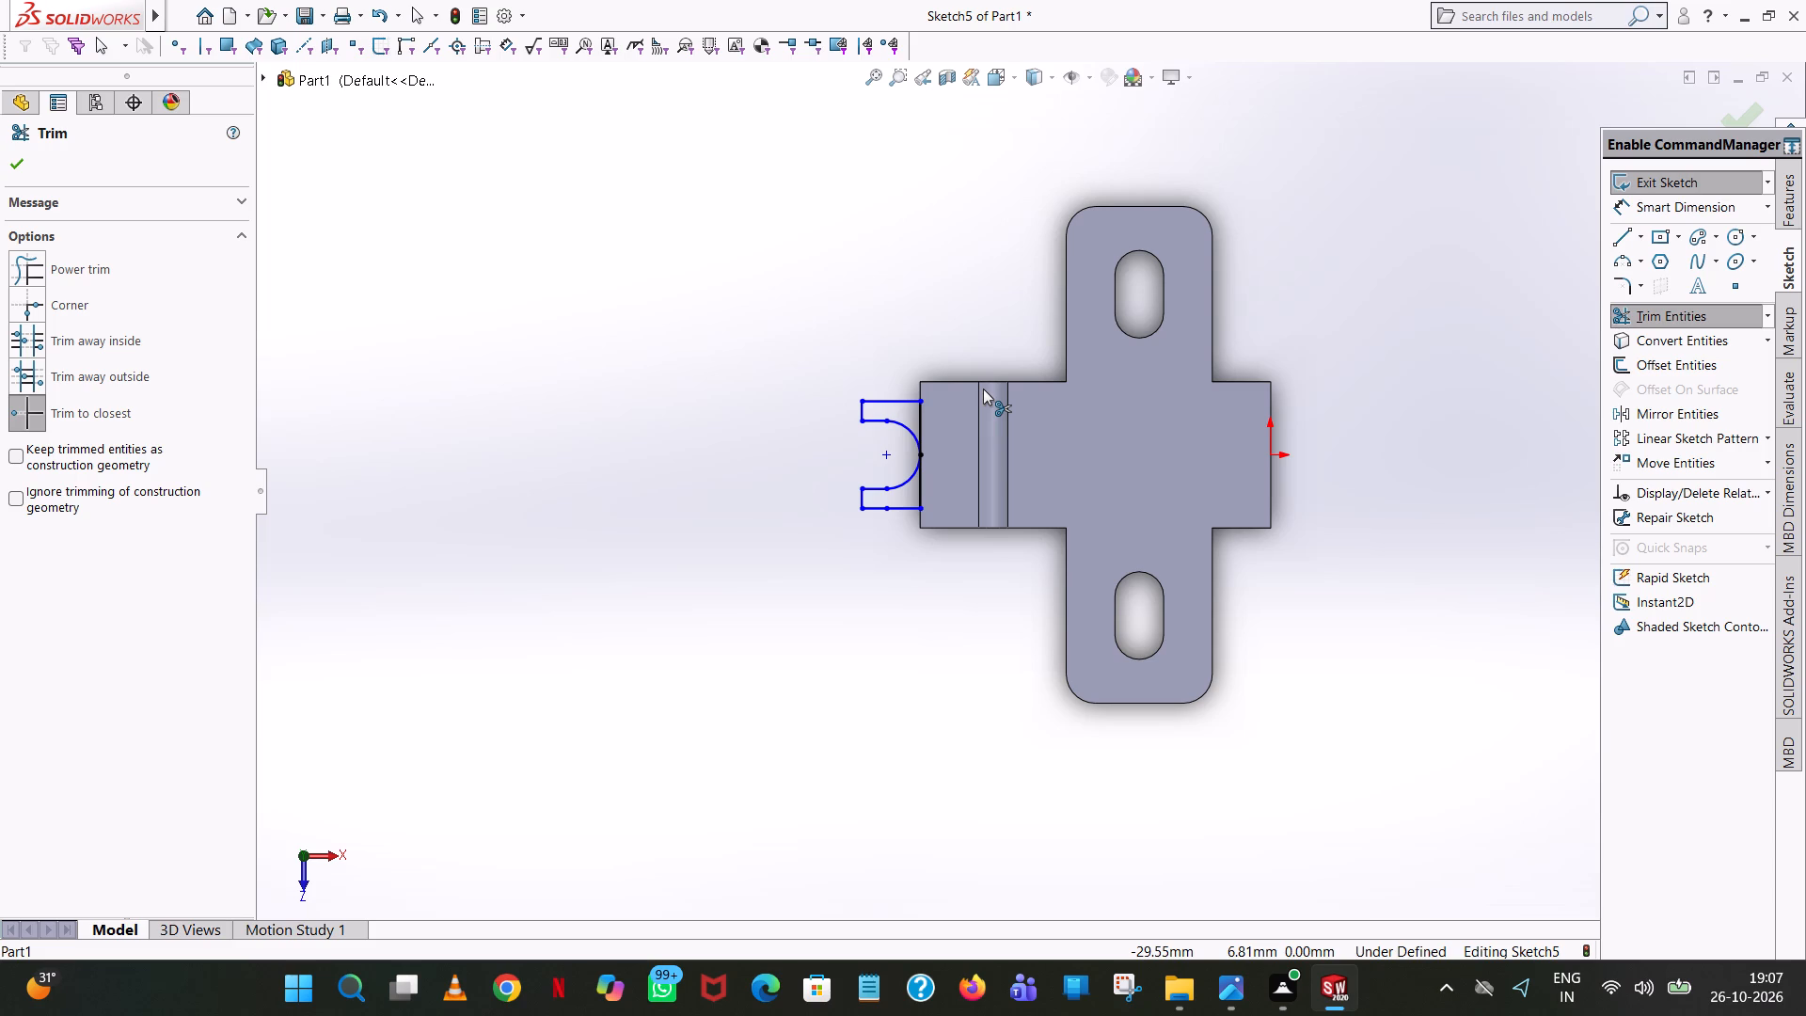
{"action": "right_click", "coordinate": [983, 389]}
{"action": "left_click", "coordinate": [604, 245]}
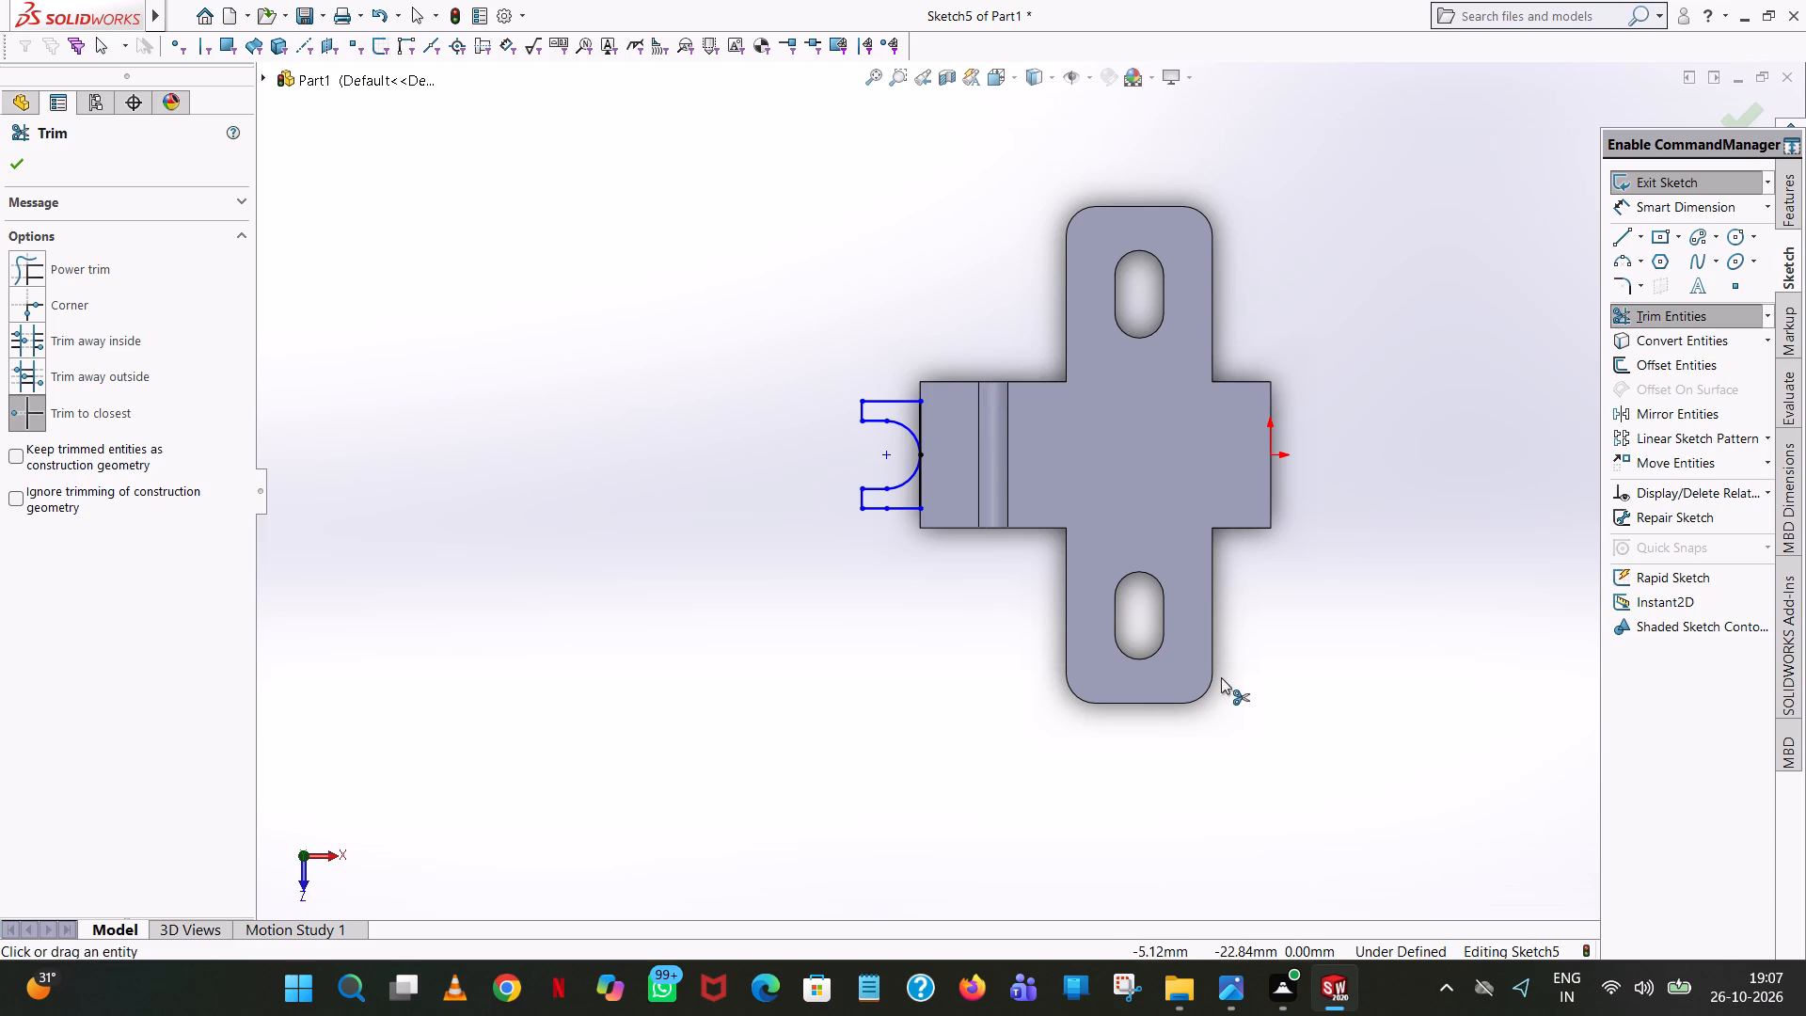
Trim away the remaining inner arc and the two inner horizontal lines adjoining it.
{"action": "middle_click_drag", "start_coordinate": [1207, 617], "coordinate": [1337, 376]}
{"action": "scroll", "coordinate": [1219, 329], "scroll_direction": "up", "scroll_amount": 1}
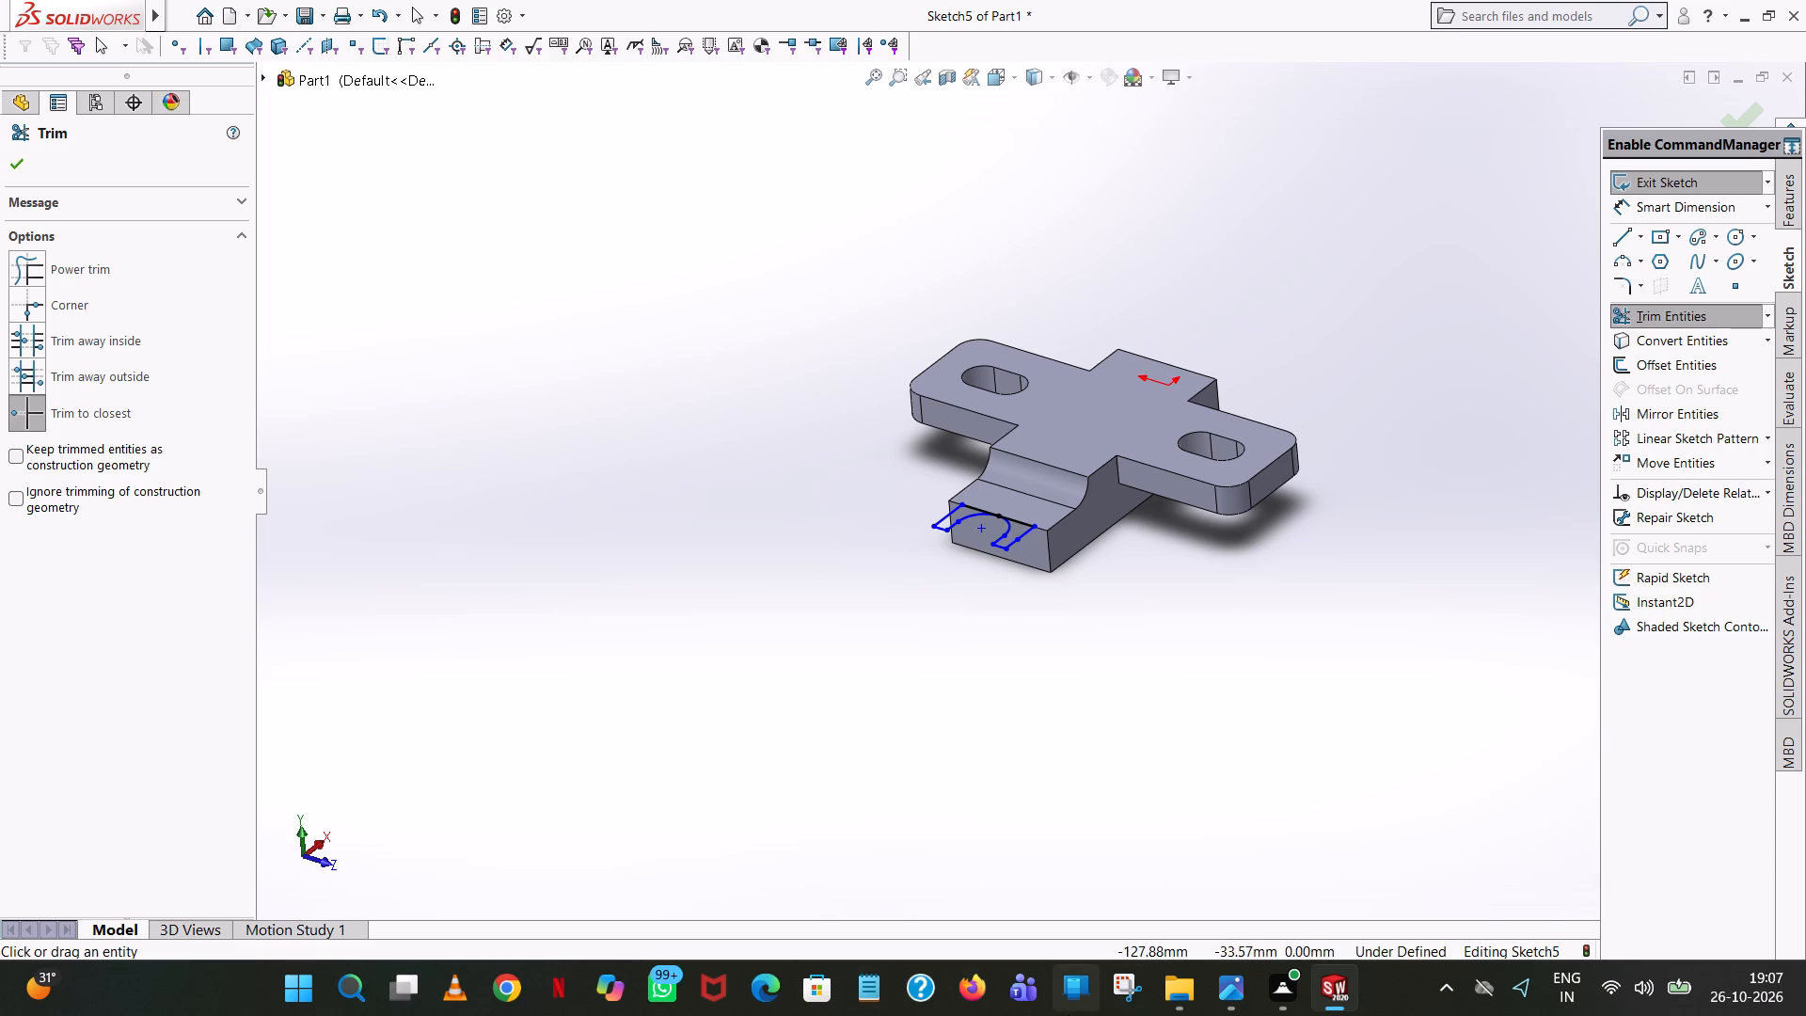
{"action": "middle_click_drag", "start_coordinate": [1205, 243], "coordinate": [1242, 475]}
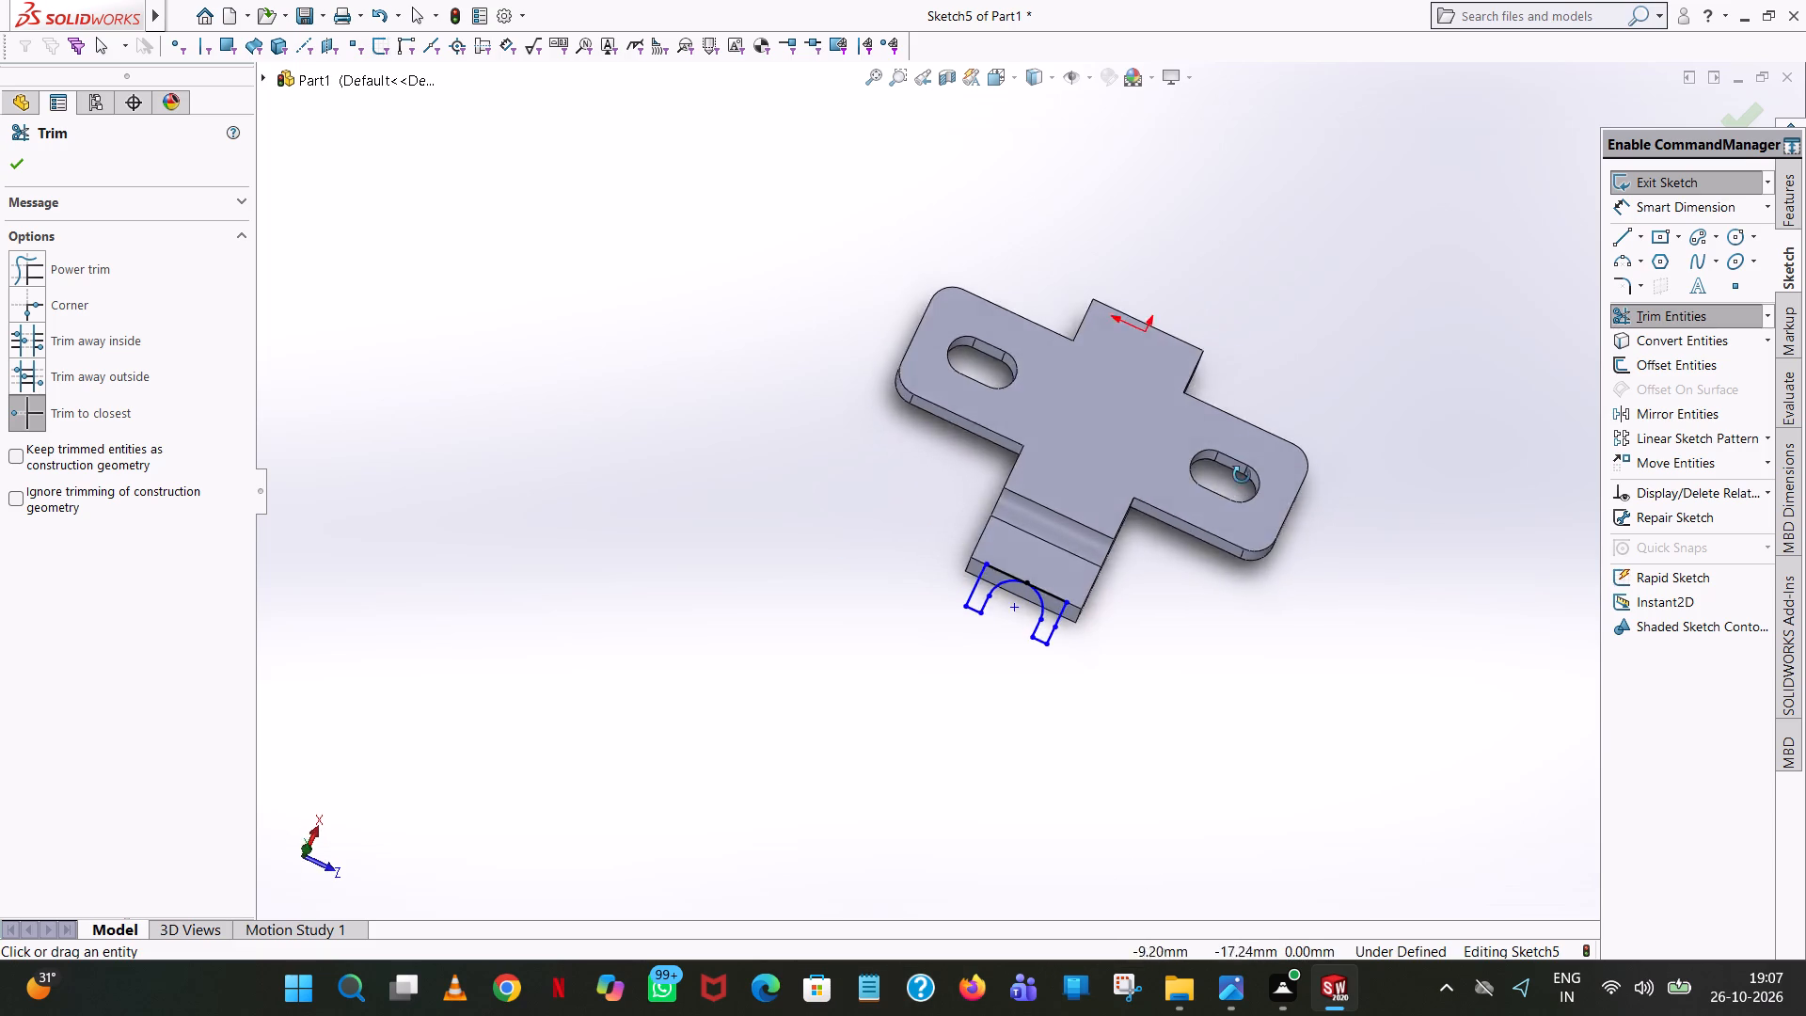
{"action": "middle_click_drag", "start_coordinate": [1242, 475], "coordinate": [1245, 552]}
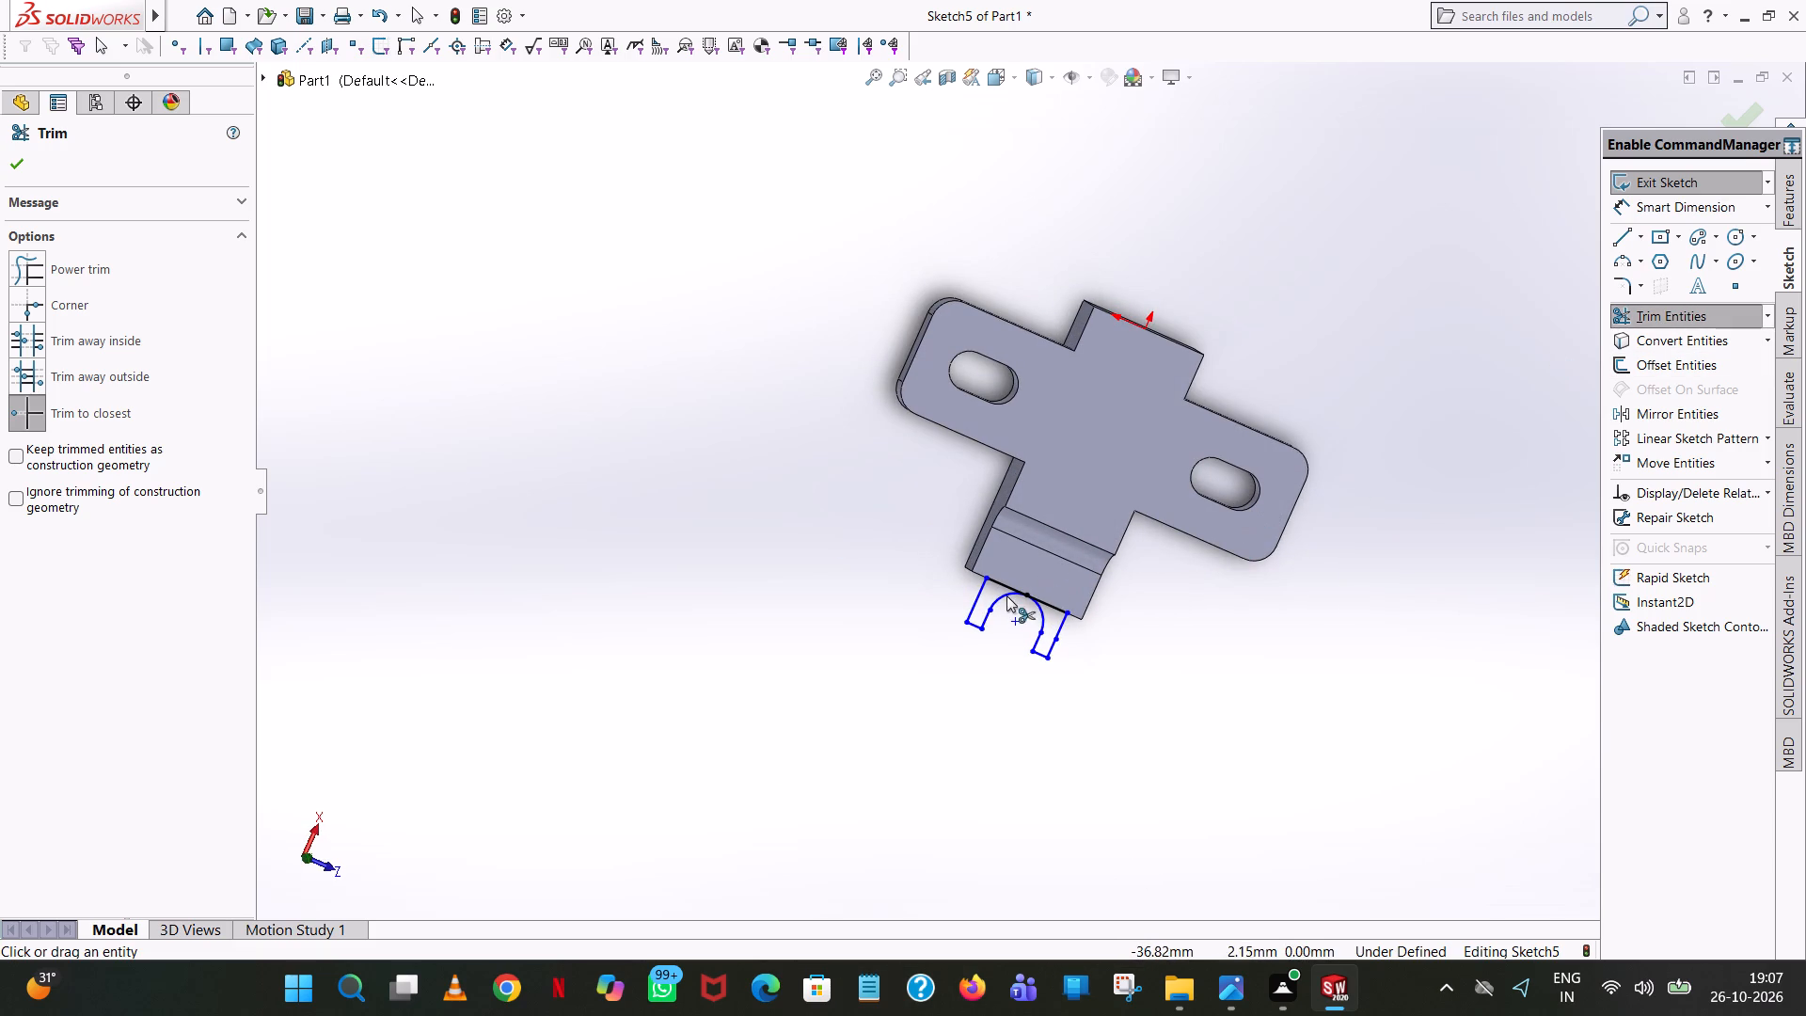
{"action": "left_click", "coordinate": [997, 608]}
{"action": "left_click", "coordinate": [987, 618]}
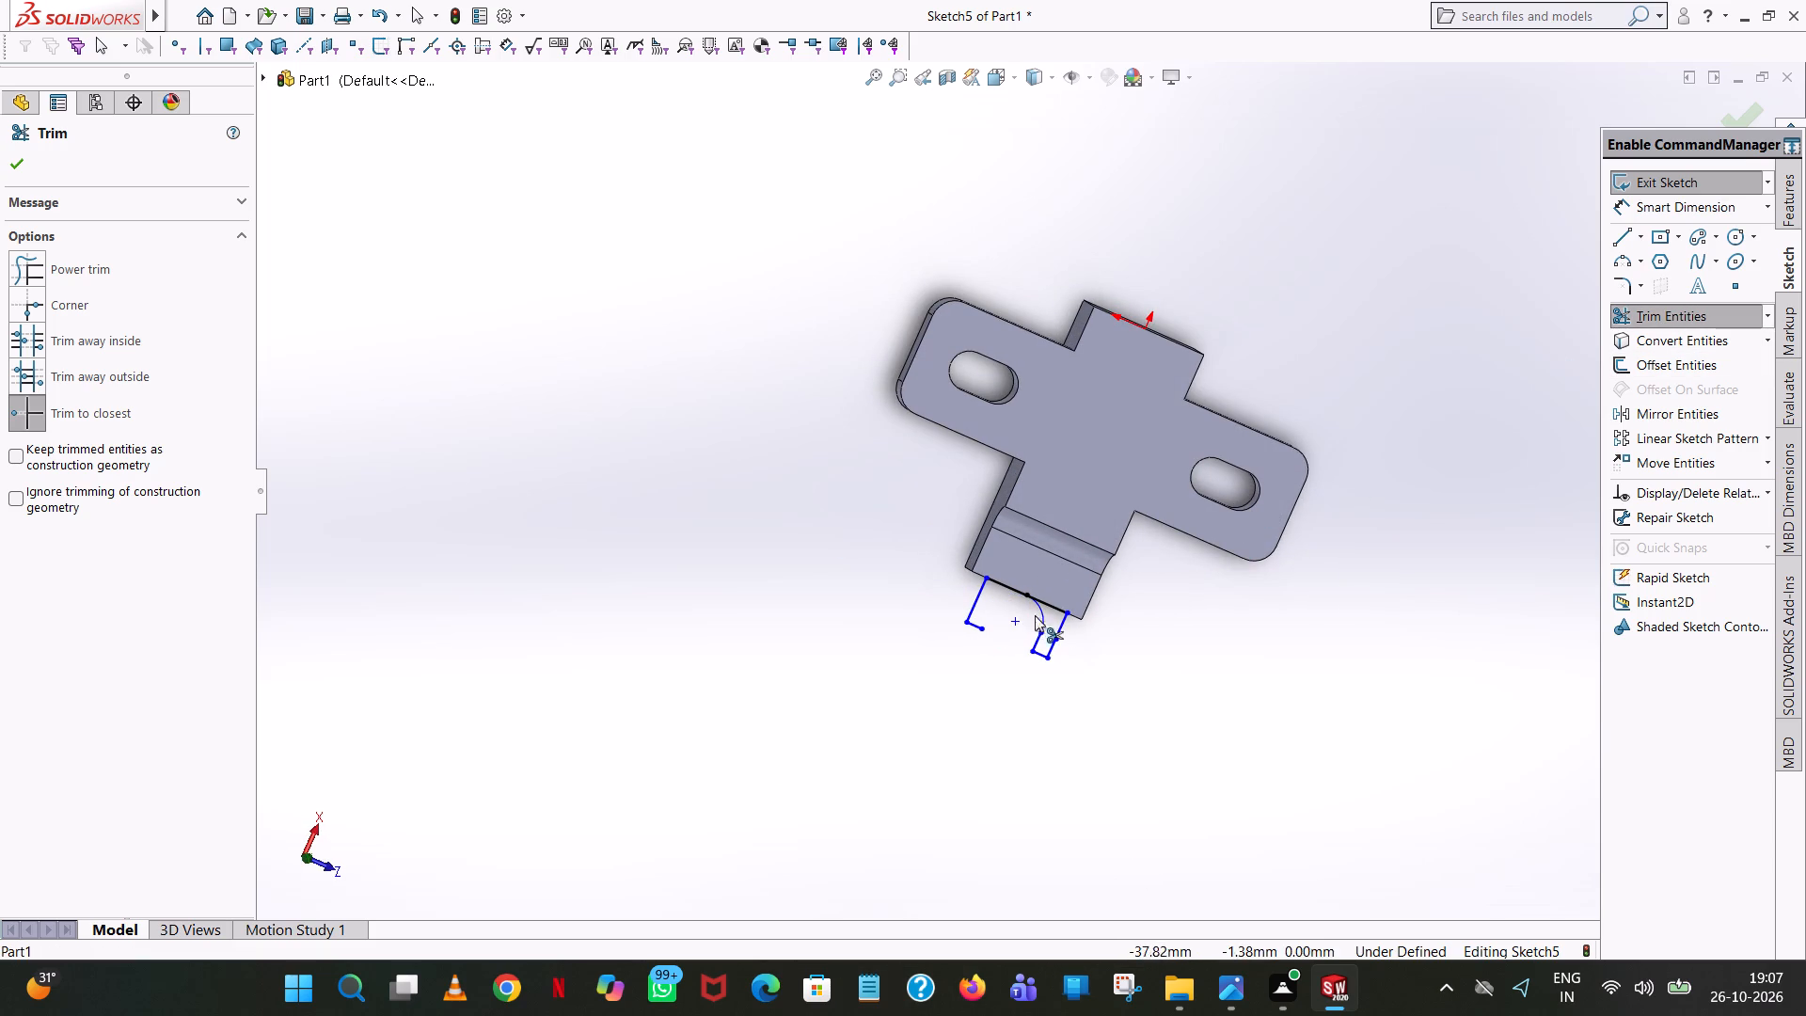
{"action": "left_click", "coordinate": [1038, 612]}
{"action": "left_click", "coordinate": [1042, 633]}
Draw a line joining the free ends of the two short outer lines to close the profile into a rectangle.
{"action": "left_click", "coordinate": [1624, 240]}
{"action": "left_click", "coordinate": [985, 631]}
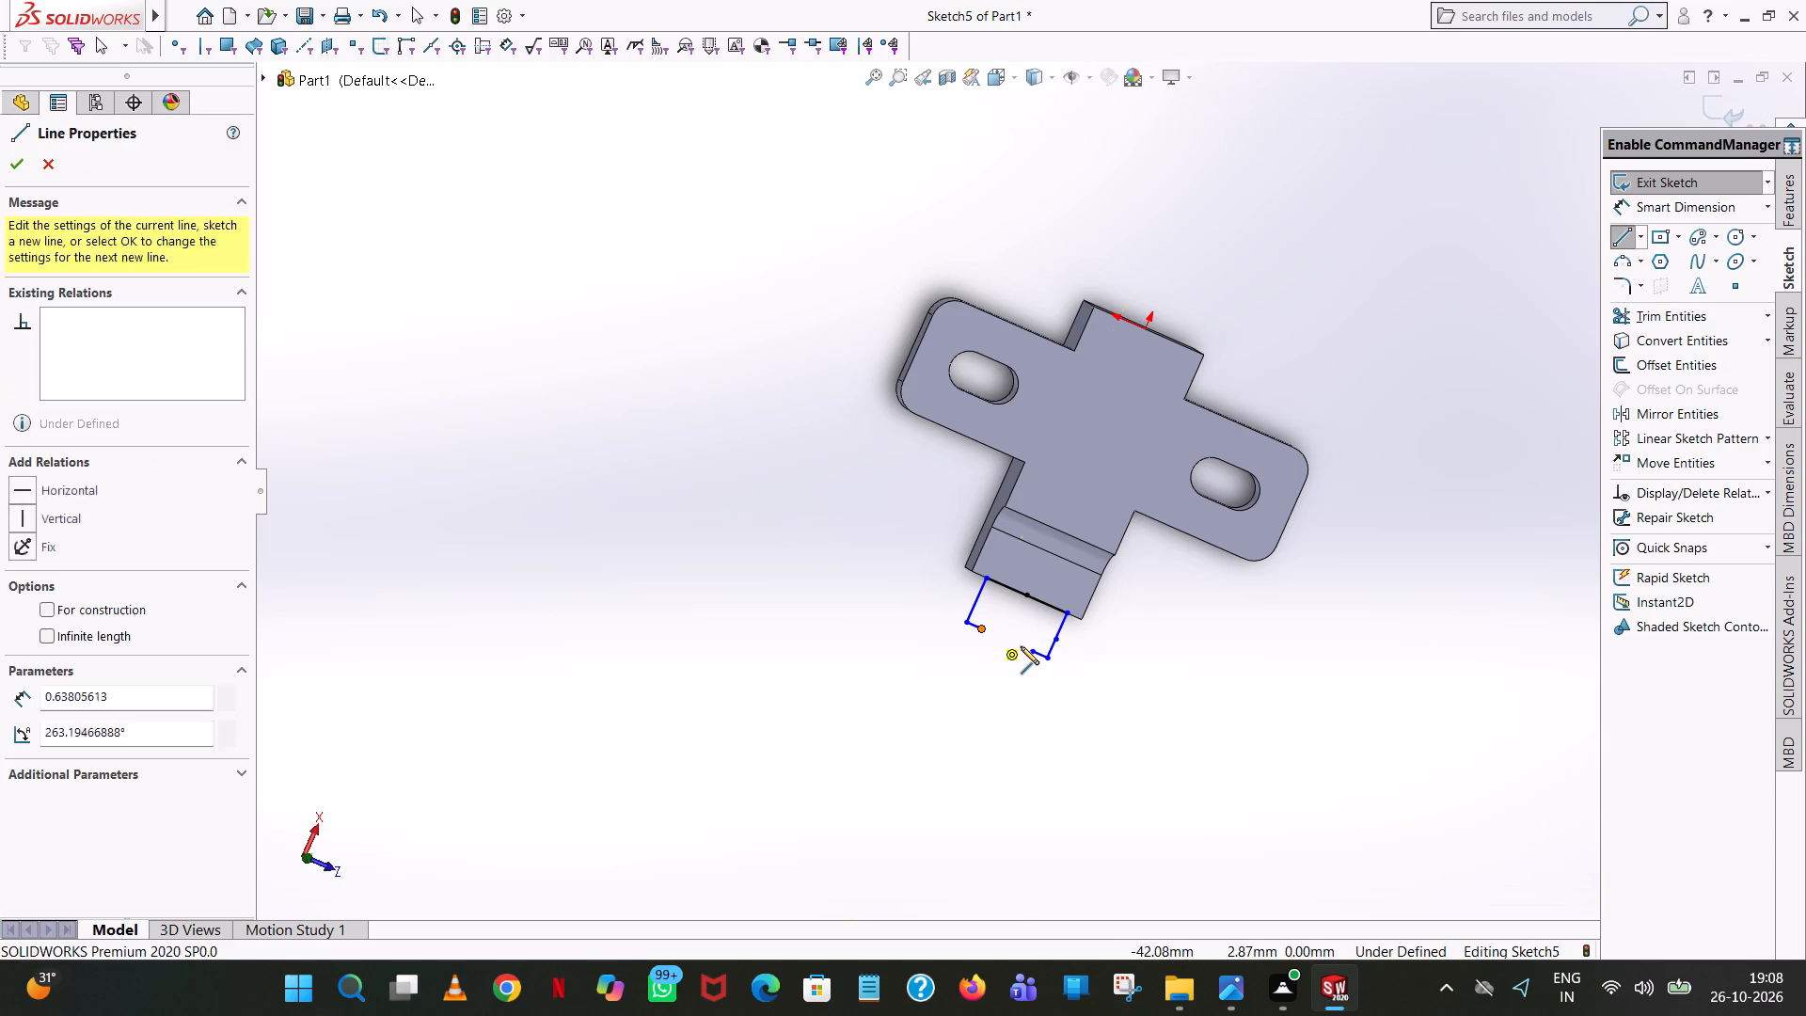
{"action": "left_click", "coordinate": [1030, 653]}
{"action": "right_click", "coordinate": [1030, 653]}
{"action": "left_click", "coordinate": [1106, 670]}
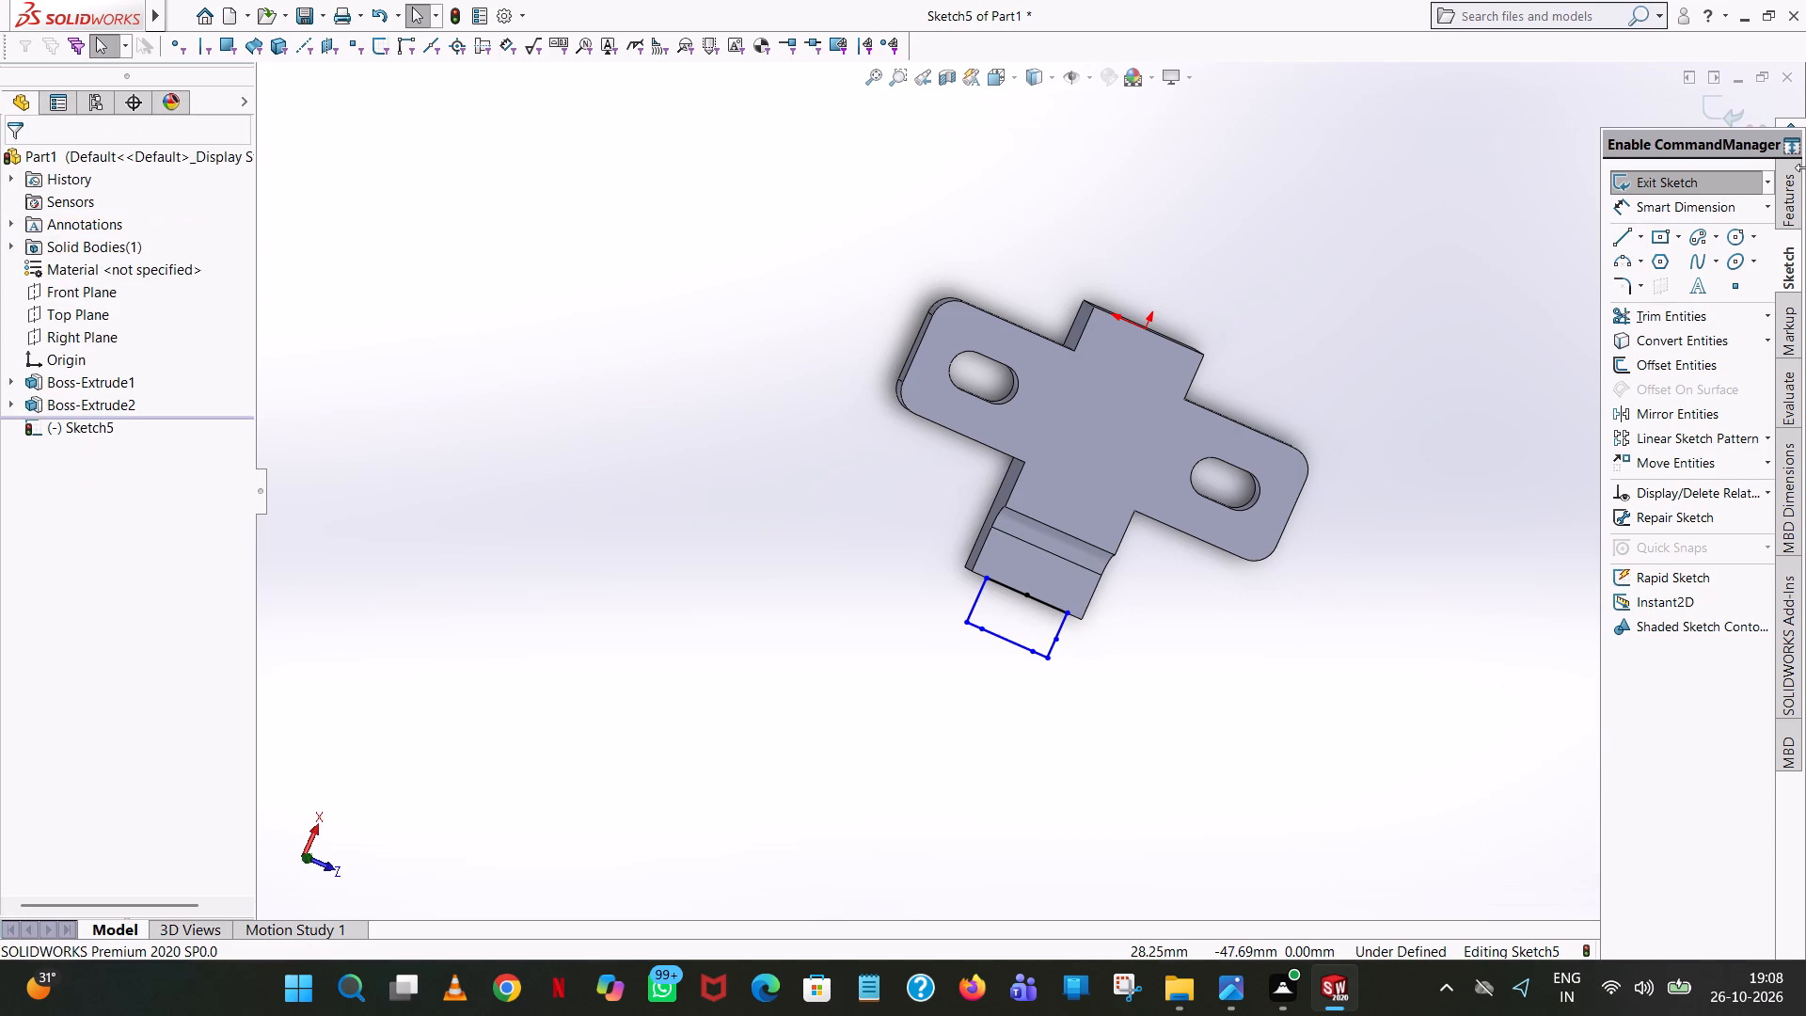
Extrude the closed rectangular profile at the lowered step's outer edge as a boss.
{"action": "left_click", "coordinate": [1785, 205]}
{"action": "left_click", "coordinate": [1700, 180]}
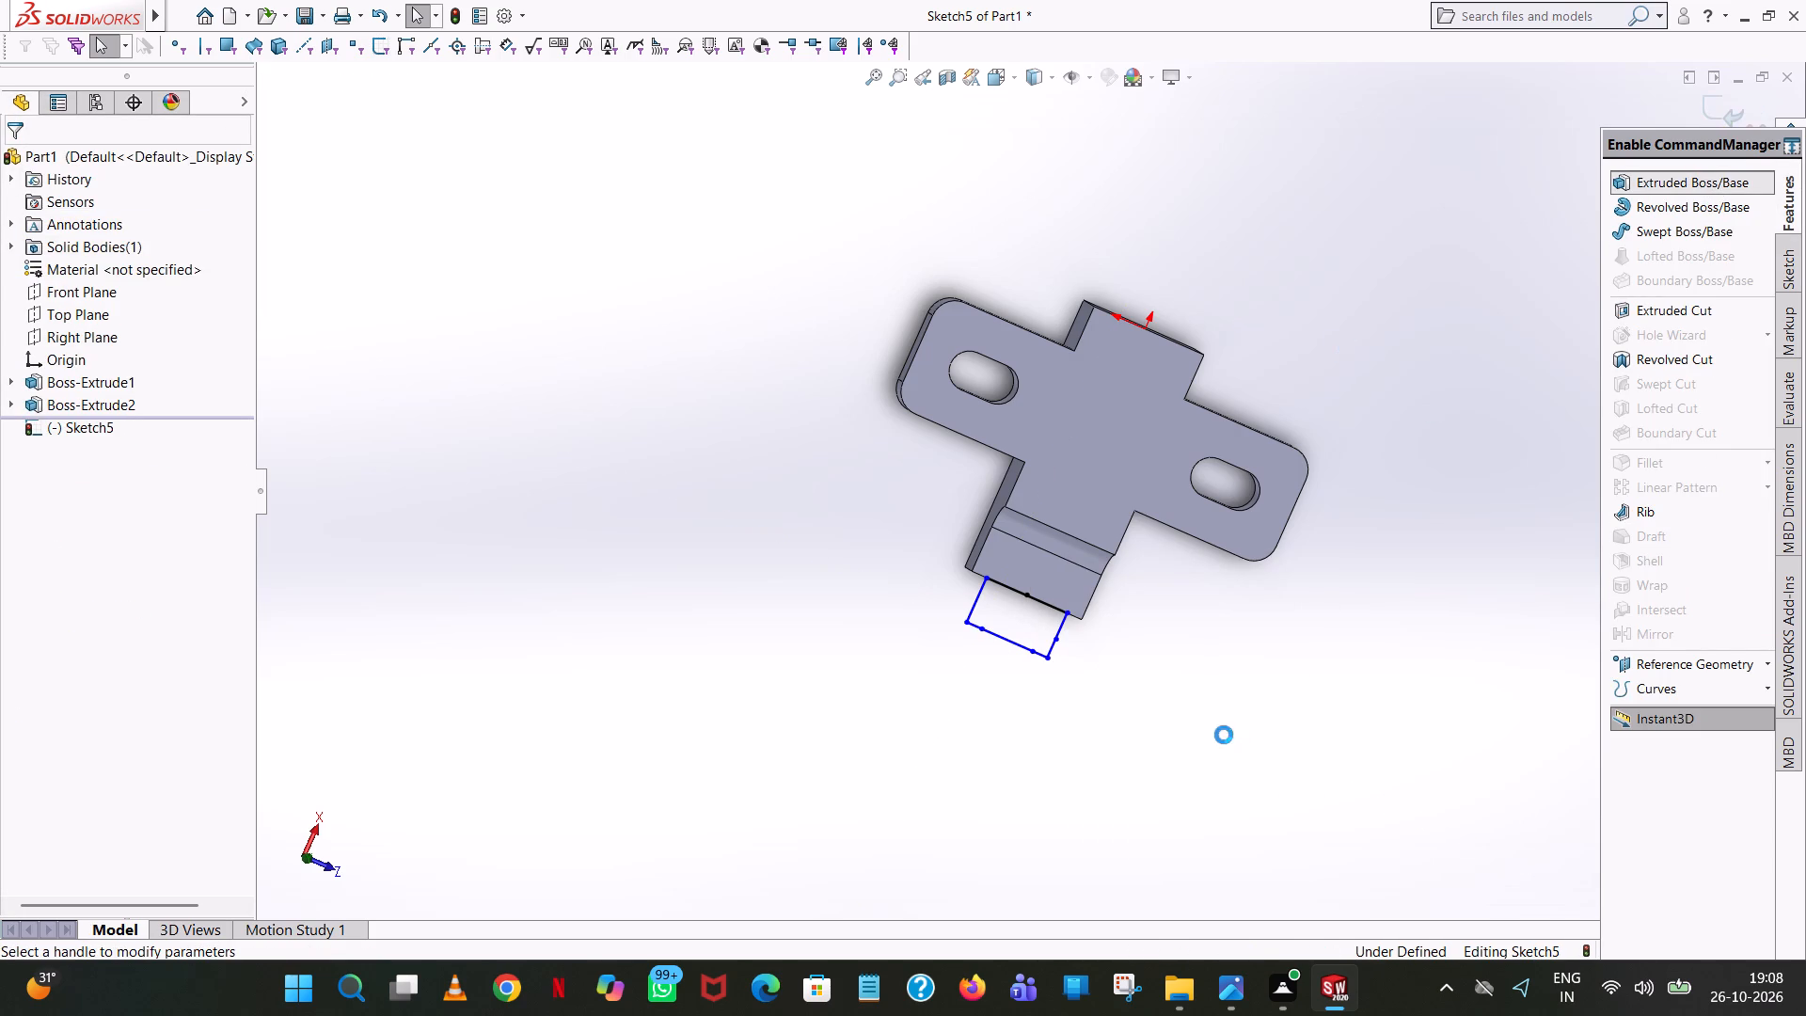
{"action": "middle_click_drag", "start_coordinate": [1222, 734], "coordinate": [1166, 498]}
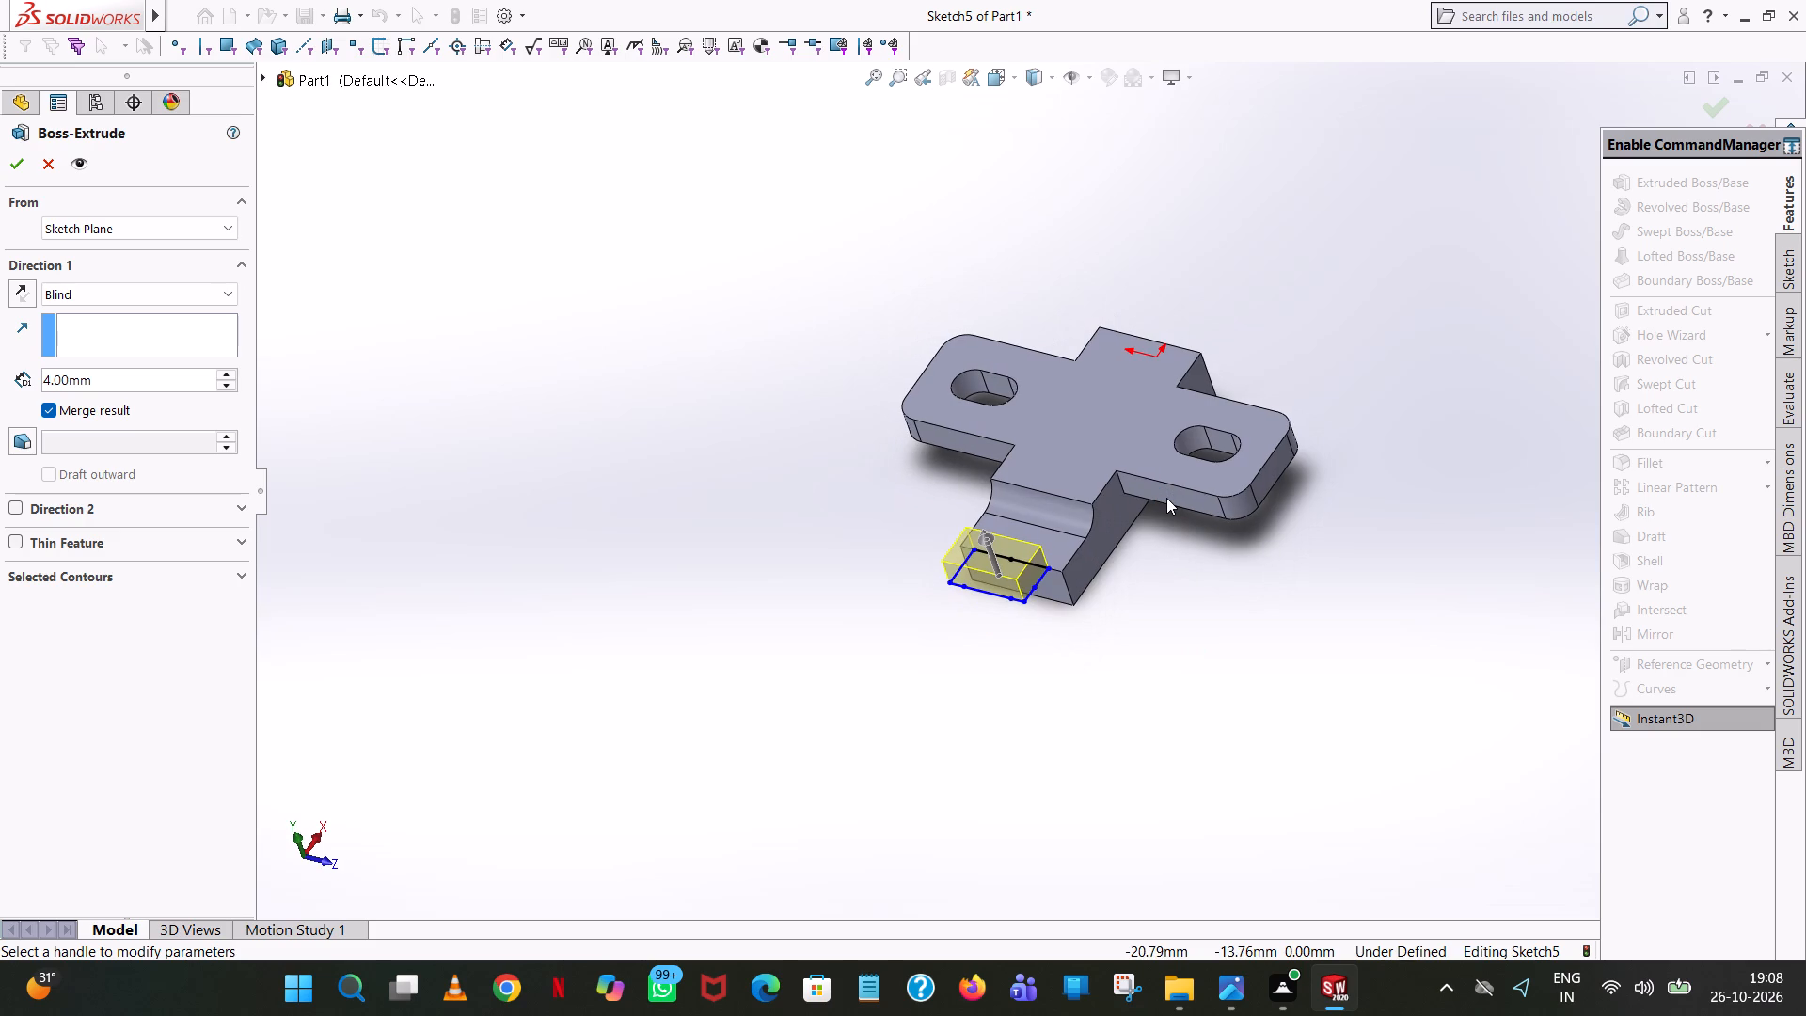
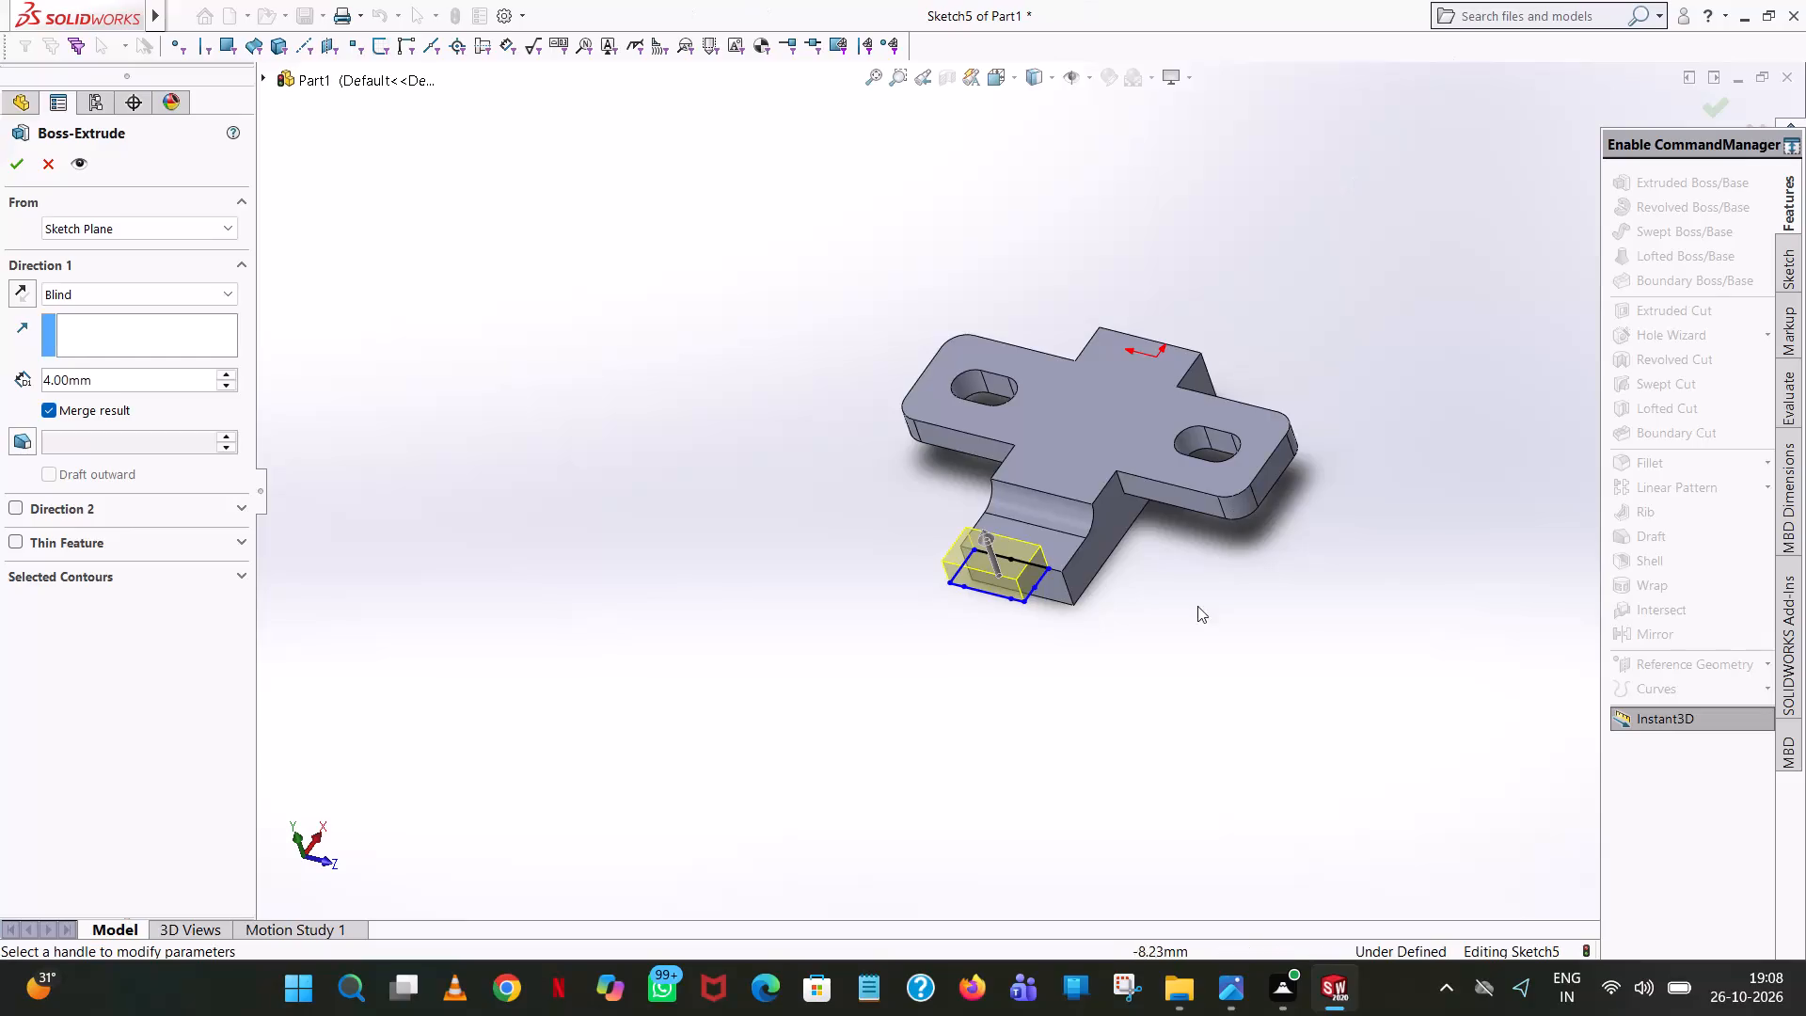
Reverse the rectangular tab's boss extrusion so it runs downward, and complete it with a blind depth of 9 mm.
{"action": "scroll", "coordinate": [1274, 614], "scroll_direction": "up", "scroll_amount": 1}
{"action": "middle_click_drag", "start_coordinate": [1289, 484], "coordinate": [1178, 376]}
{"action": "scroll", "coordinate": [1171, 383], "scroll_direction": "up", "scroll_amount": 2}
{"action": "left_click", "coordinate": [27, 301]}
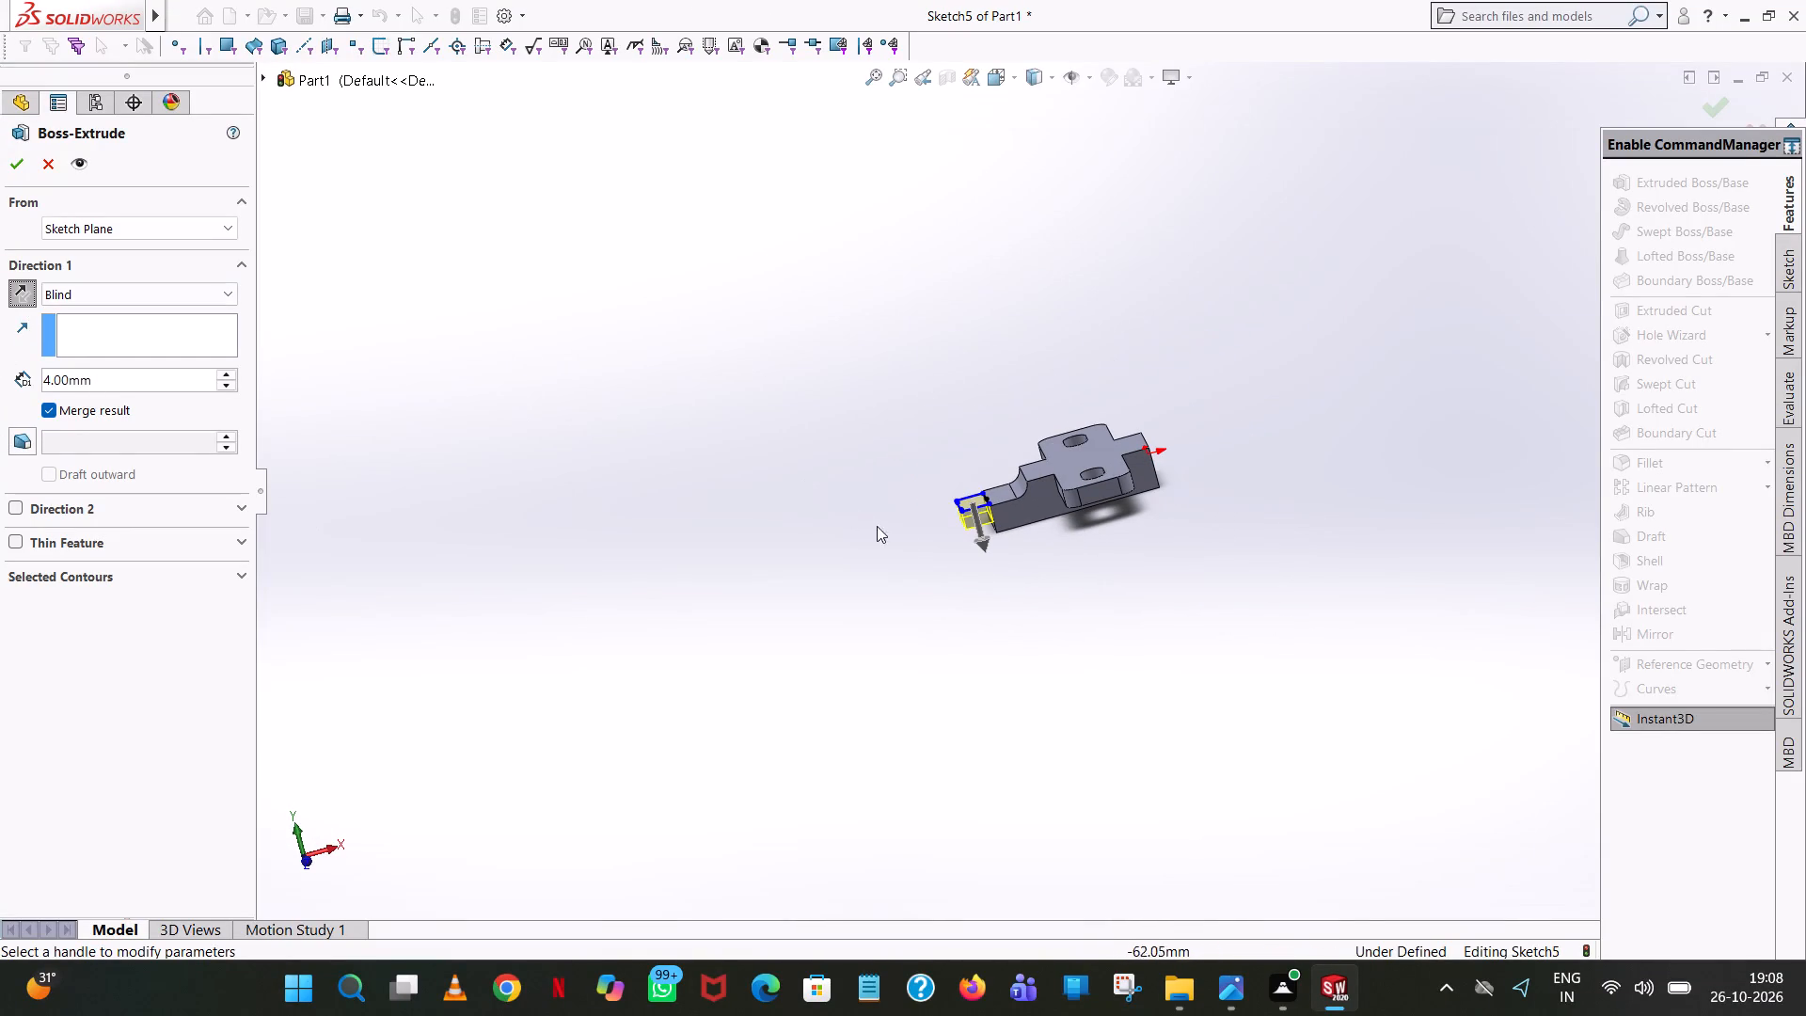
{"action": "scroll", "coordinate": [913, 535], "scroll_direction": "down", "scroll_amount": 5}
{"action": "double_click", "coordinate": [134, 374]}
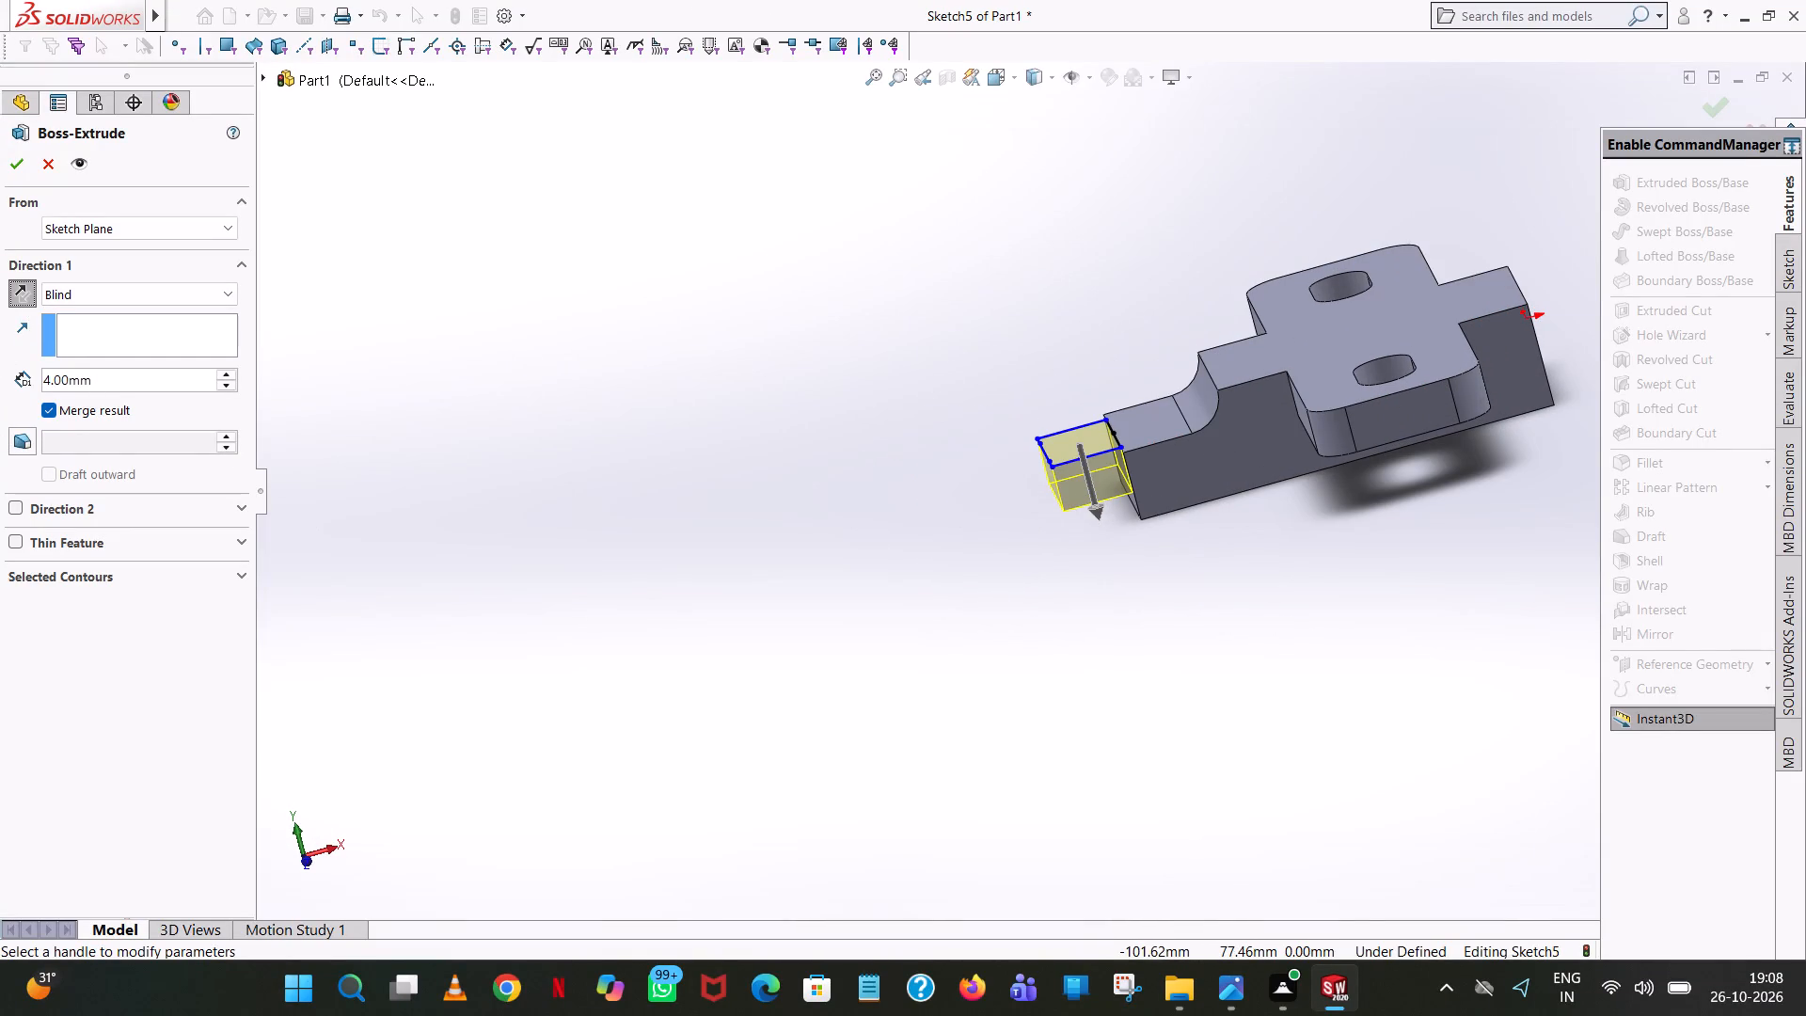
{"action": "key", "text": "9"}
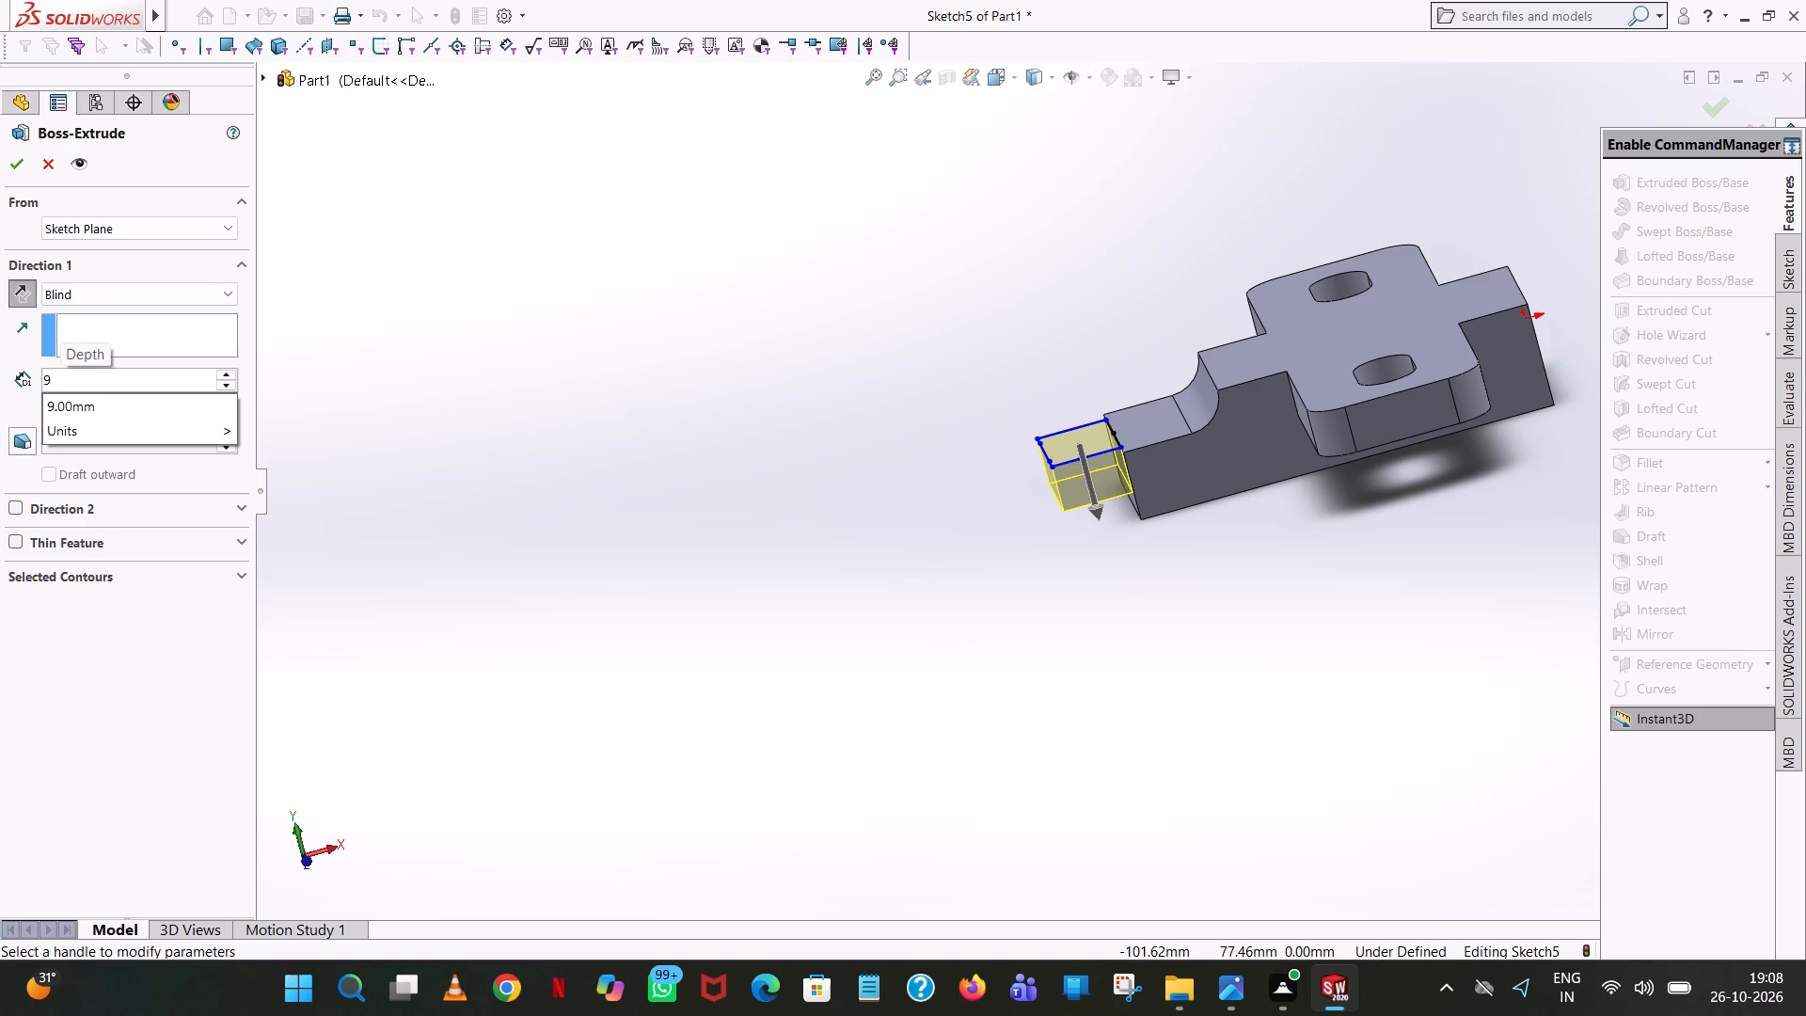
{"action": "left_click", "coordinate": [742, 286]}
{"action": "left_click", "coordinate": [15, 161]}
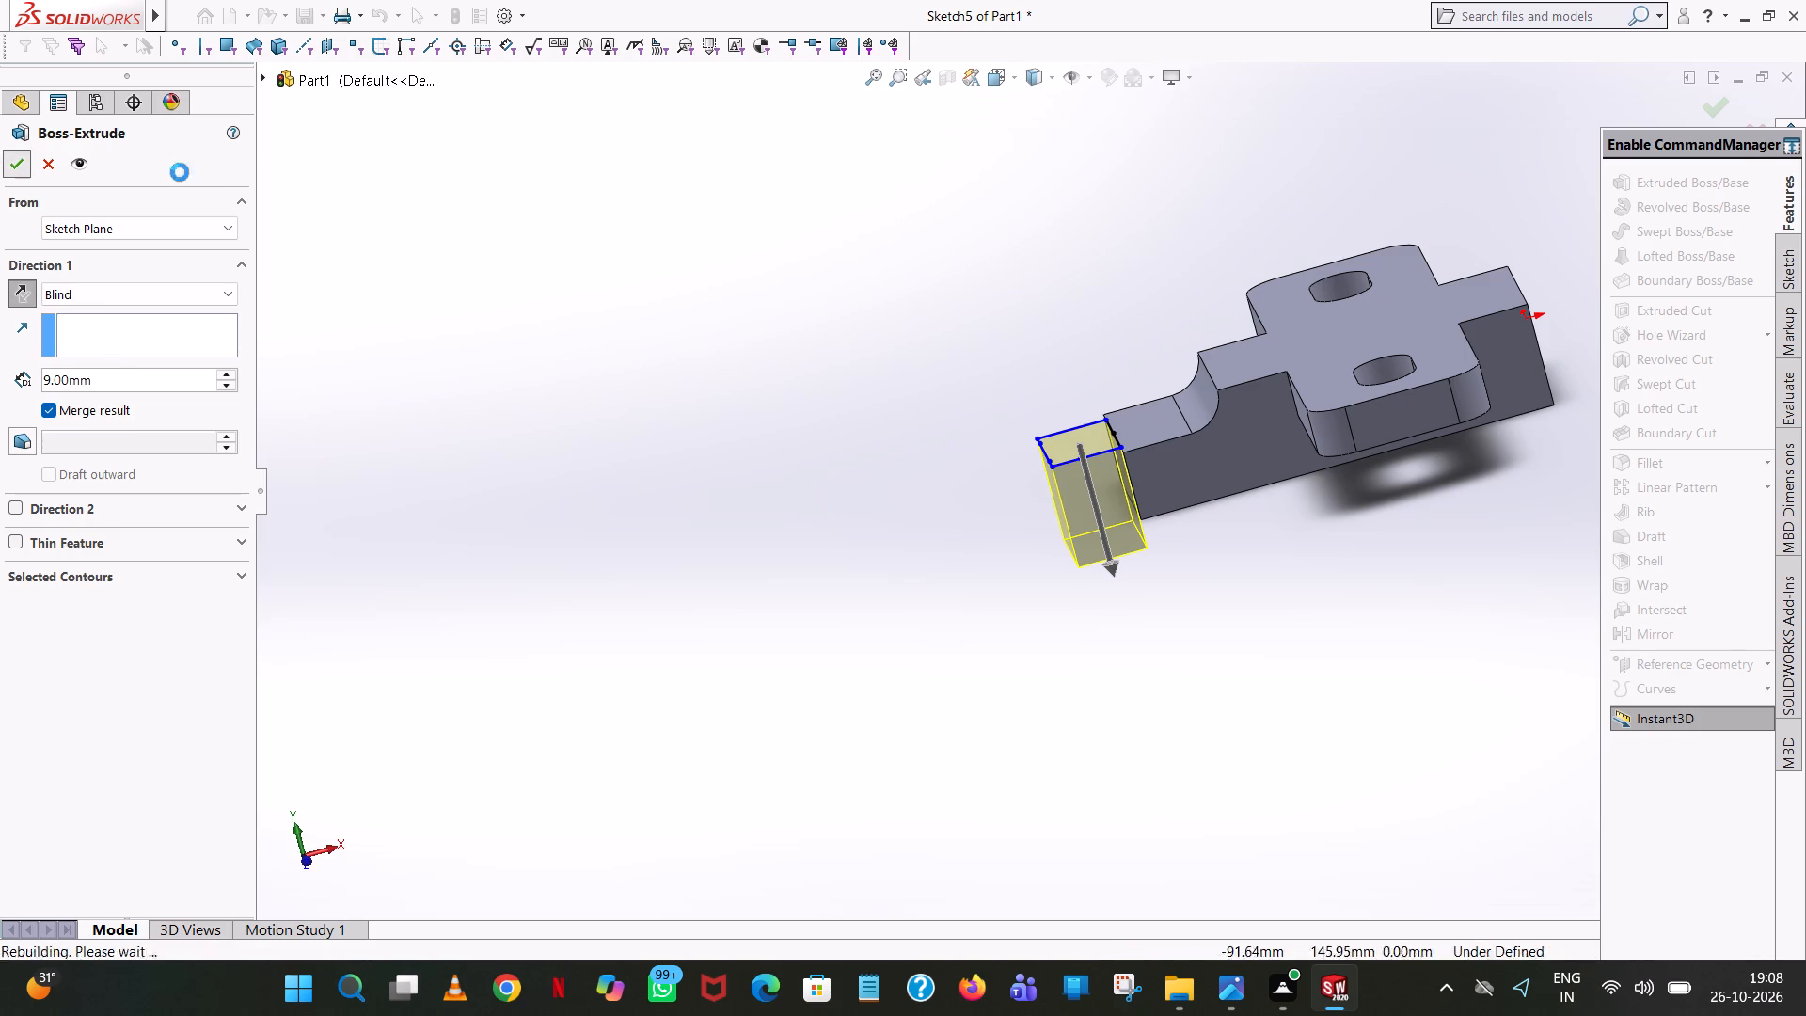
{"action": "left_click", "coordinate": [859, 168]}
Start an Extruded Cut with a new sketch on the top face of the lowered end step.
{"action": "middle_click_drag", "start_coordinate": [867, 258], "coordinate": [1038, 390]}
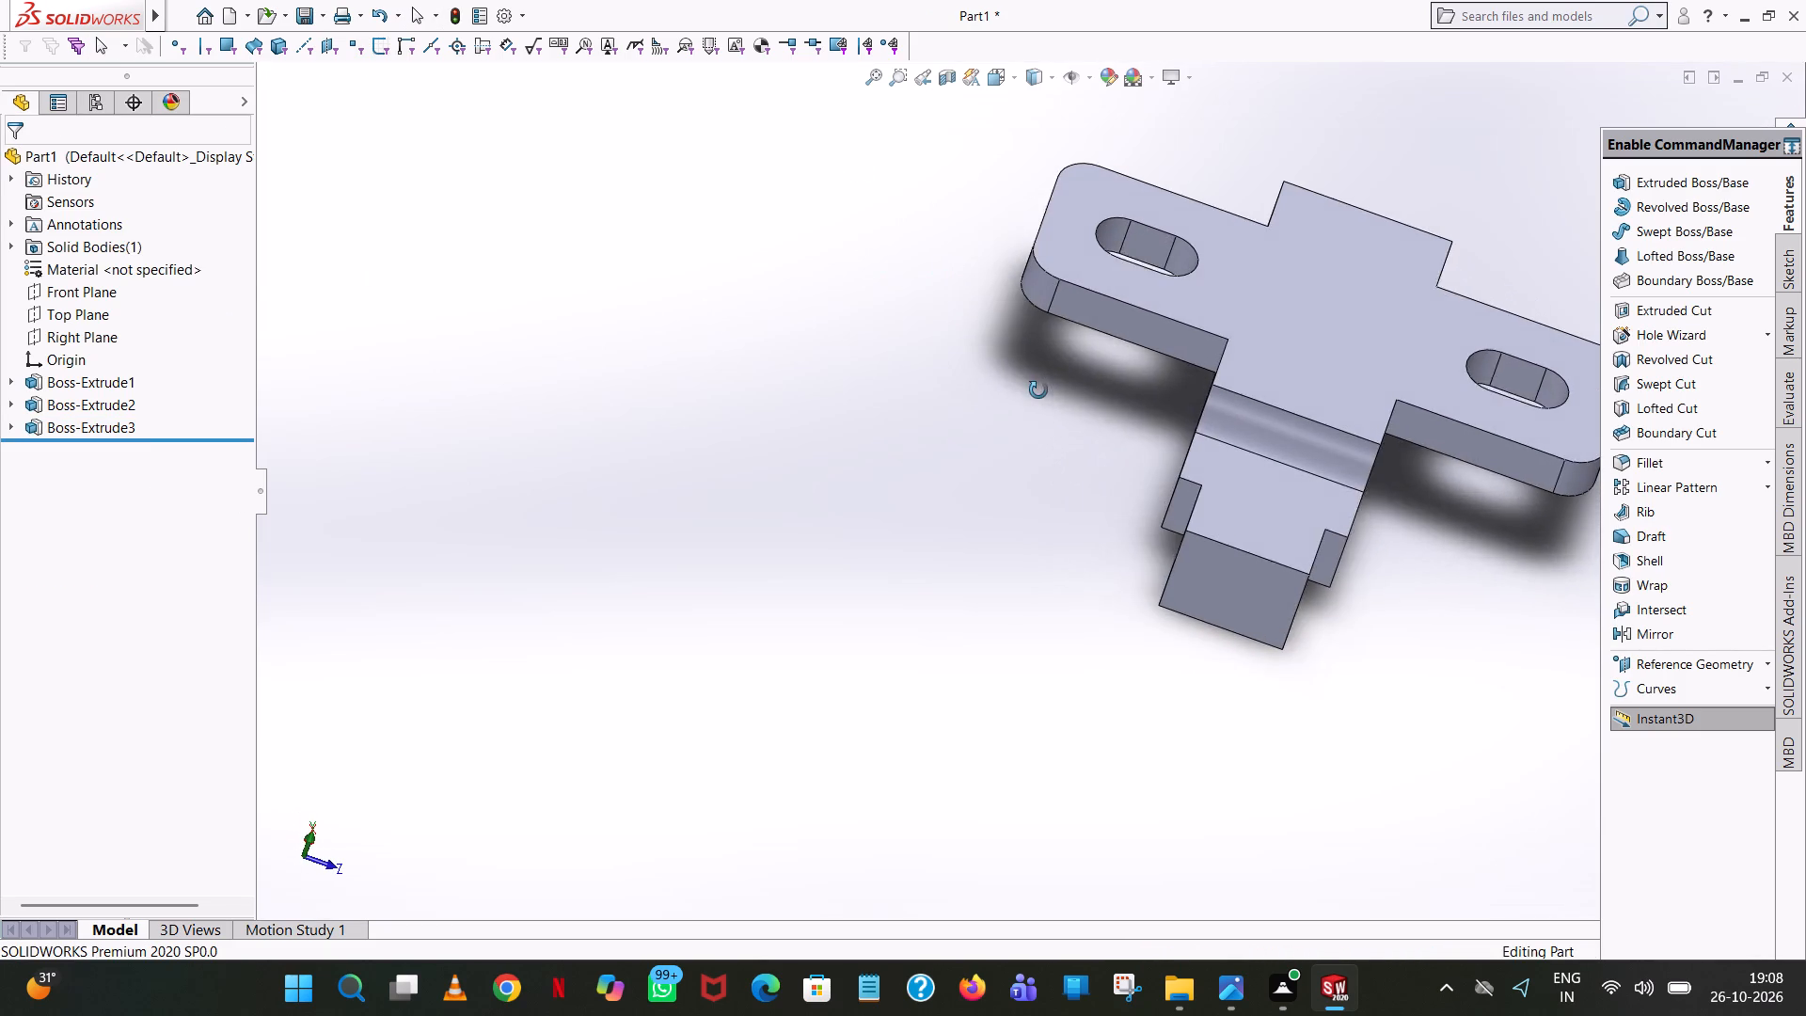
{"action": "middle_click_drag", "start_coordinate": [1038, 390], "coordinate": [1023, 437]}
{"action": "scroll", "coordinate": [1023, 437], "scroll_direction": "up", "scroll_amount": 1}
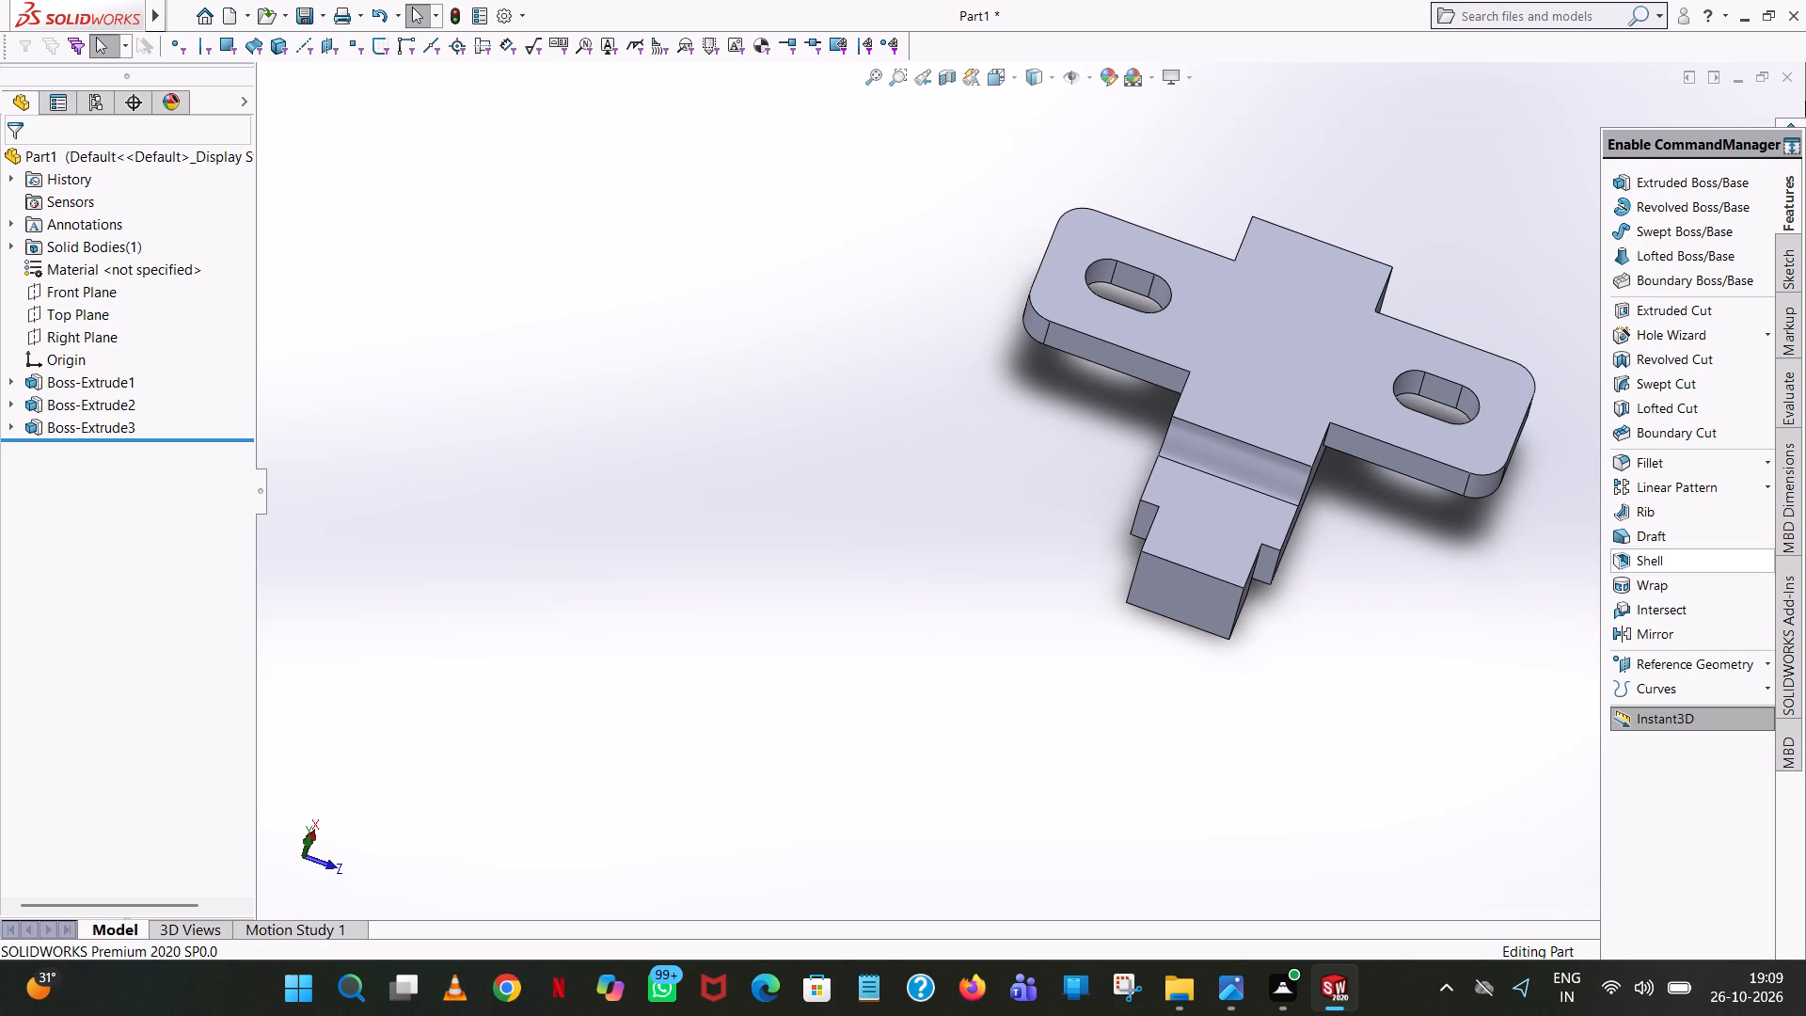
{"action": "left_click", "coordinate": [1703, 321]}
{"action": "left_click", "coordinate": [1231, 512]}
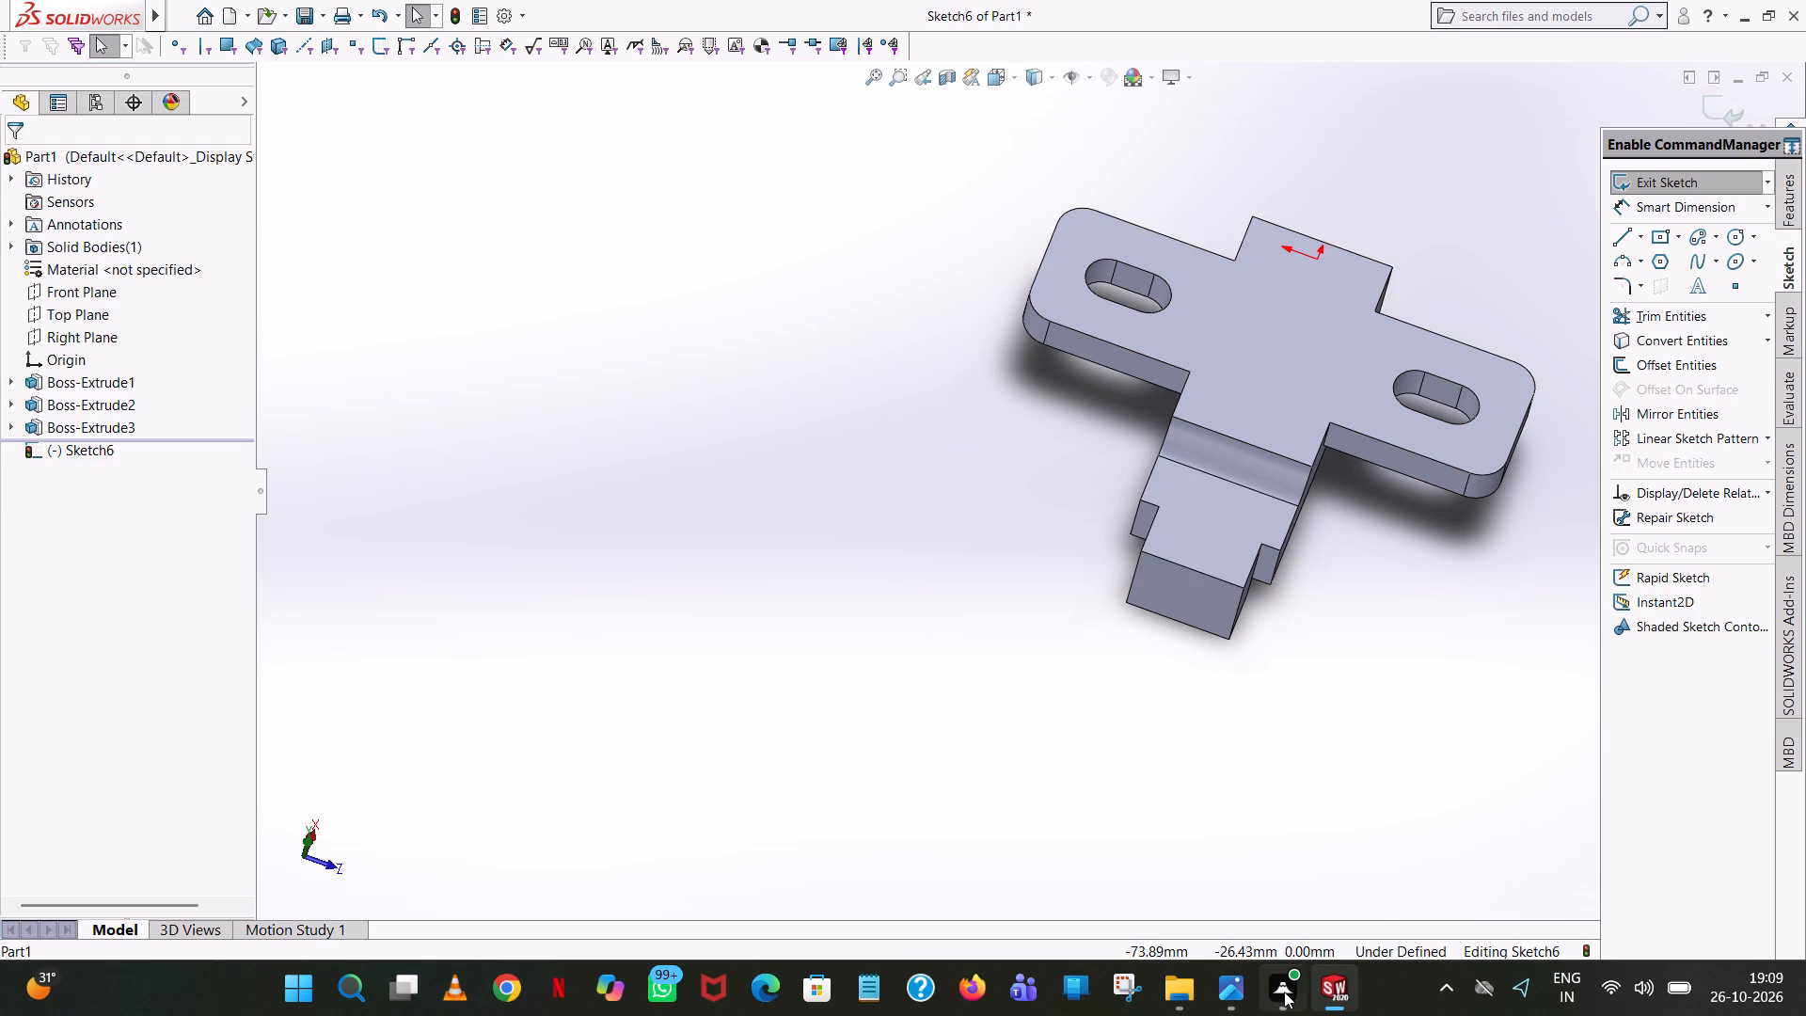
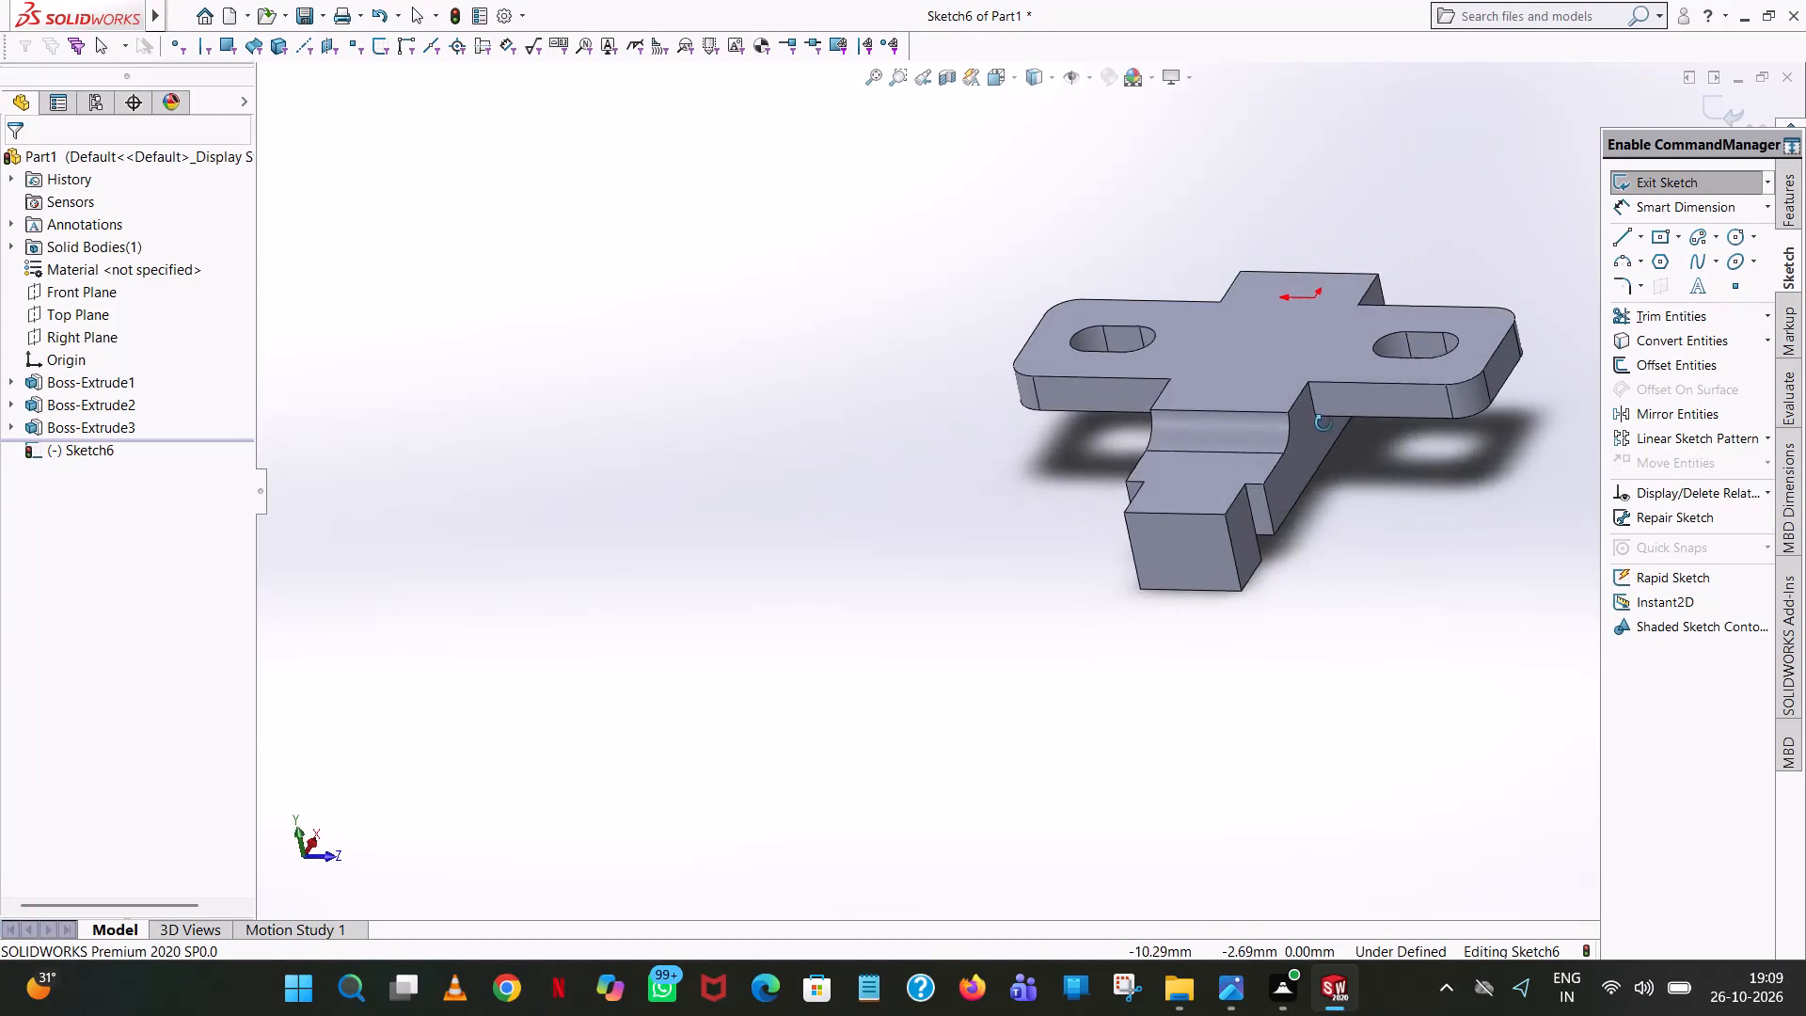
Sketch a 2.5 mm horizontal line inward from the middle of the end step's outer edge.
{"action": "scroll", "coordinate": [1354, 522], "scroll_direction": "up", "scroll_amount": 1}
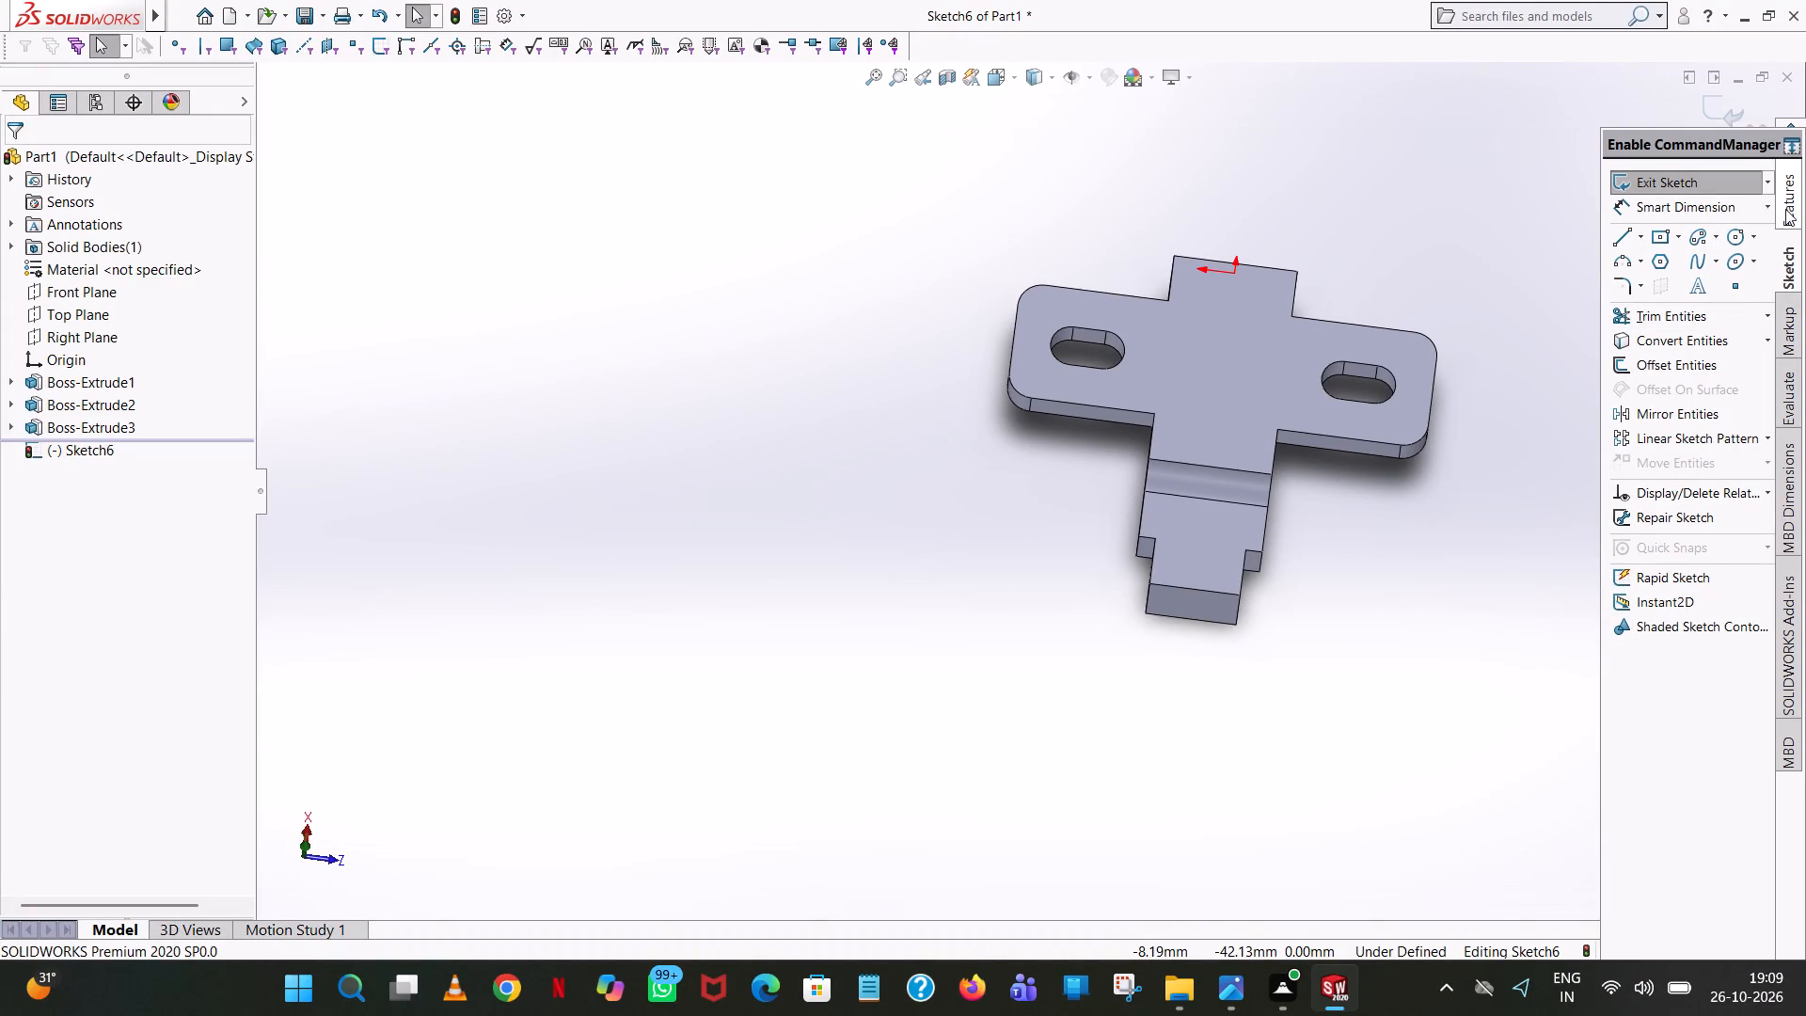
{"action": "left_click", "coordinate": [1785, 209]}
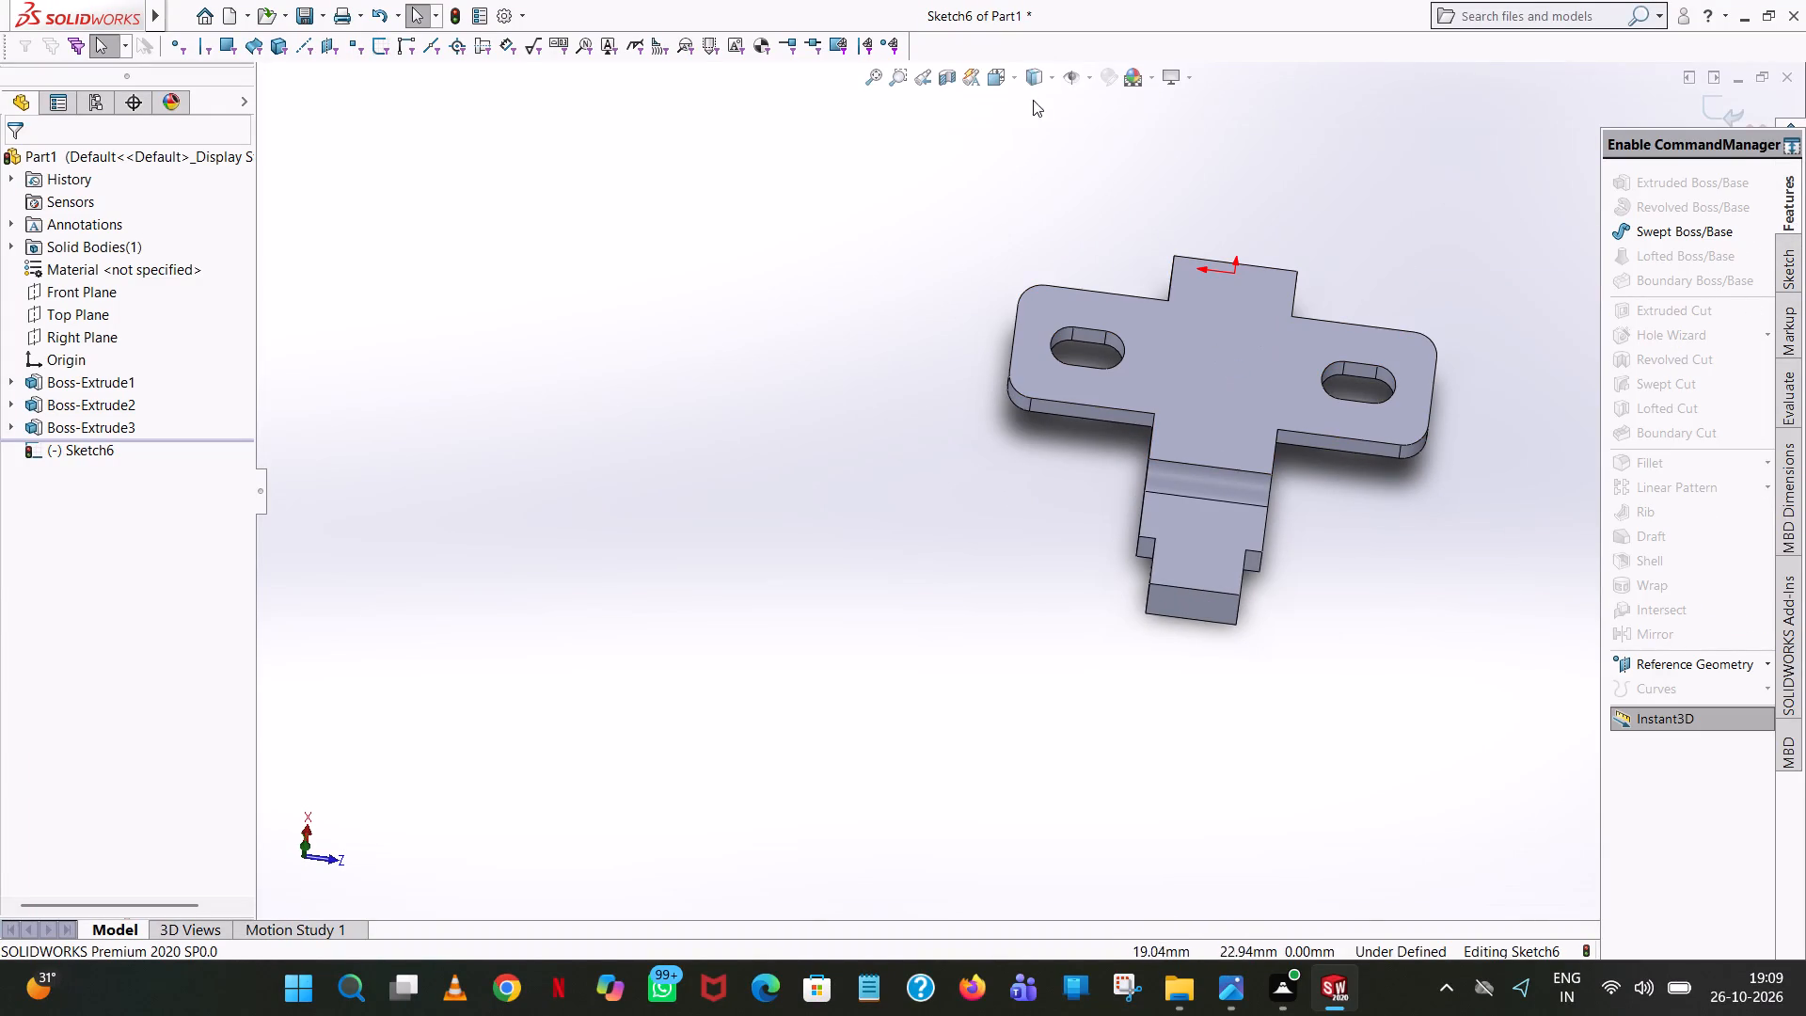
{"action": "left_click", "coordinate": [1006, 81]}
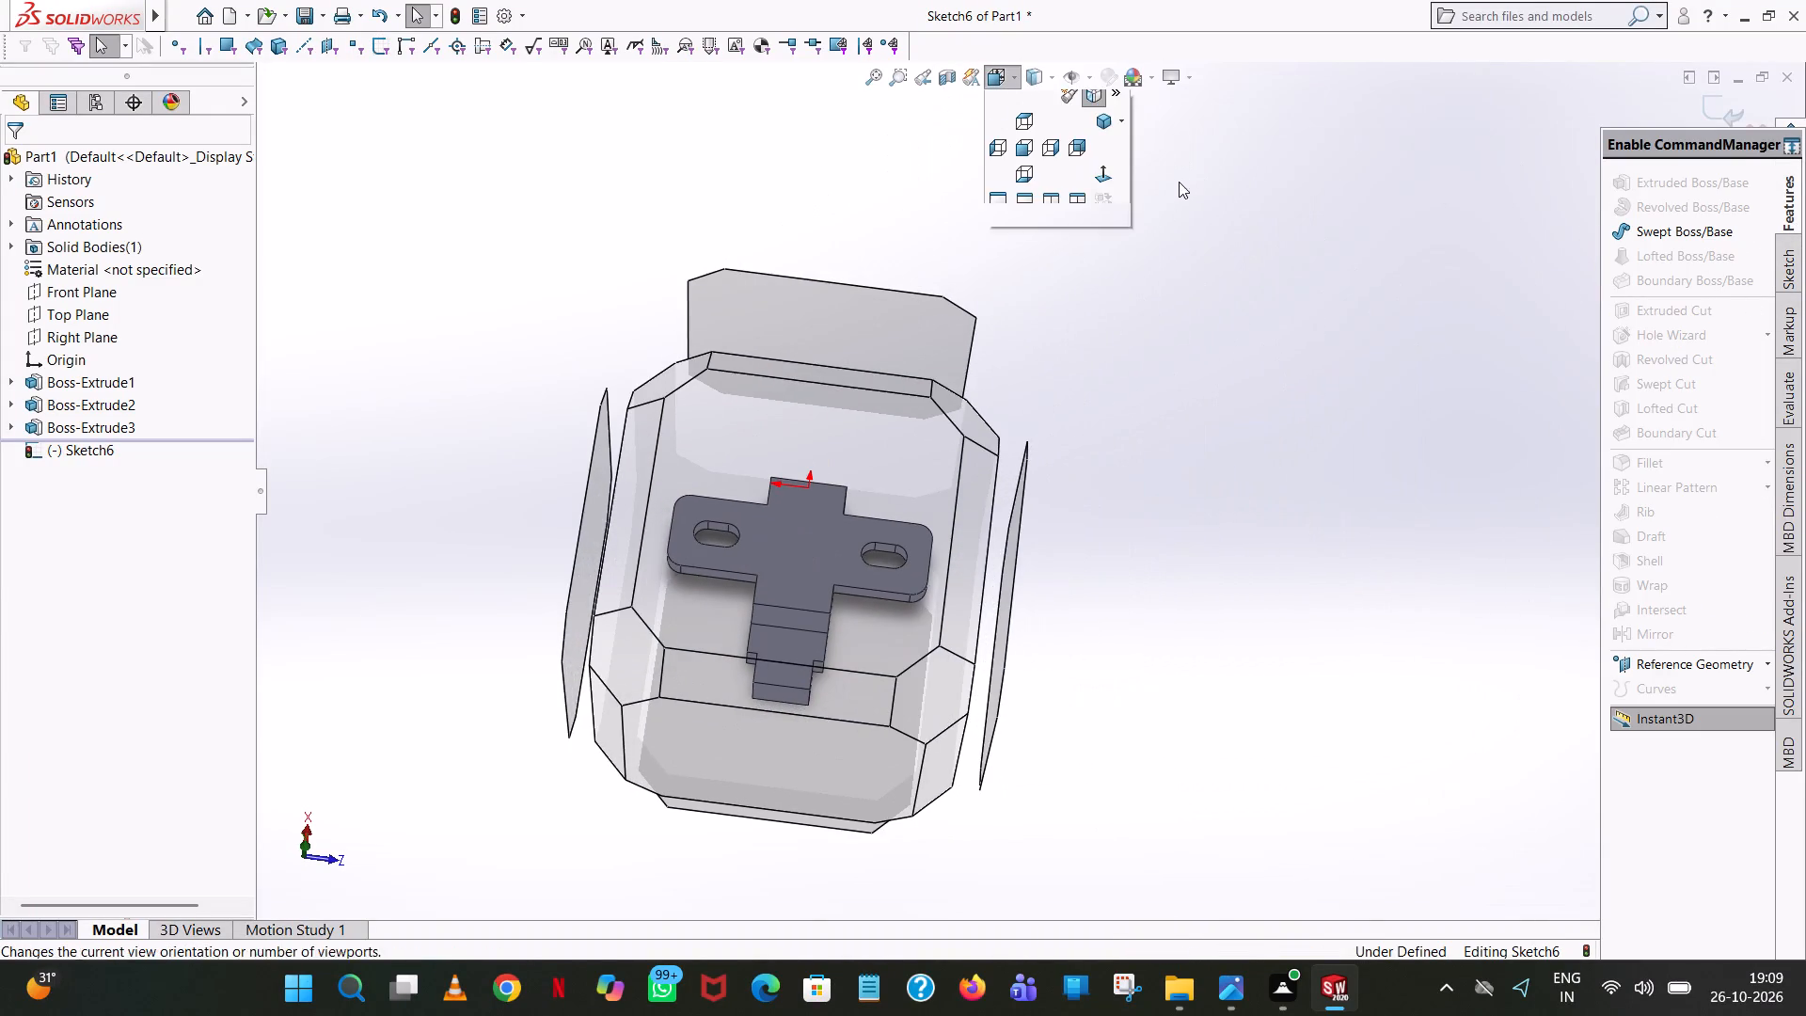
{"action": "left_click", "coordinate": [1109, 189]}
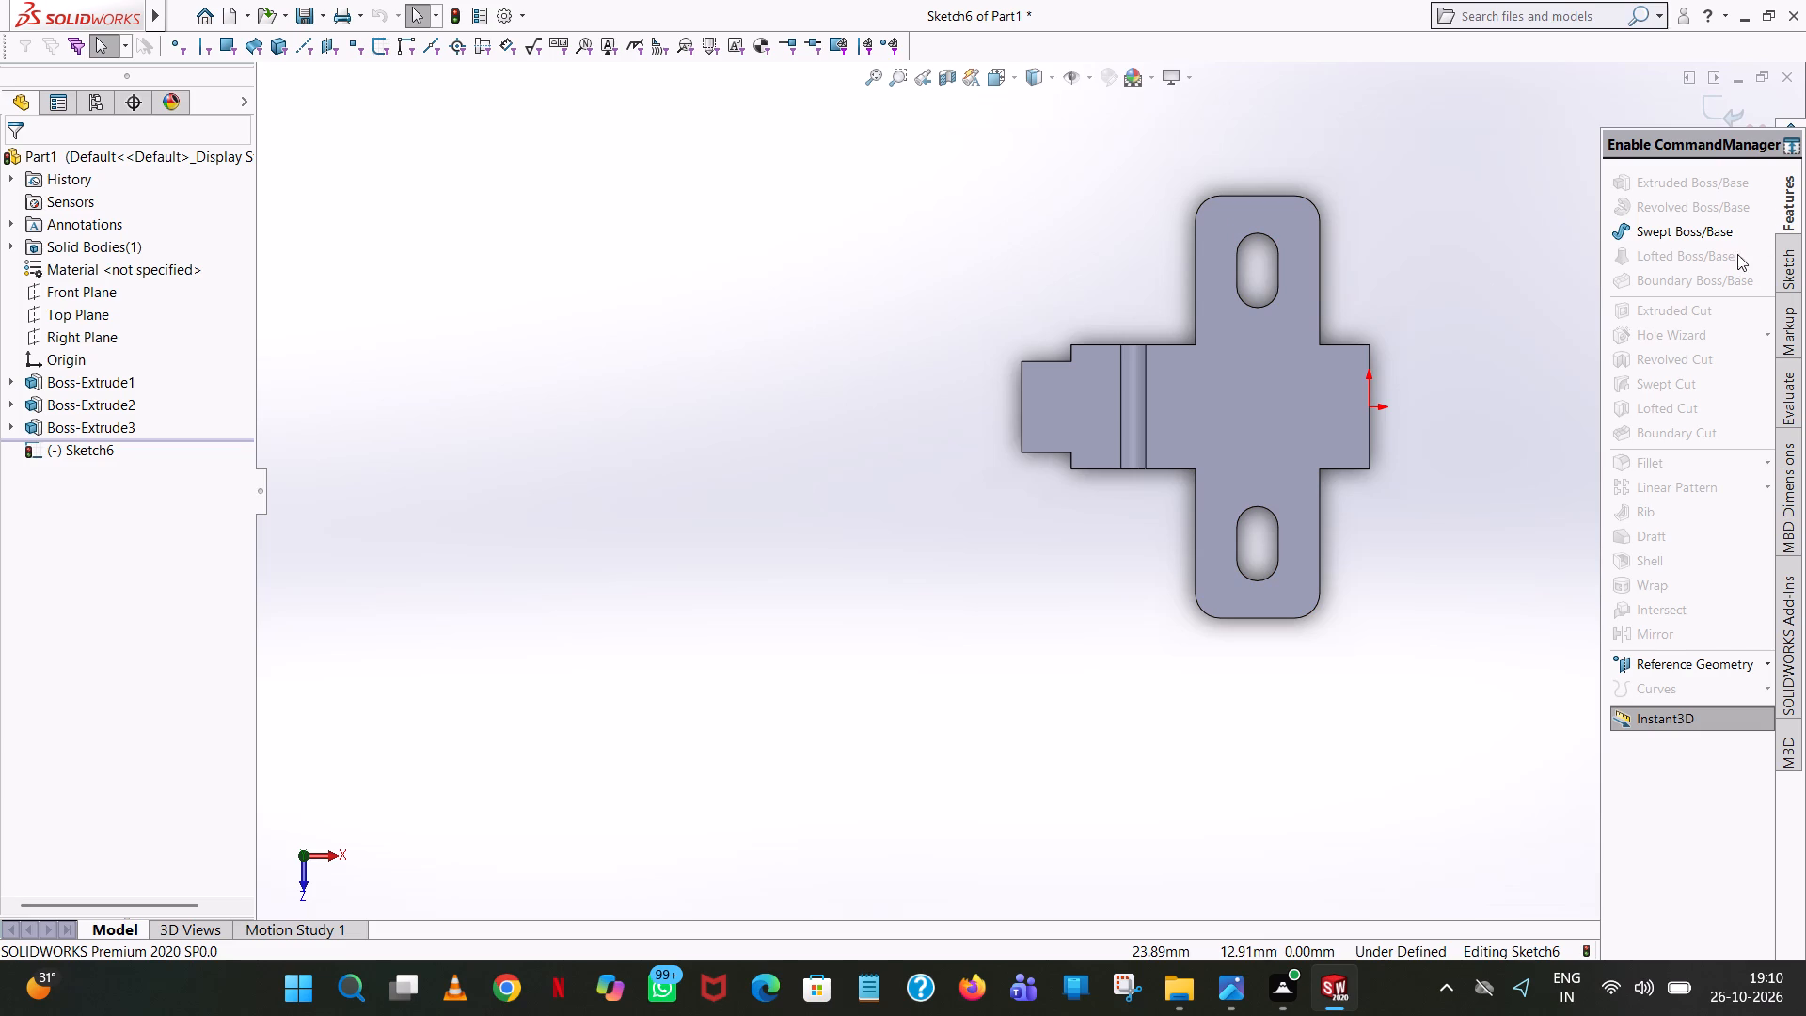
{"action": "left_click", "coordinate": [1779, 262]}
{"action": "left_click", "coordinate": [1739, 232]}
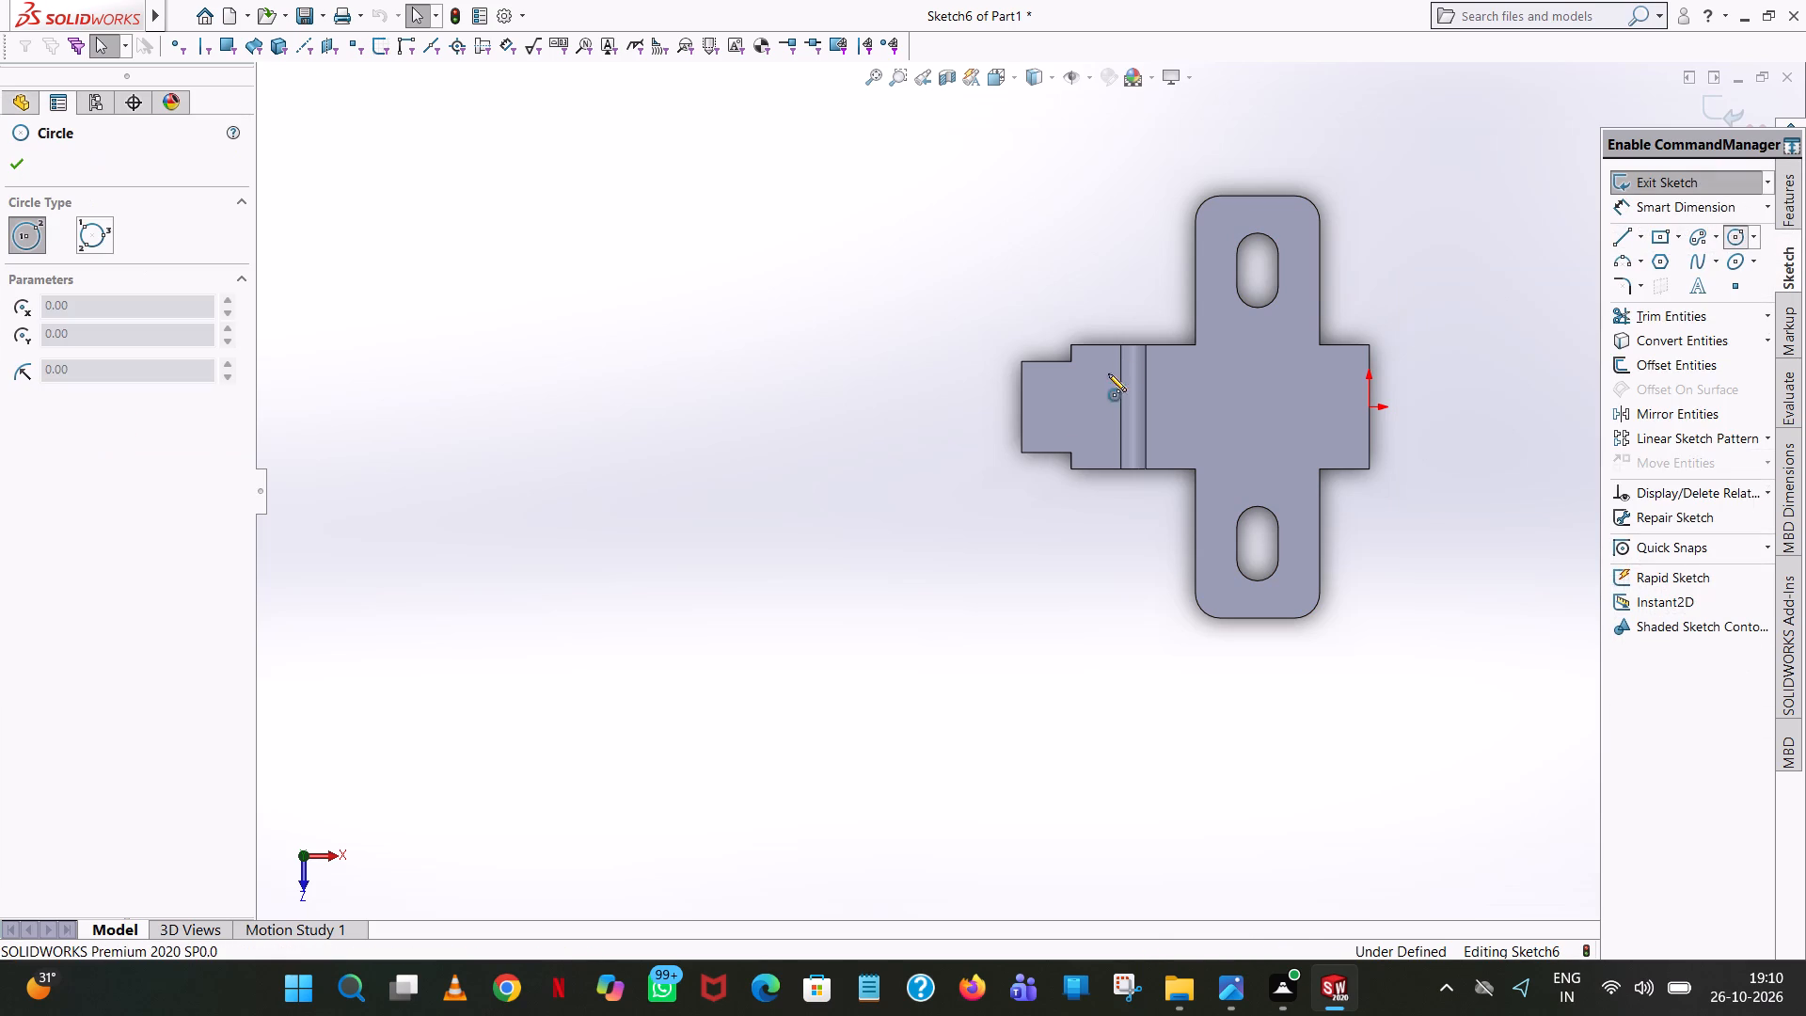
{"action": "scroll", "coordinate": [1023, 406], "scroll_direction": "down", "scroll_amount": 7}
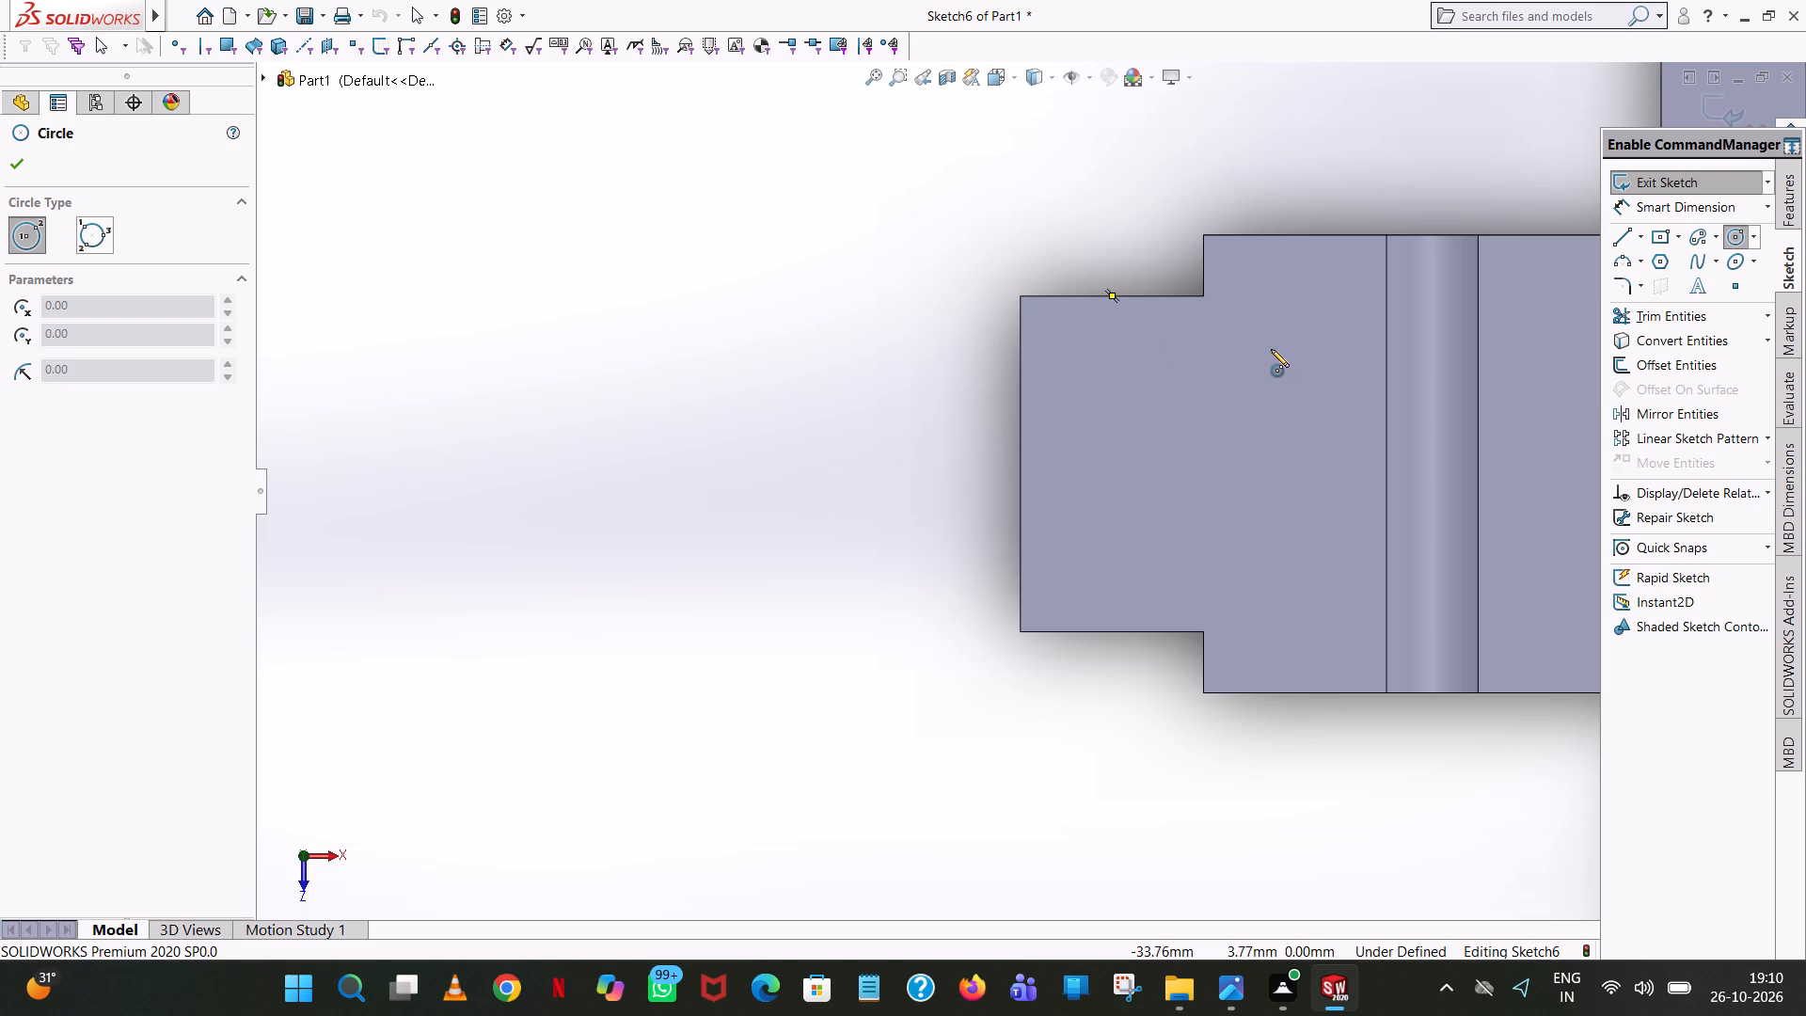
{"action": "left_click", "coordinate": [1626, 233]}
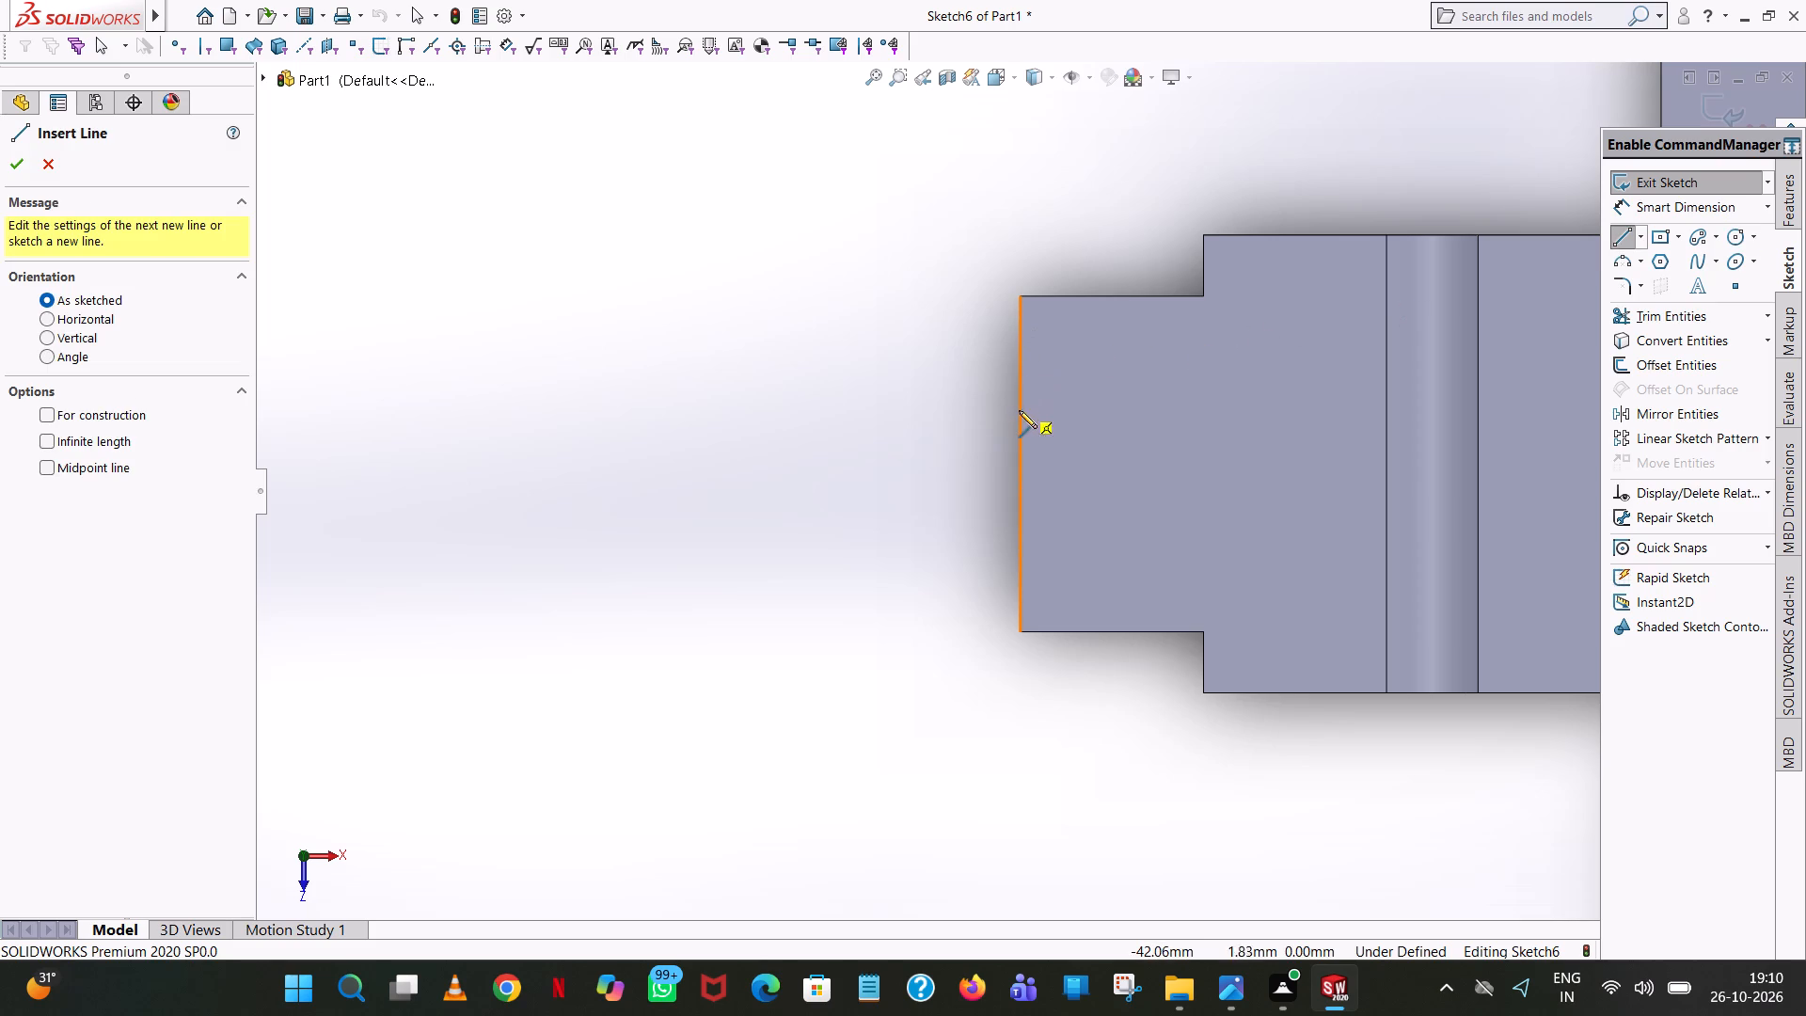
{"action": "left_click", "coordinate": [1021, 467]}
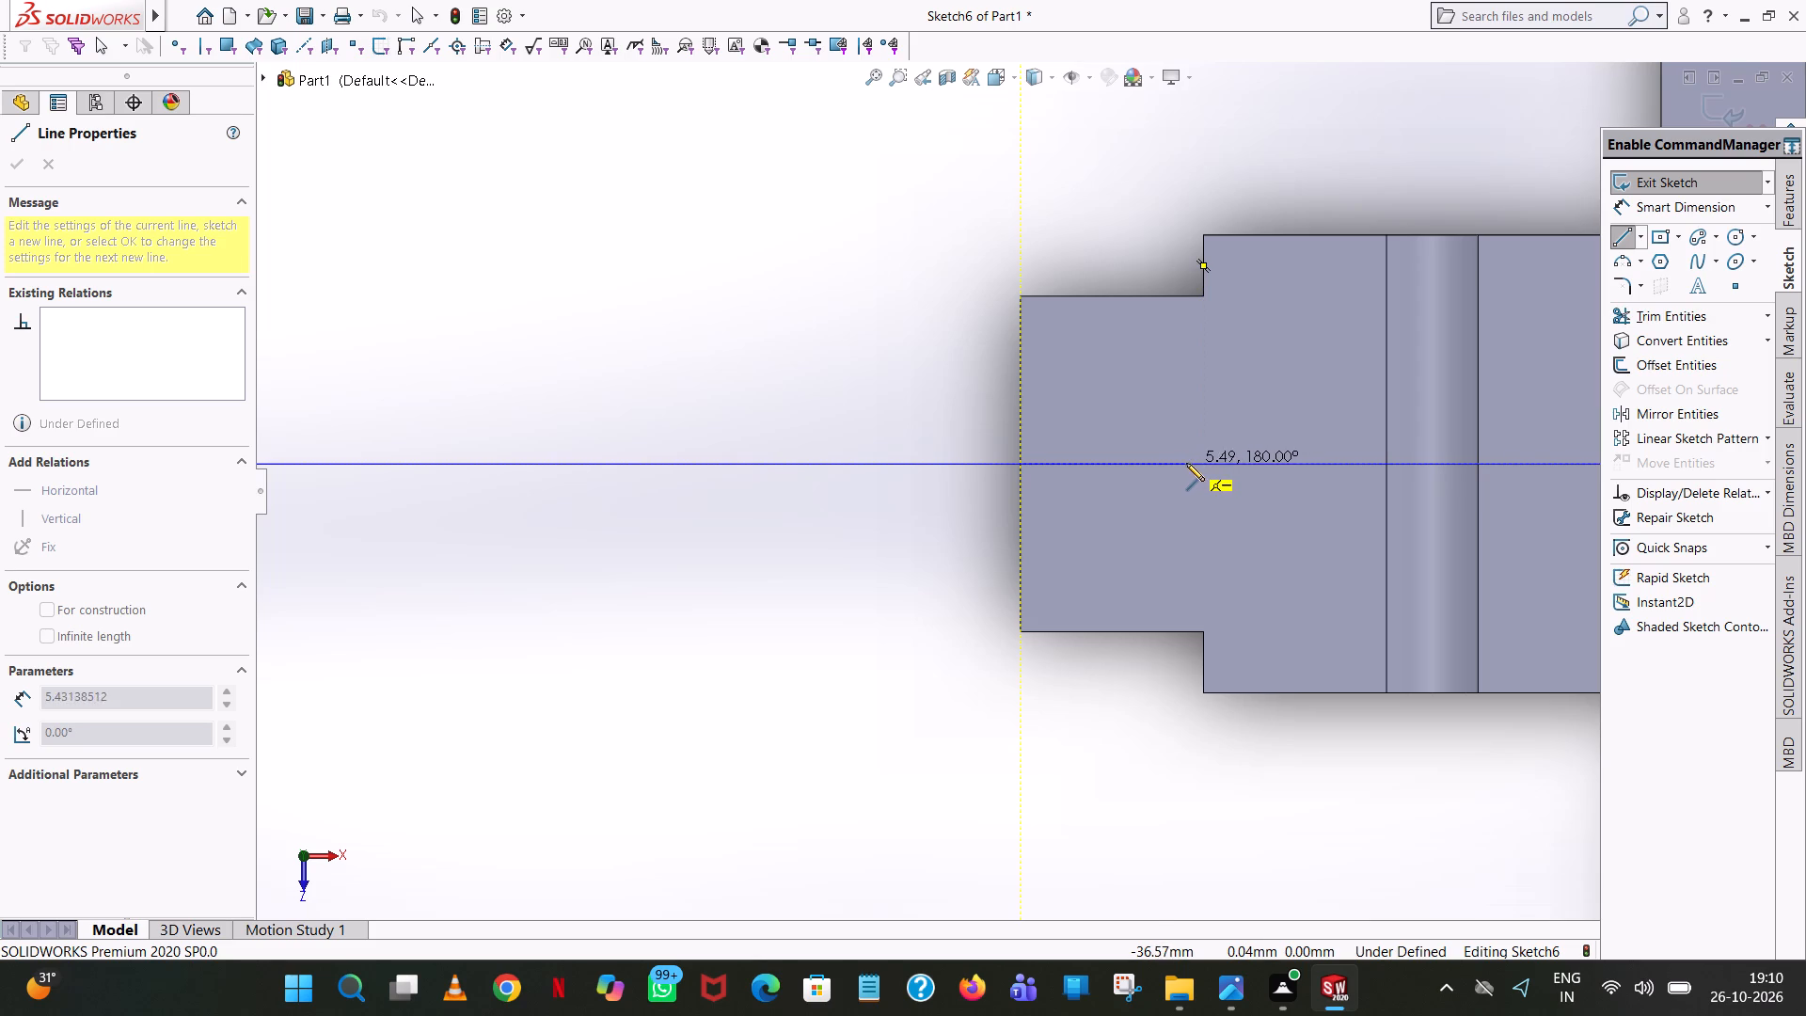
{"action": "left_click", "coordinate": [1128, 464]}
{"action": "type", "text": "2.5"}
{"action": "key", "text": "Return"}
{"action": "right_click", "coordinate": [1128, 464]}
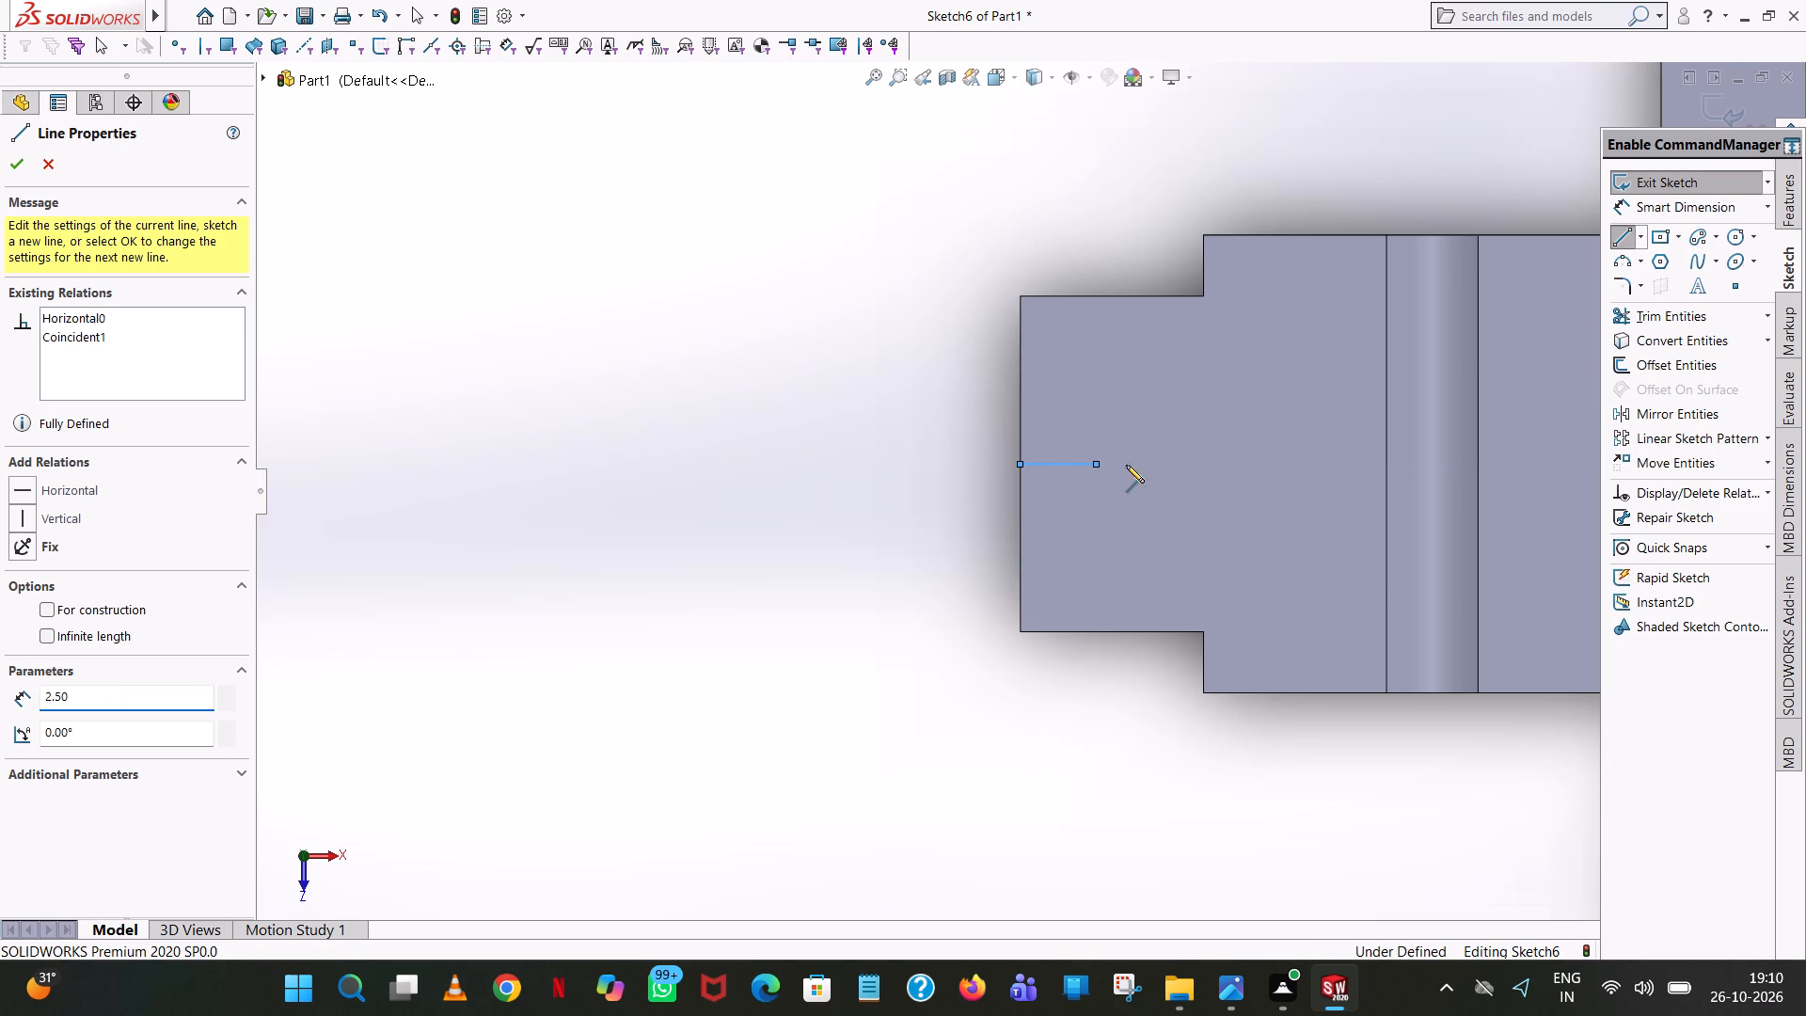
{"action": "left_click", "coordinate": [1177, 483]}
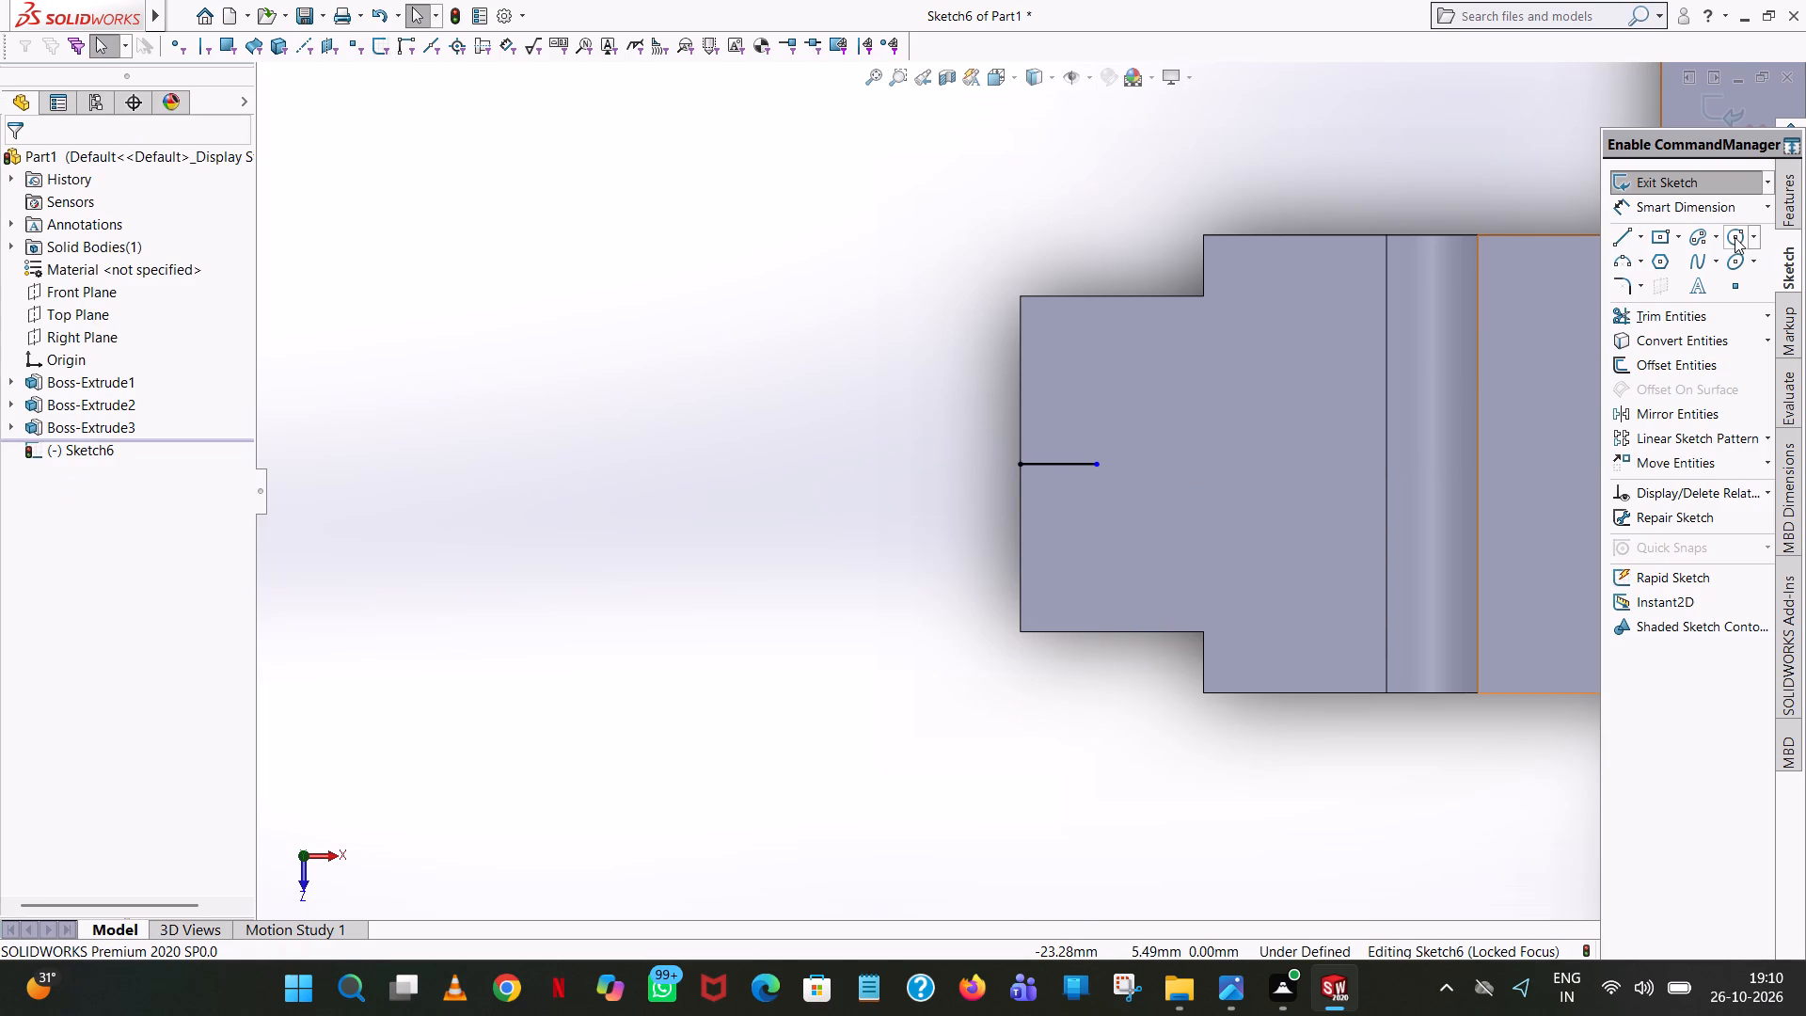
Draw a circle of radius 3.5 mm centred on the inner endpoint of the 2.5 mm line.
{"action": "left_click", "coordinate": [1734, 236]}
{"action": "left_click", "coordinate": [1098, 462]}
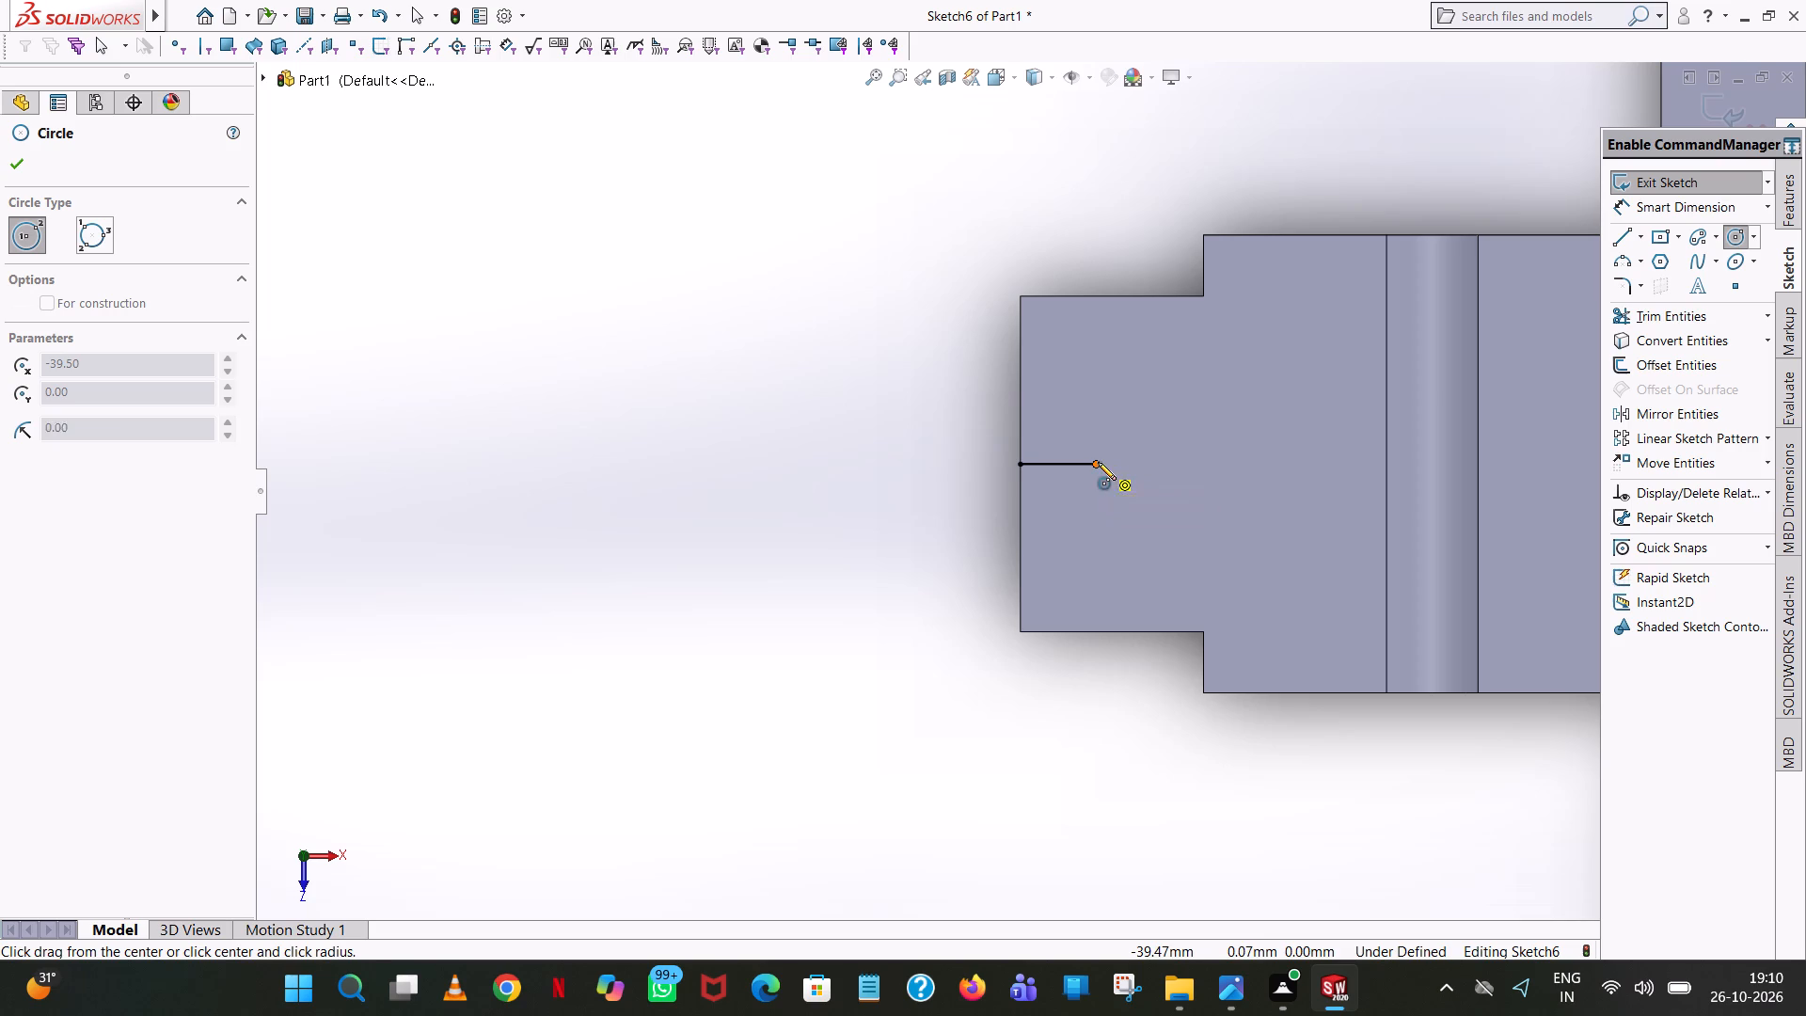
{"action": "left_click", "coordinate": [1213, 435]}
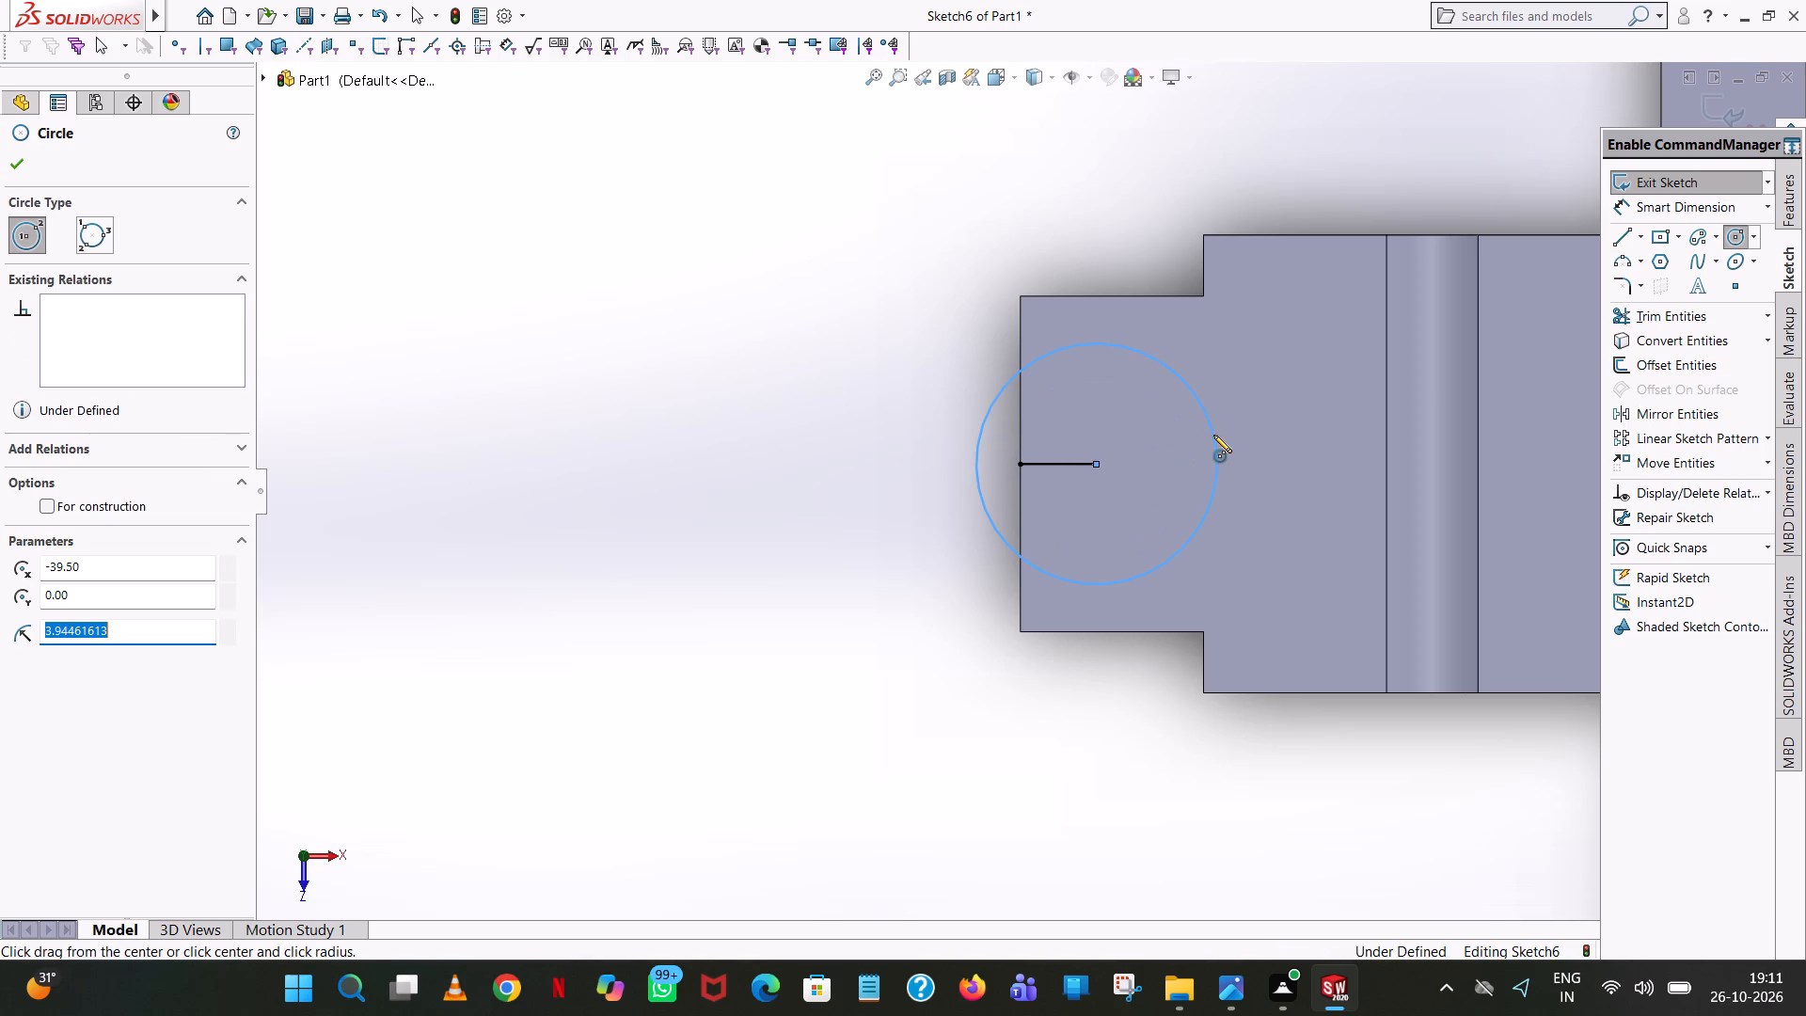
{"action": "type", "text": "3.5"}
{"action": "key", "text": "Return"}
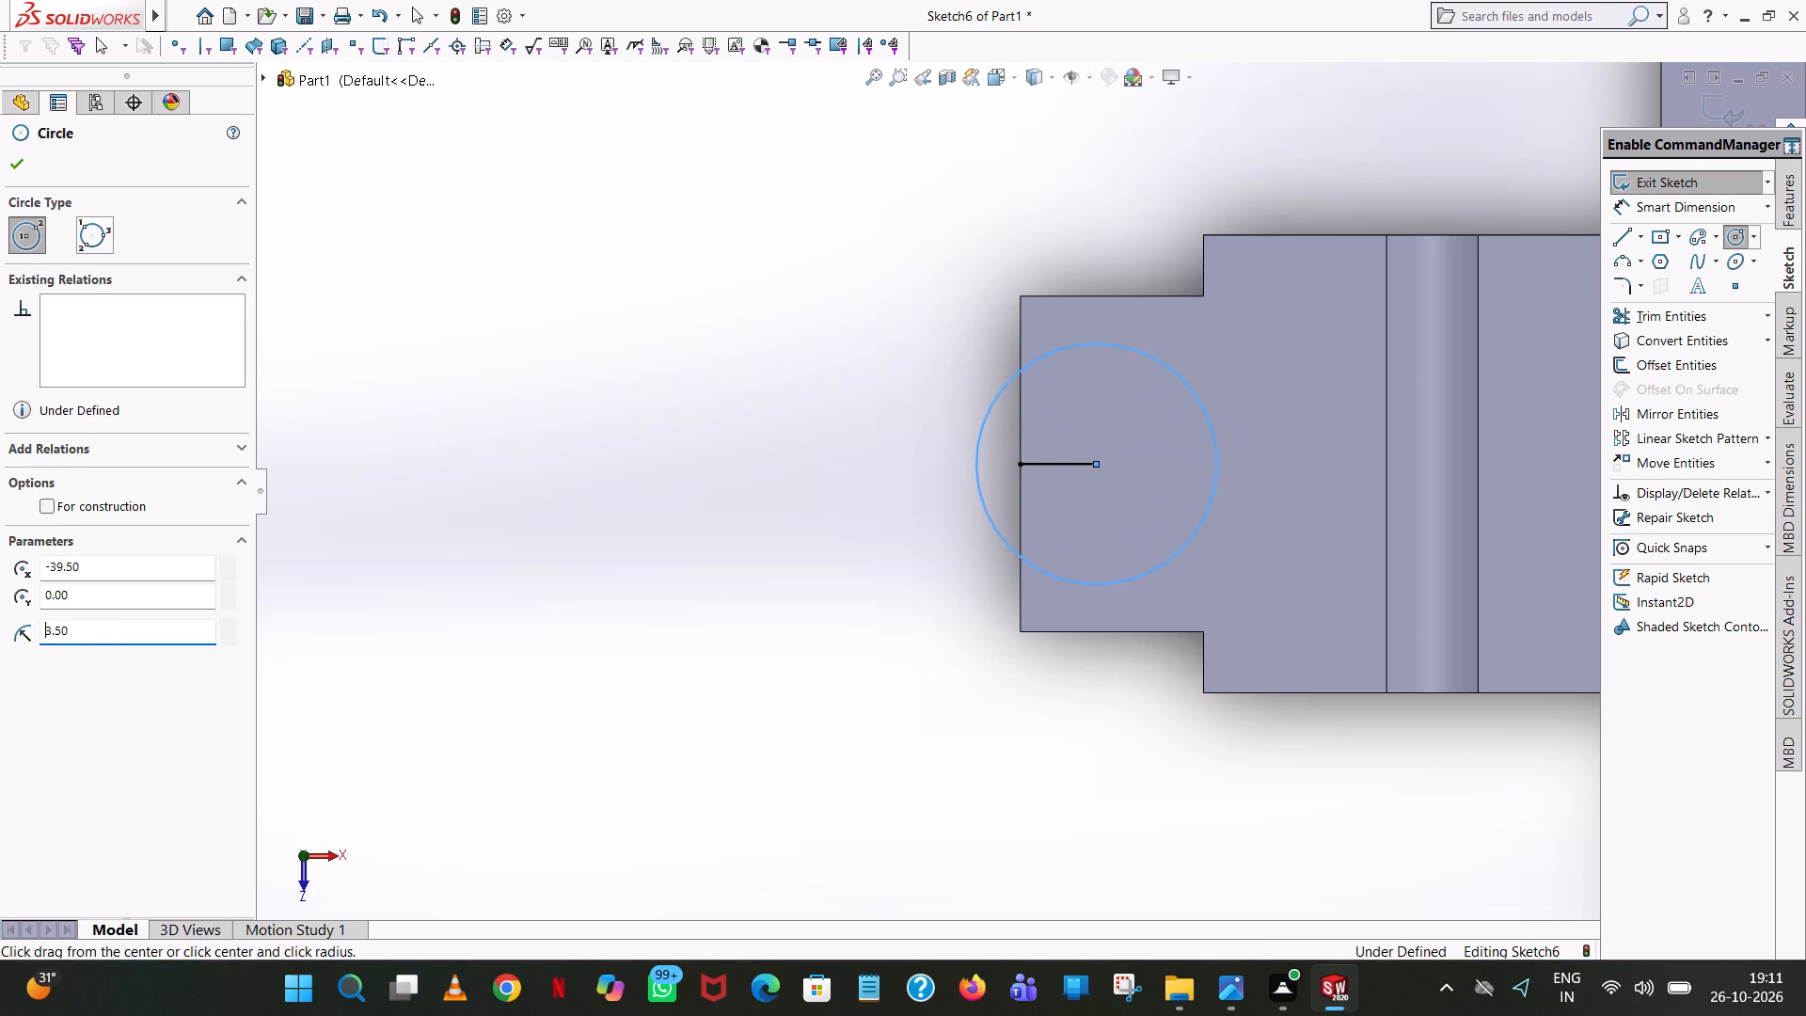
Add two horizontal tangent lines from the circle's upper and lower quadrant points to the step's outer end edge.
{"action": "left_click", "coordinate": [1623, 230]}
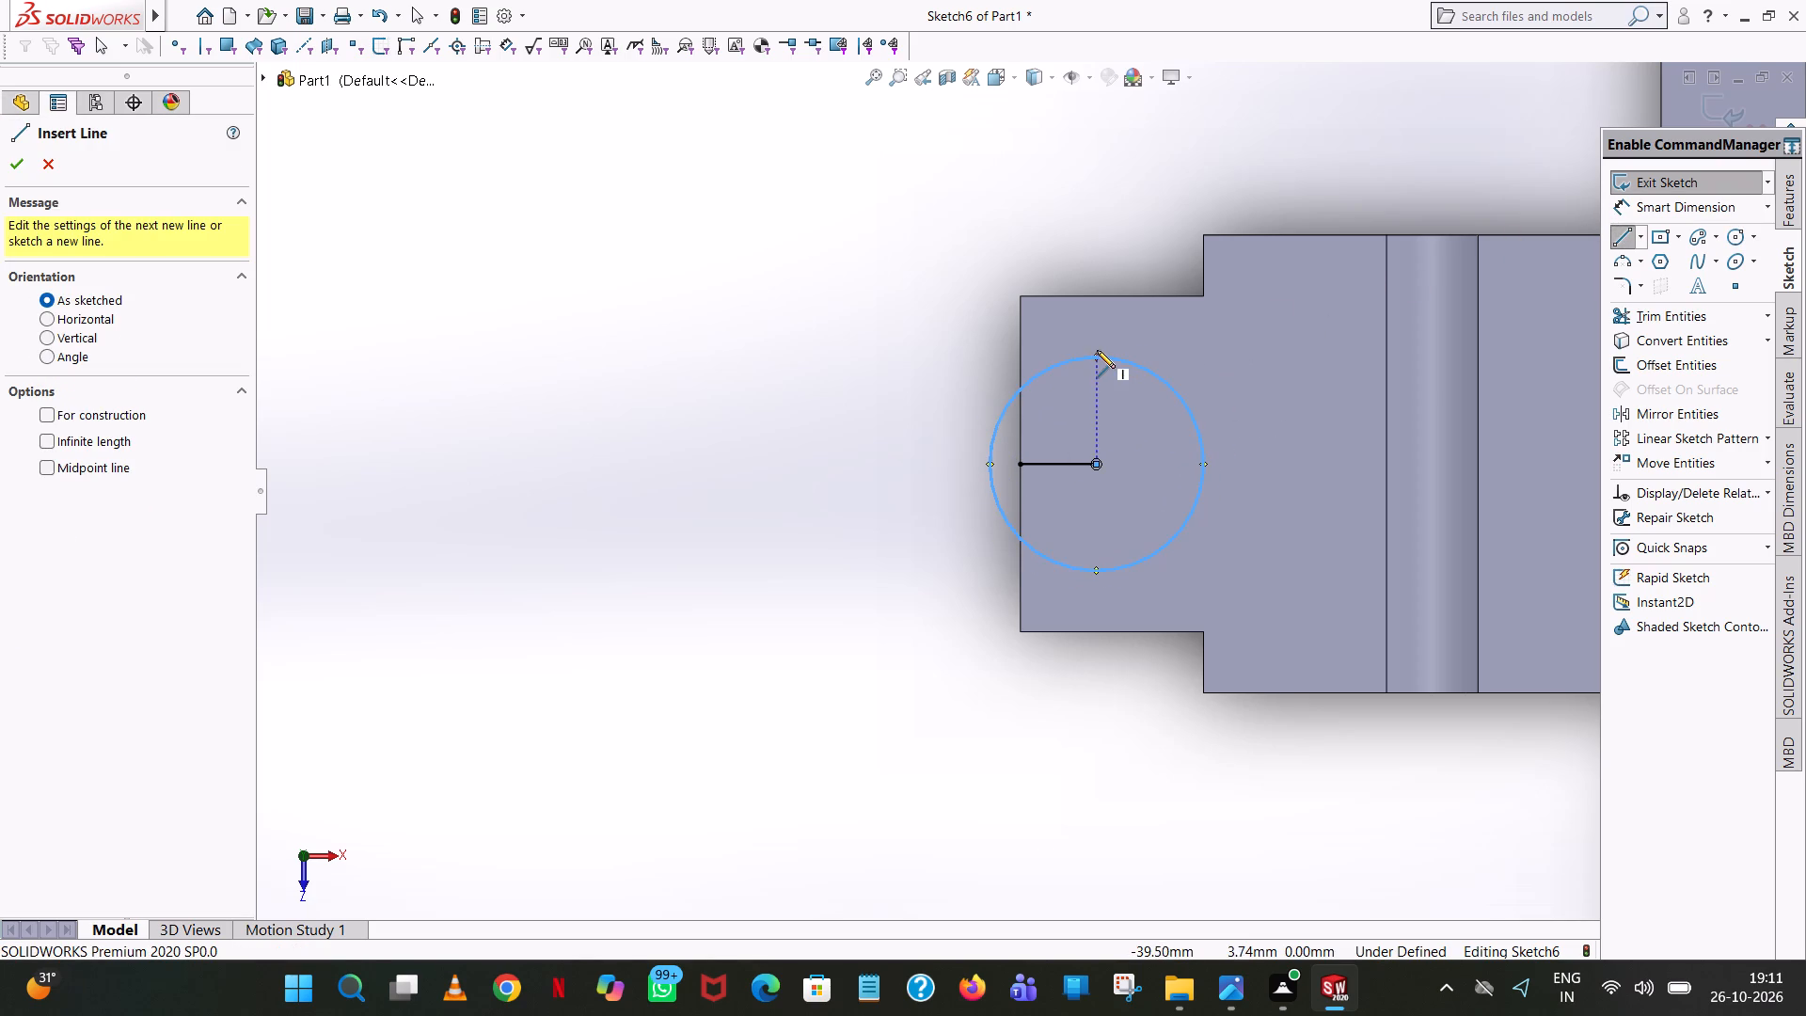
{"action": "left_click", "coordinate": [1097, 356]}
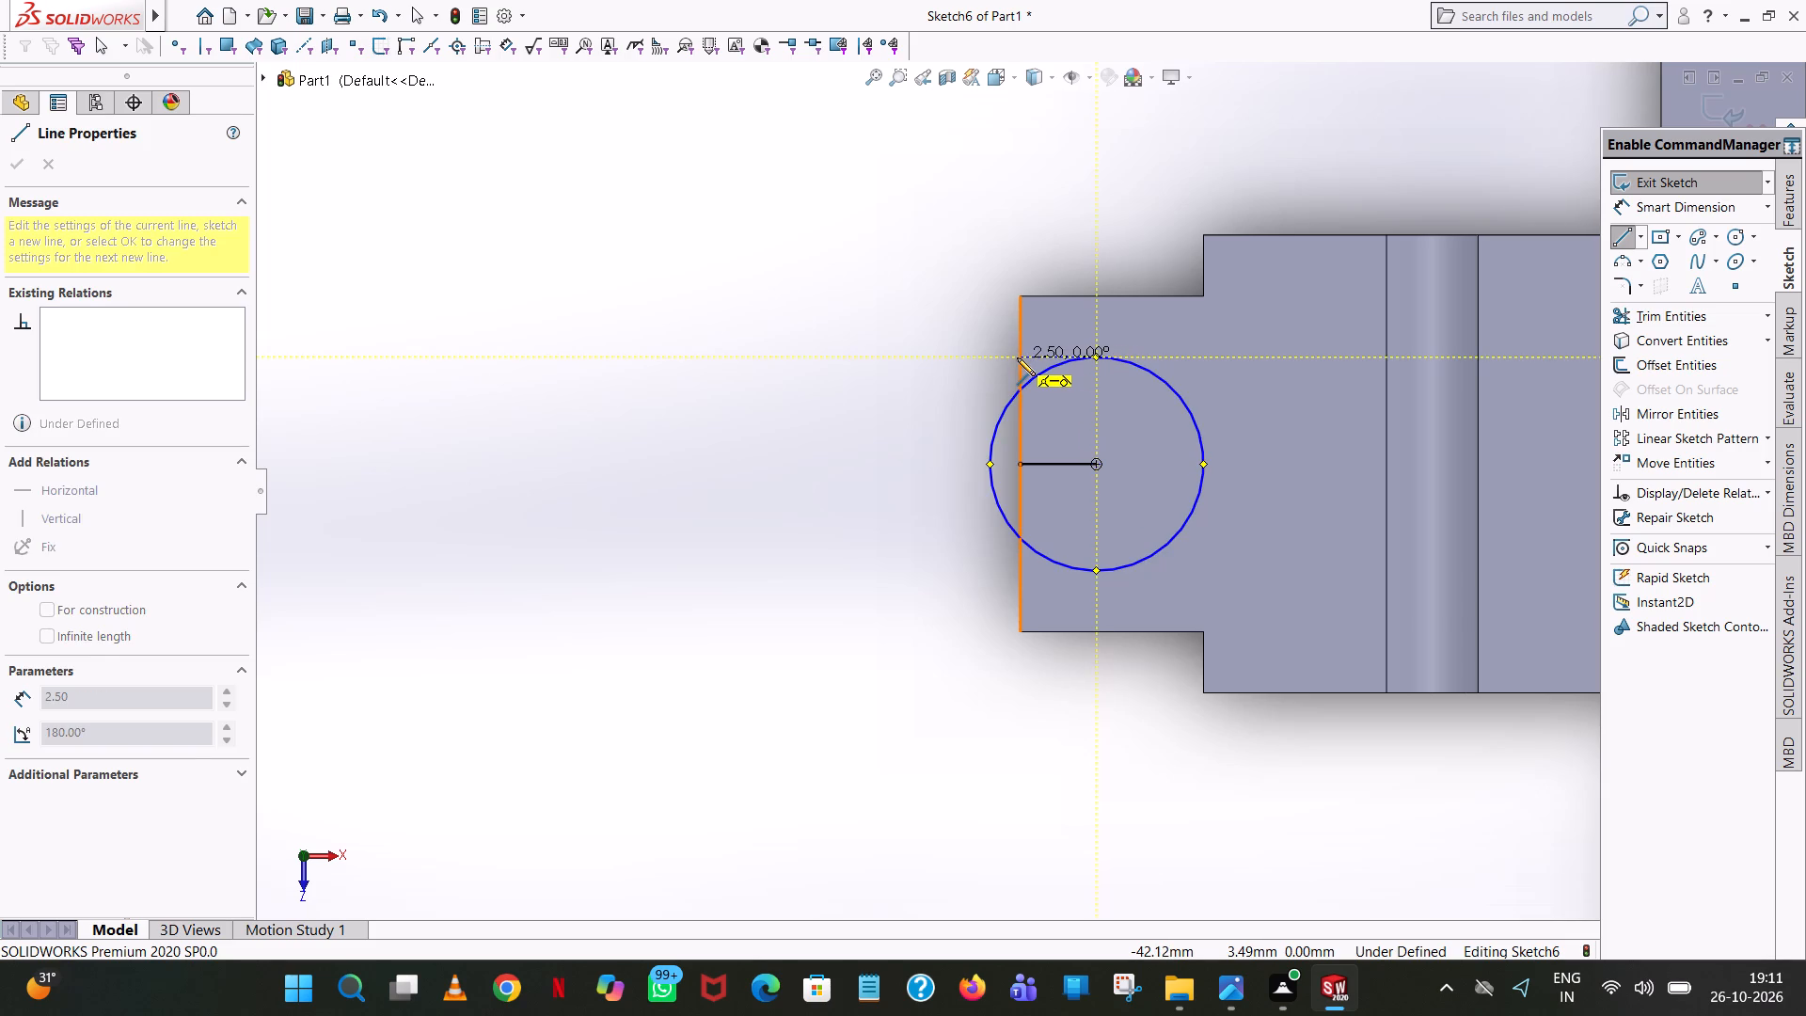
{"action": "left_click", "coordinate": [1017, 357]}
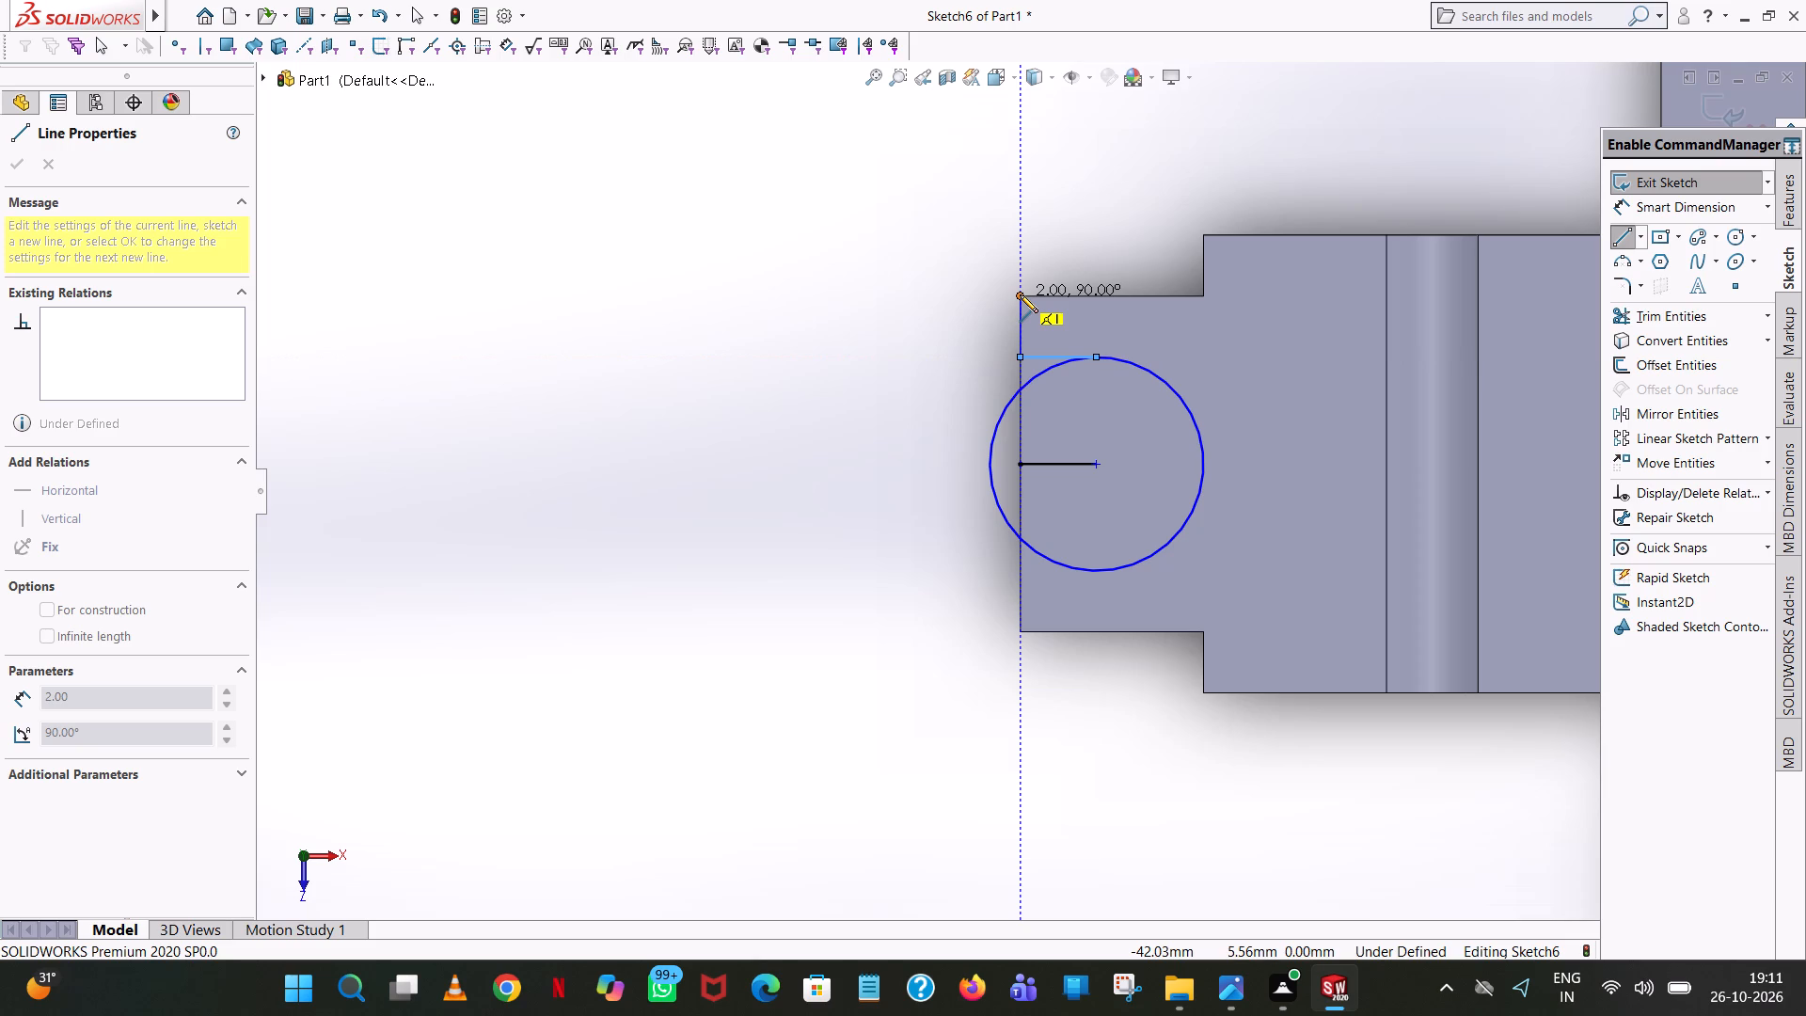
{"action": "right_click", "coordinate": [1020, 294]}
{"action": "left_click", "coordinate": [1038, 311]}
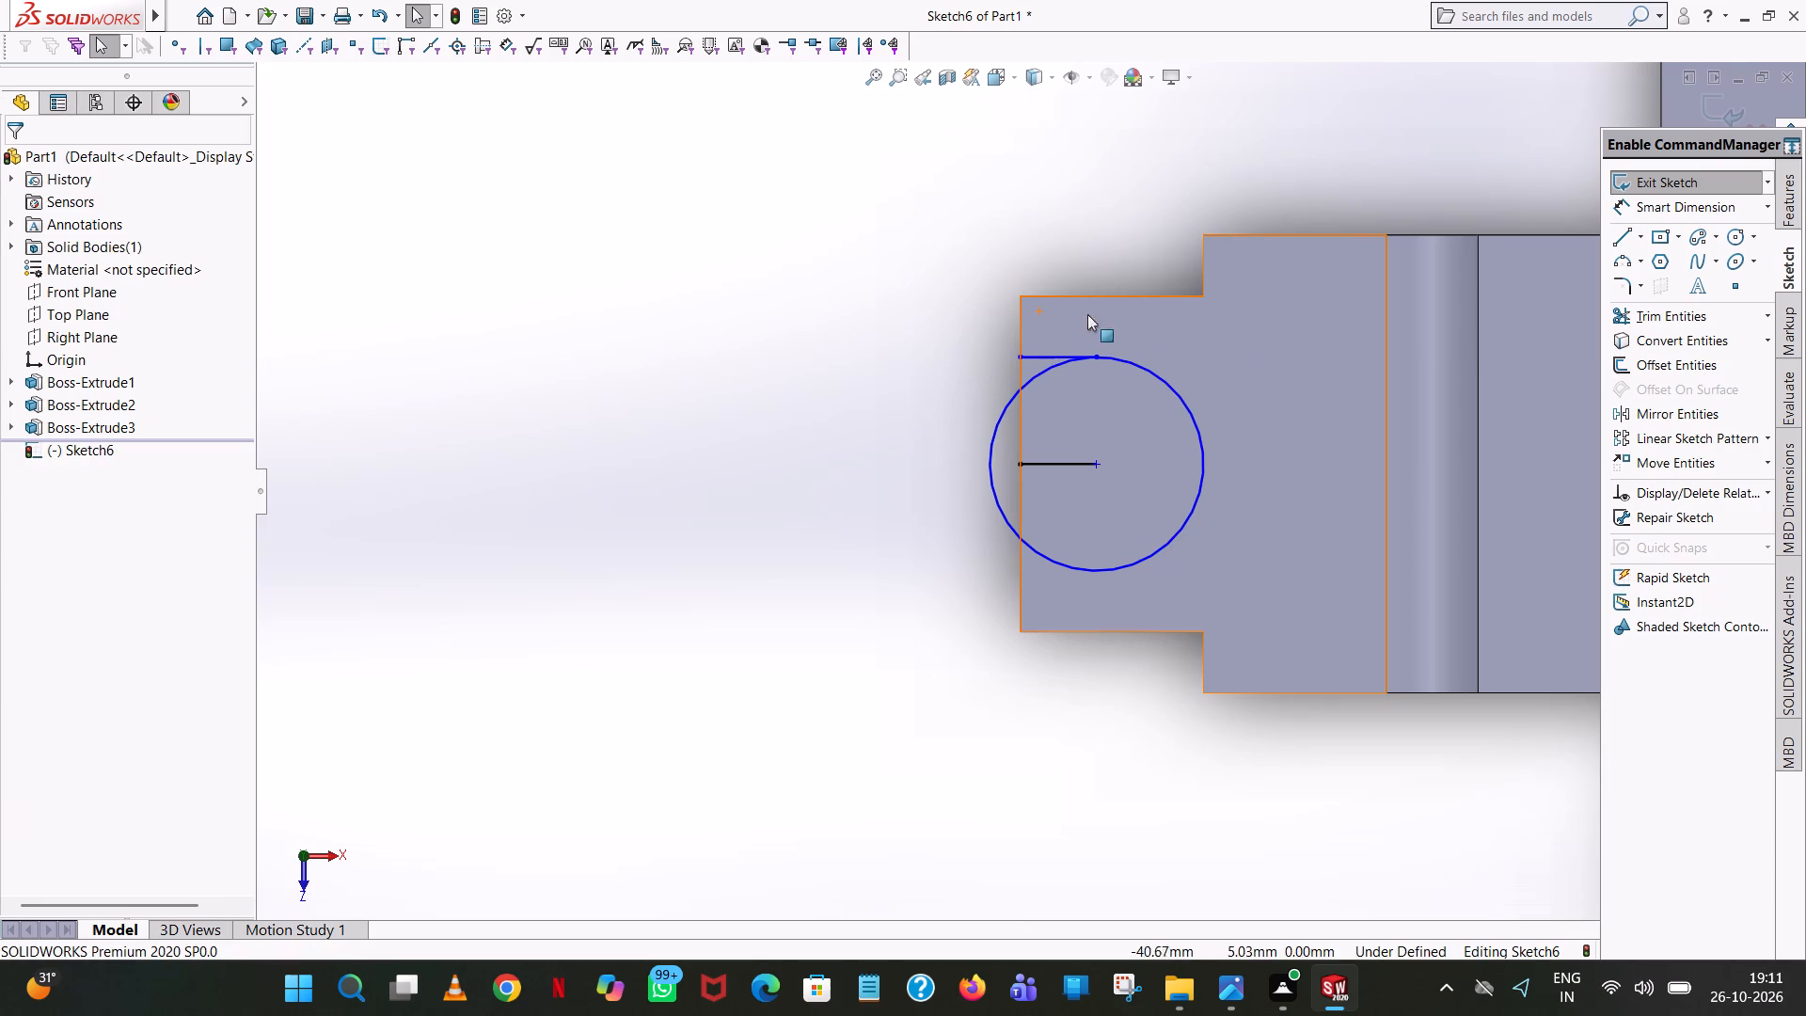
{"action": "left_click", "coordinate": [1671, 323]}
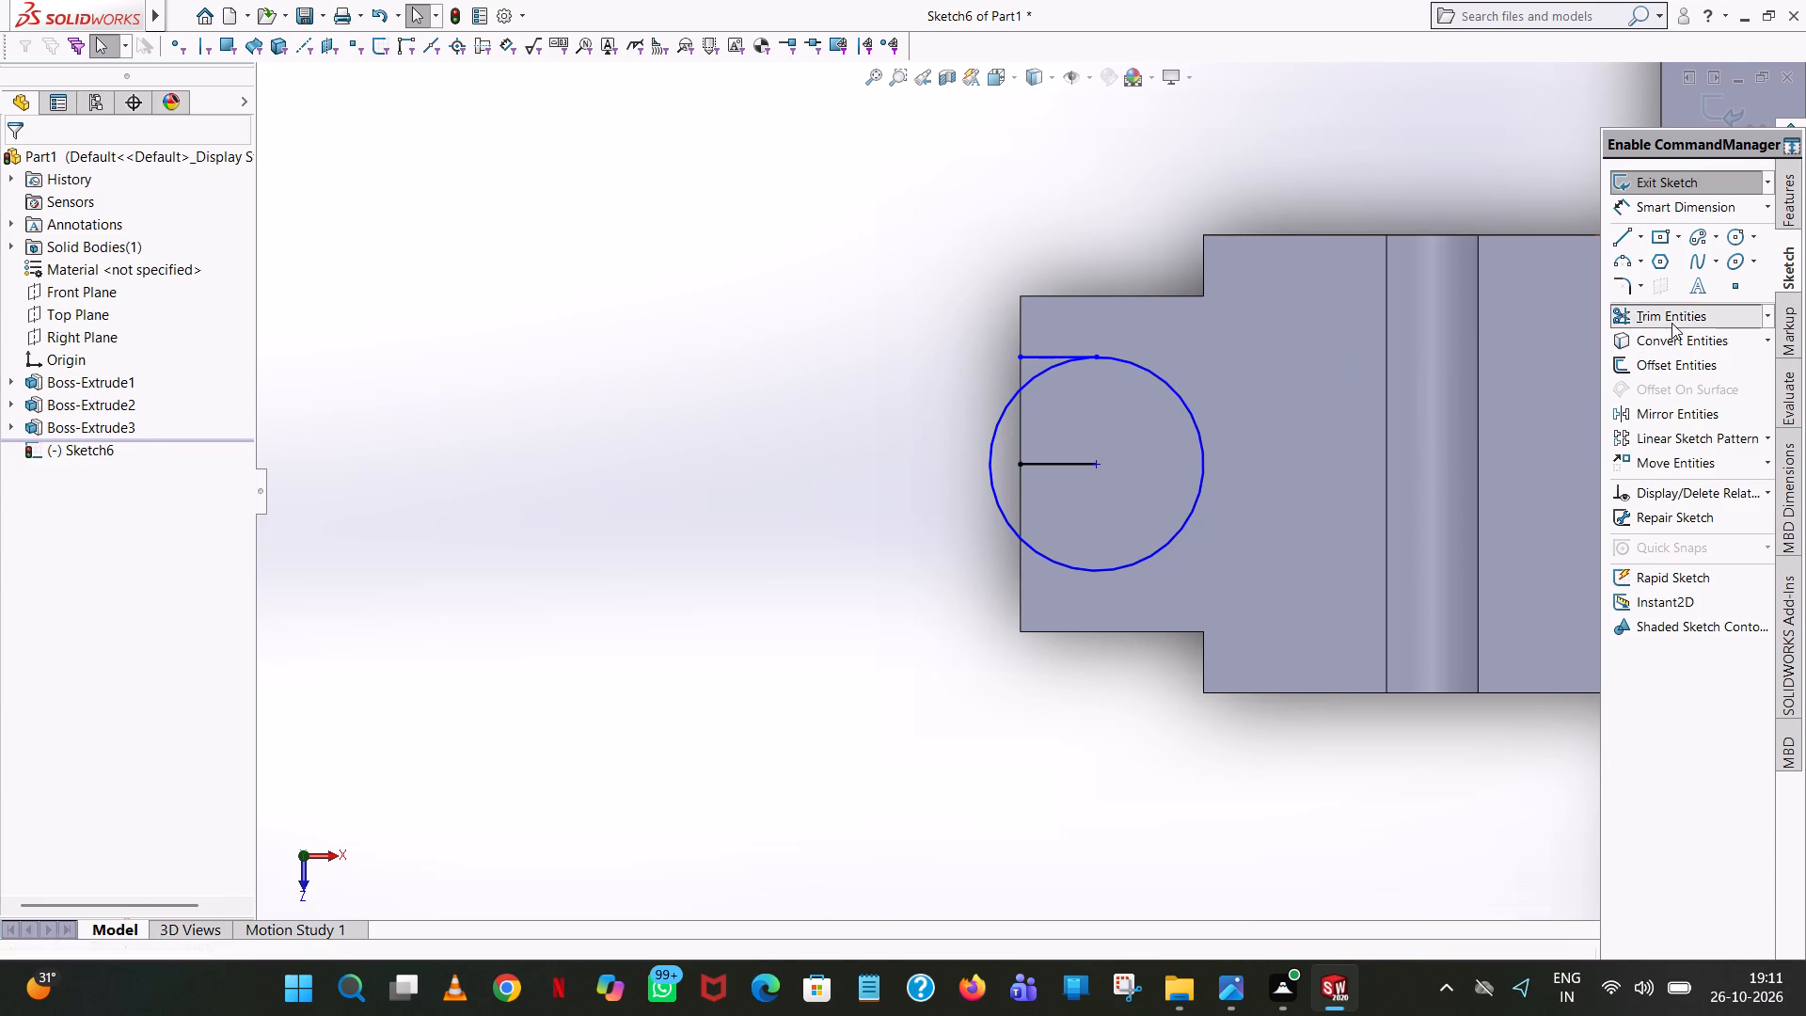
{"action": "left_click", "coordinate": [1627, 238]}
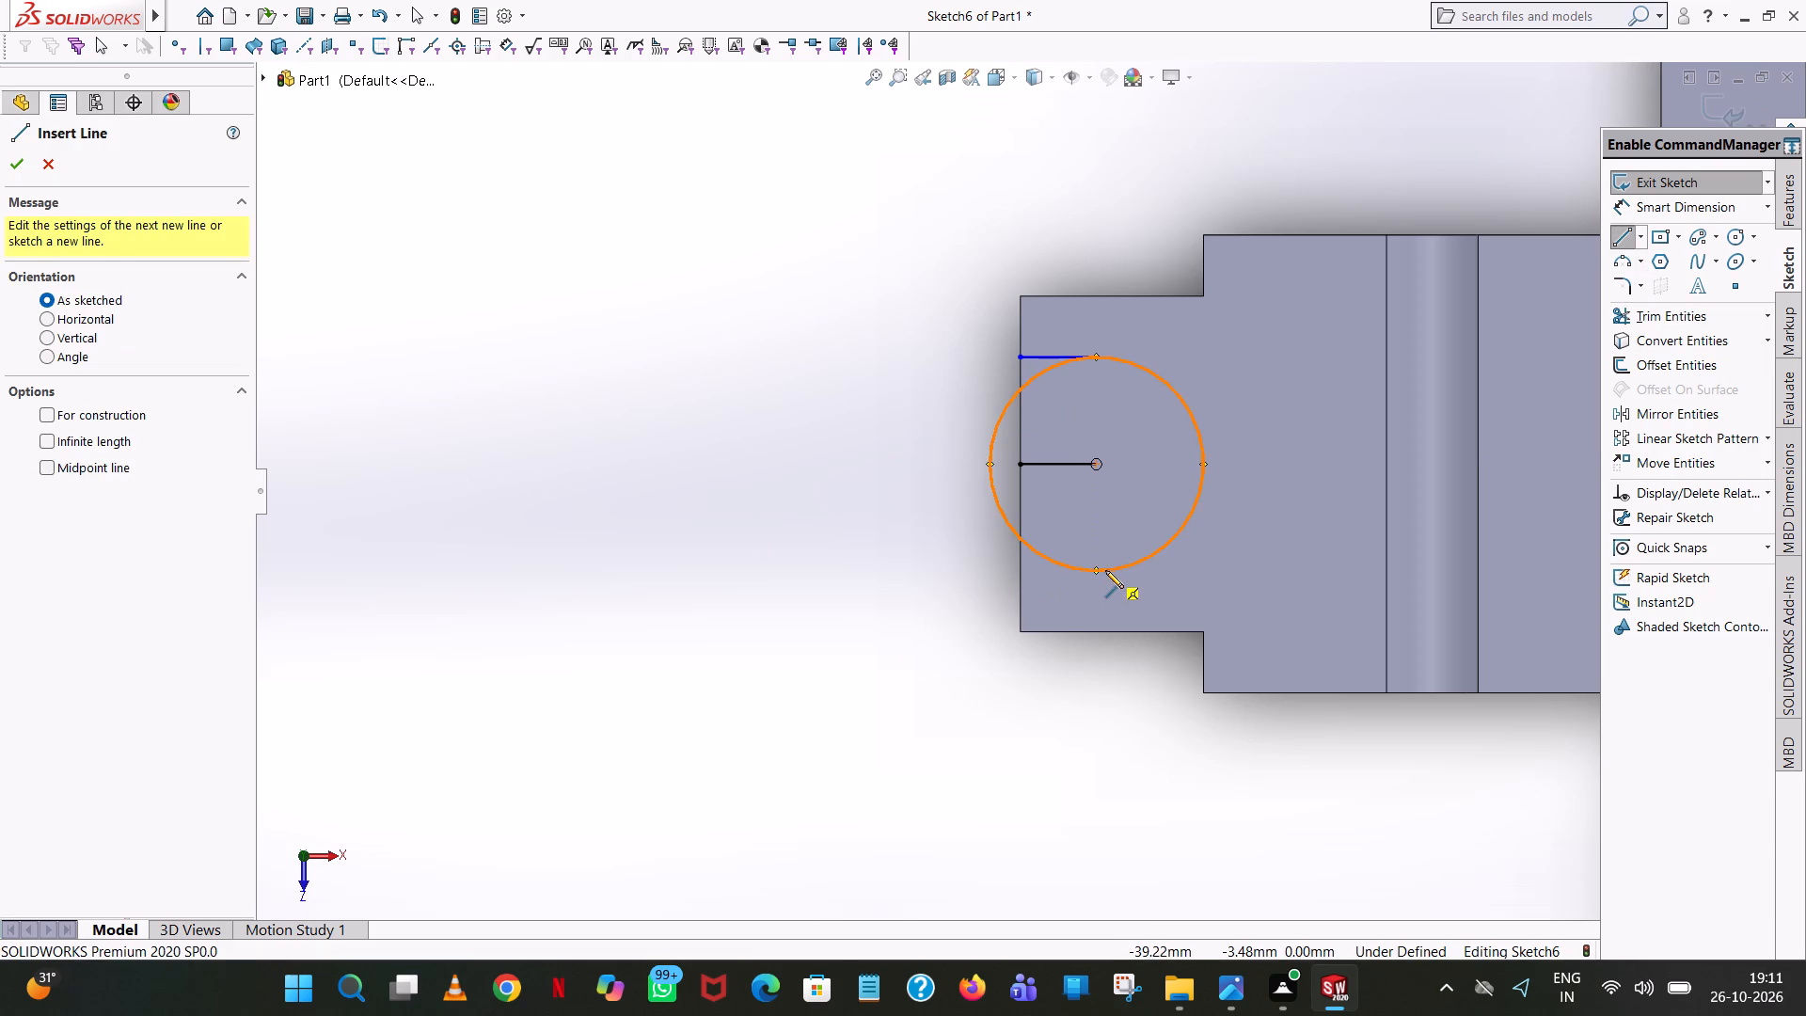
{"action": "left_click", "coordinate": [1095, 571]}
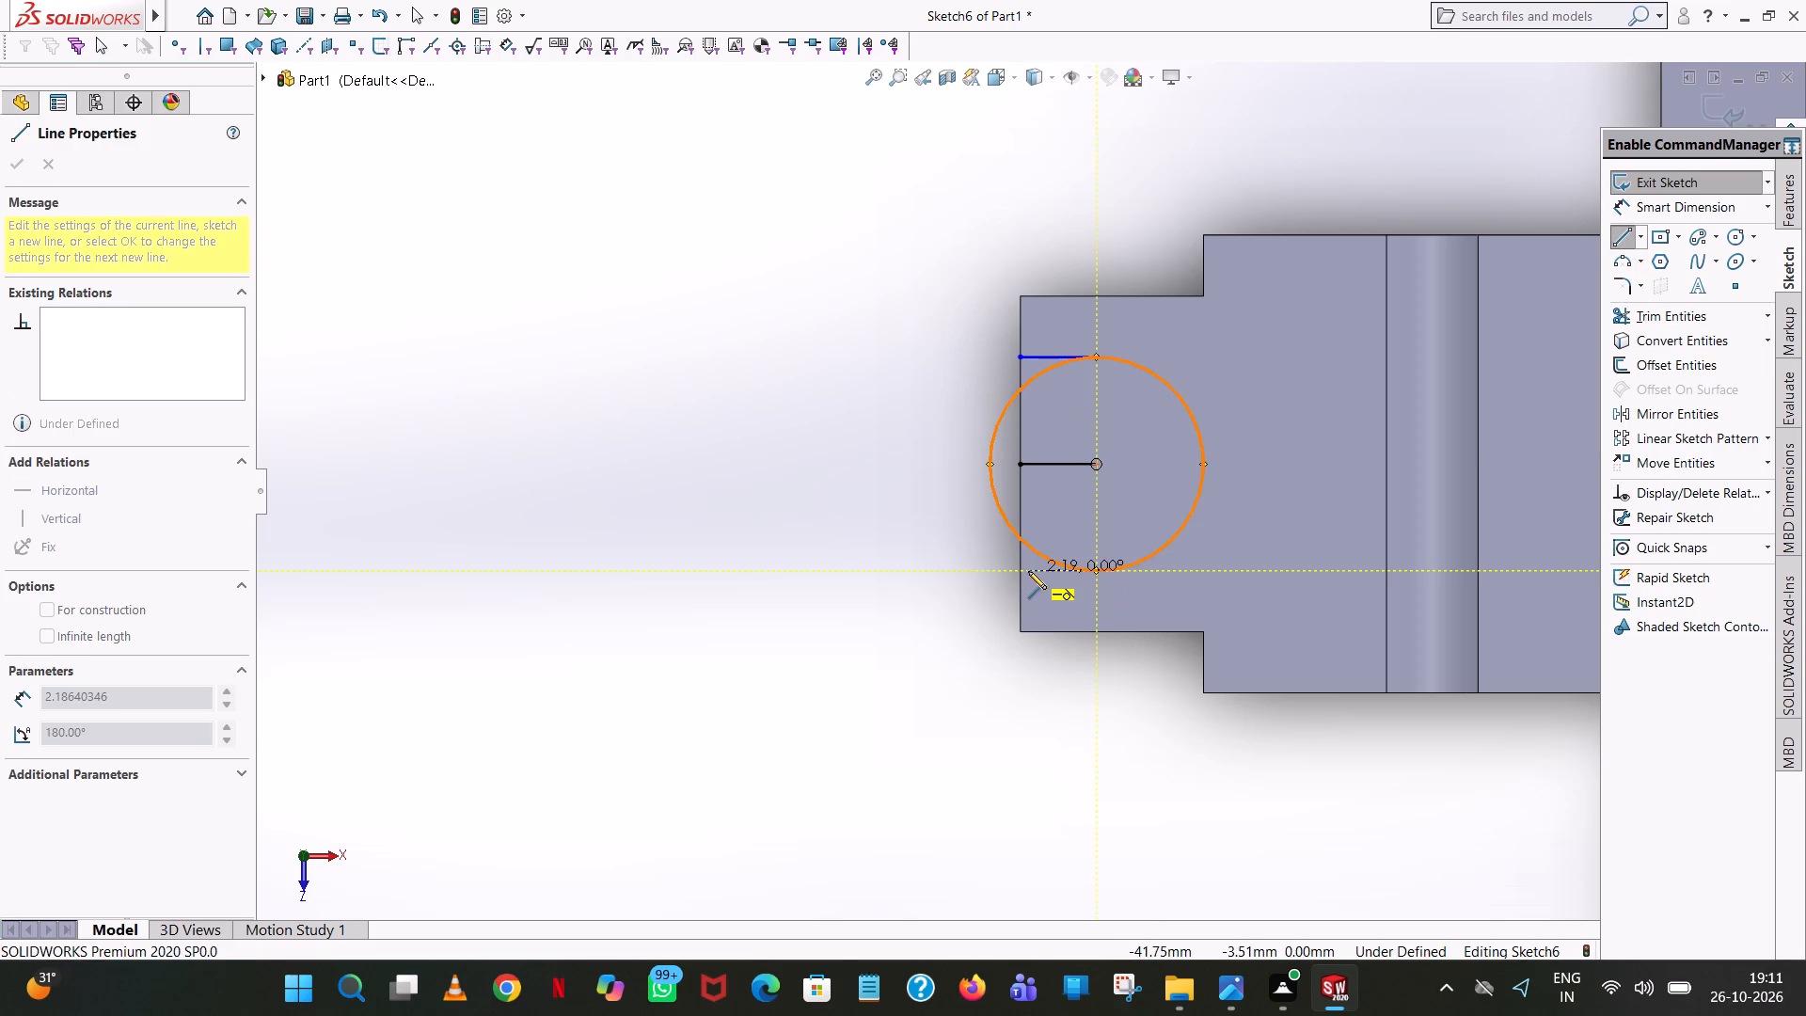
{"action": "left_click", "coordinate": [1018, 571]}
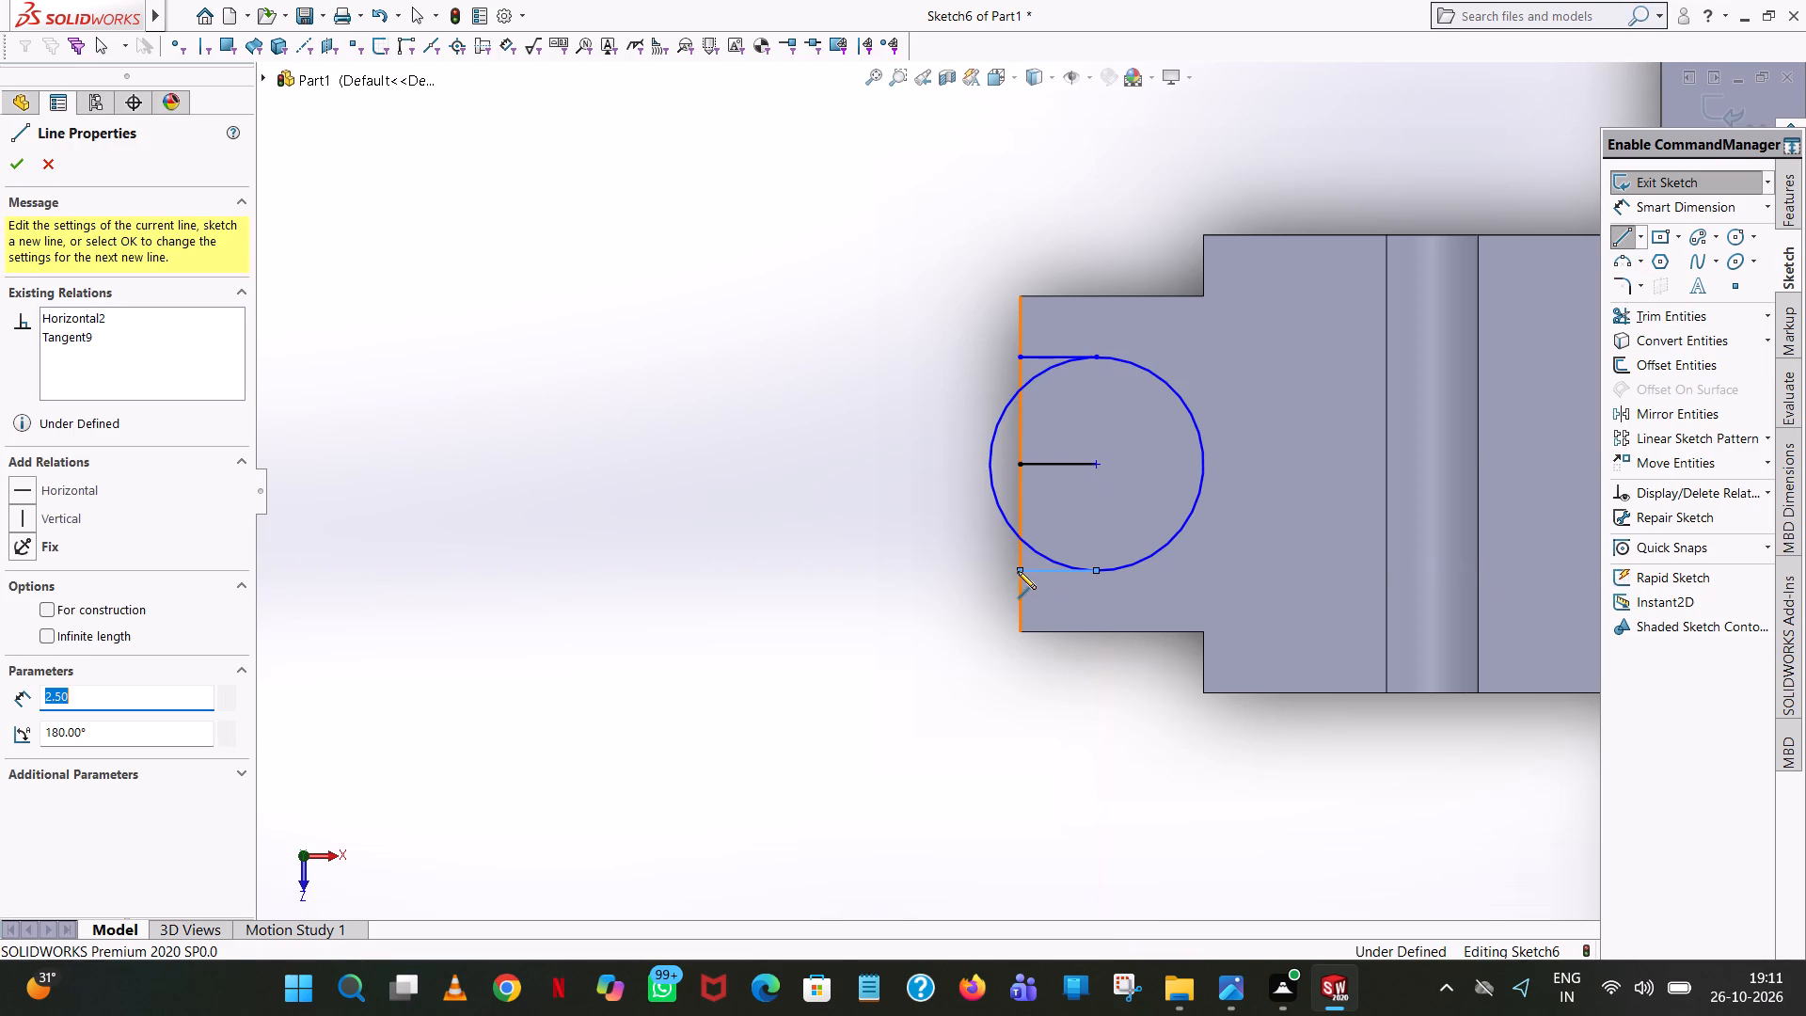
{"action": "right_click", "coordinate": [1018, 571]}
{"action": "left_click", "coordinate": [1088, 593]}
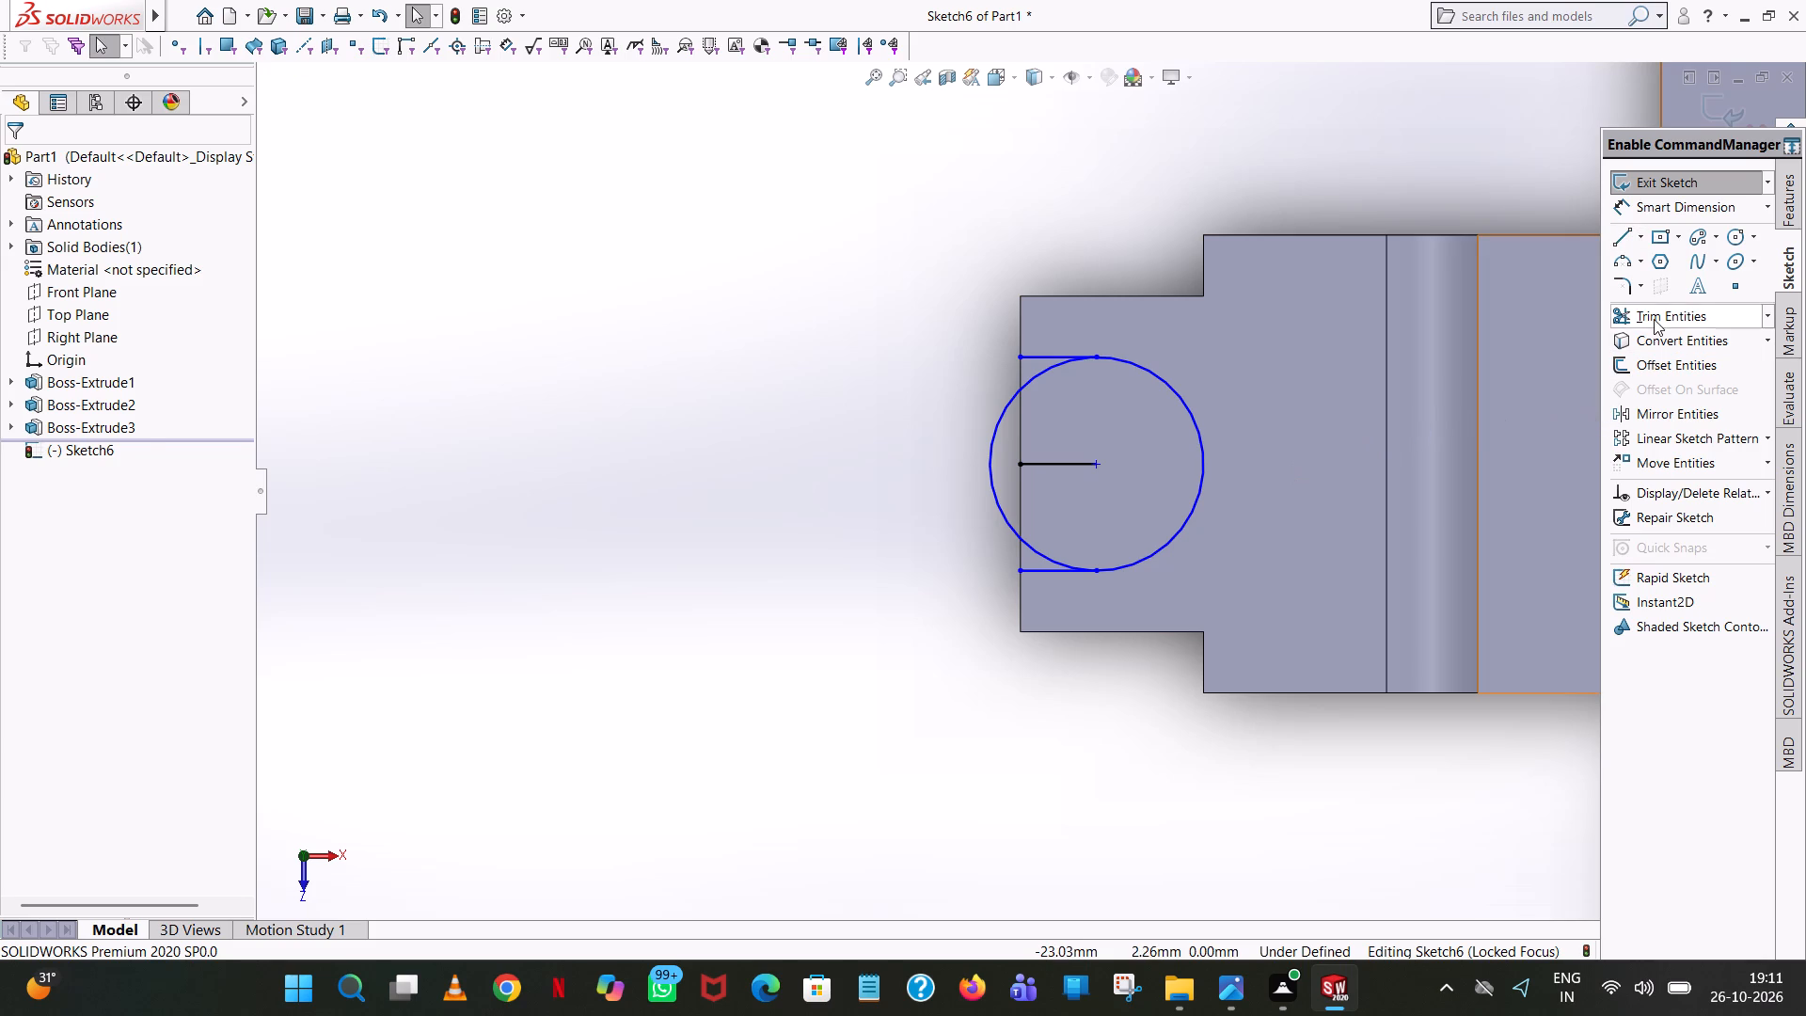
Trim away the centre line and the outer half of the circle, leaving the inner semicircle between the tangent lines.
{"action": "left_click", "coordinate": [1654, 319]}
{"action": "left_click", "coordinate": [1087, 460]}
{"action": "left_click", "coordinate": [996, 436]}
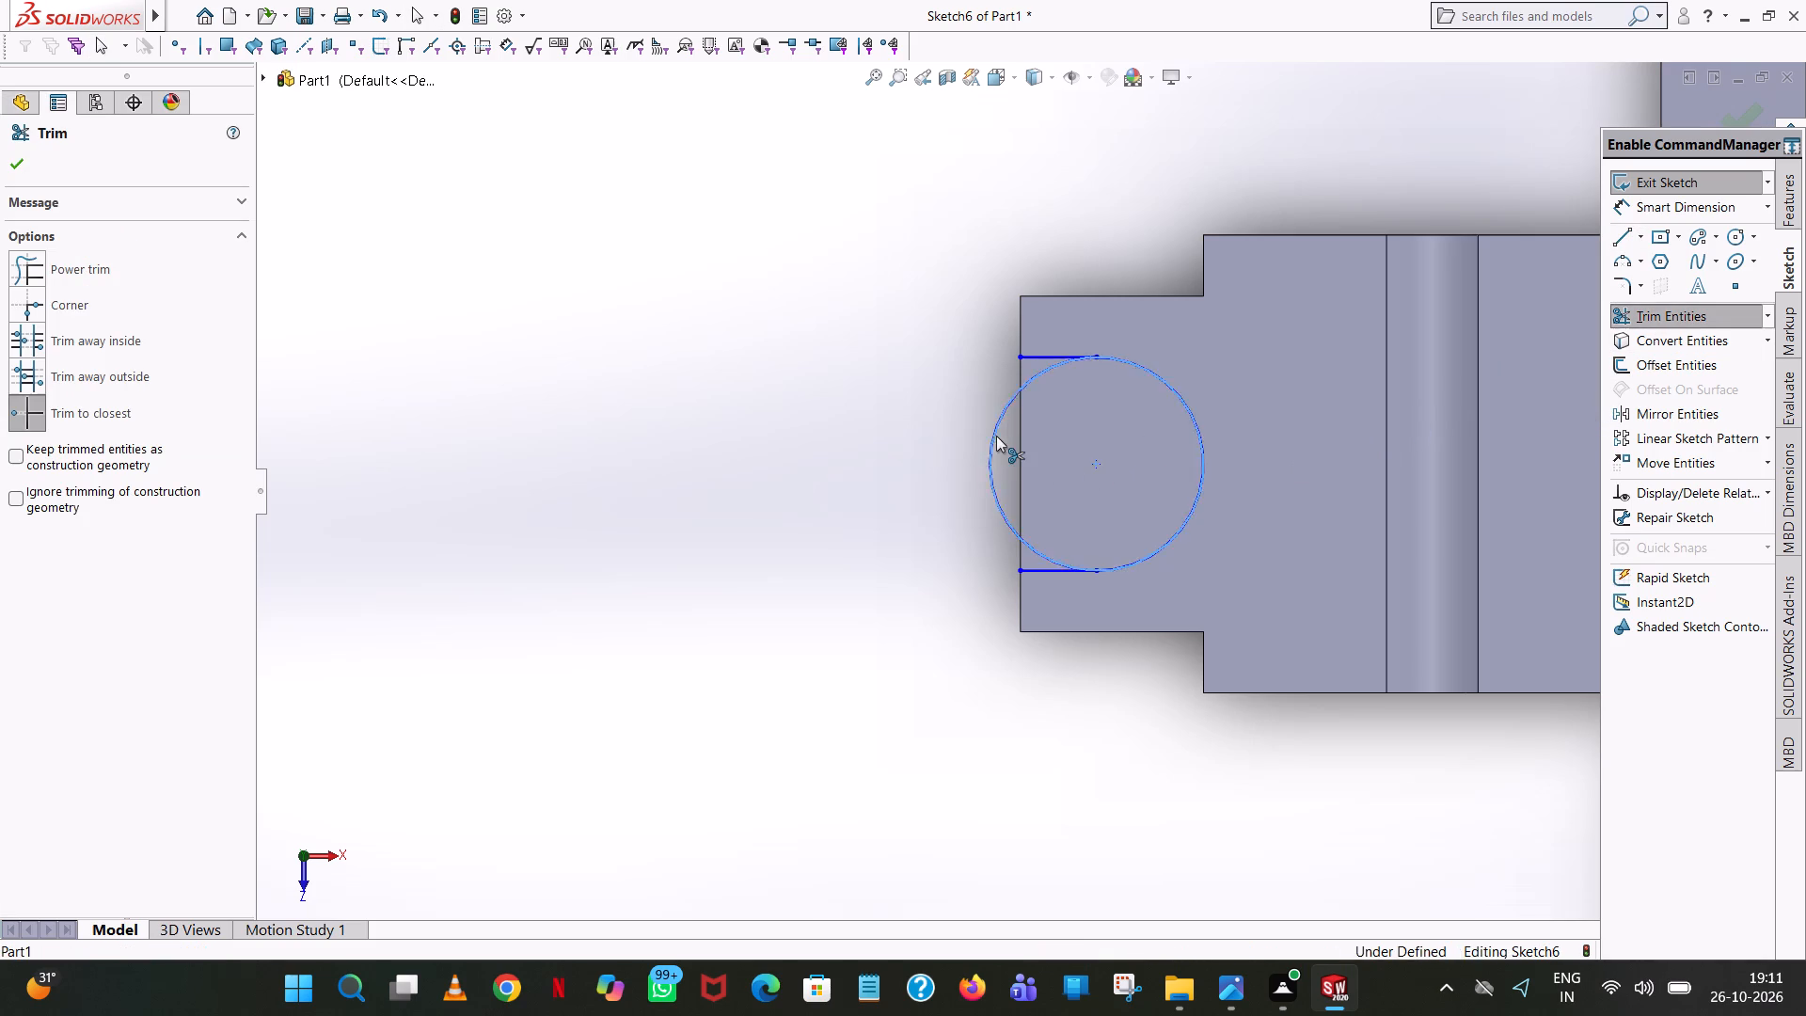
Close the U-shaped profile with a 7 mm vertical line along the step's outer end edge.
{"action": "left_click", "coordinate": [1625, 245]}
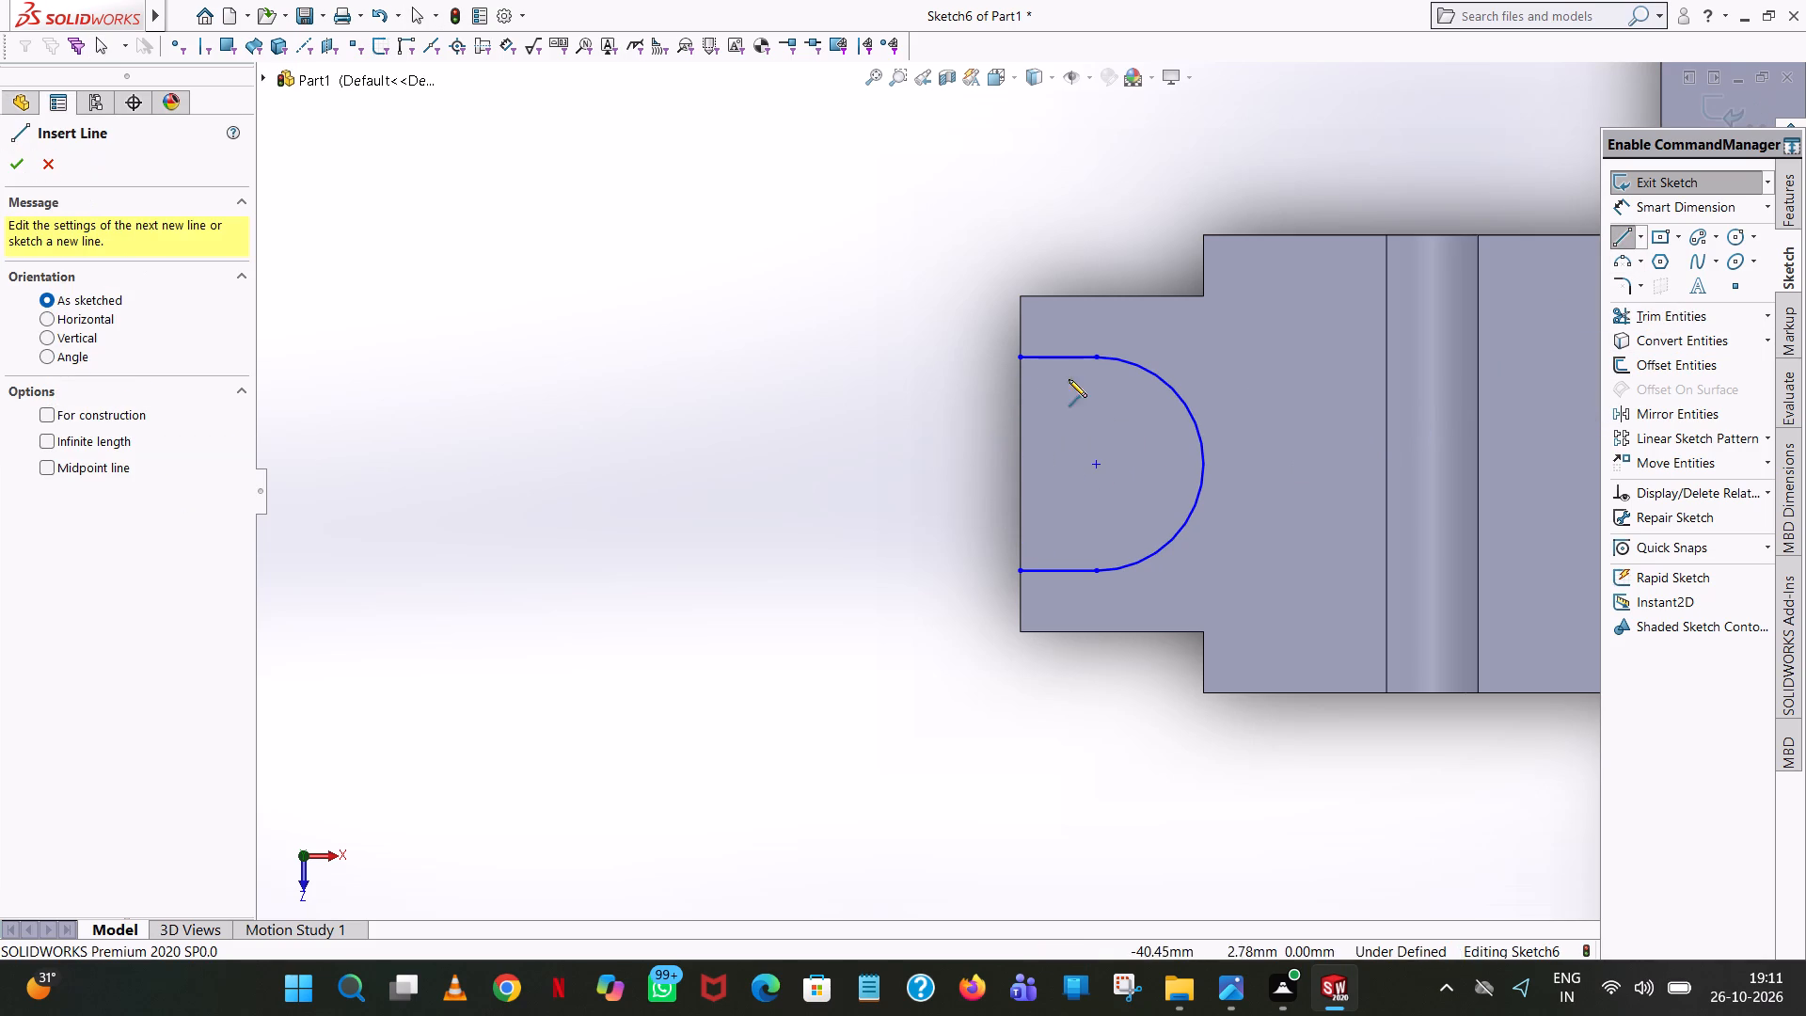
{"action": "left_click", "coordinate": [1017, 358]}
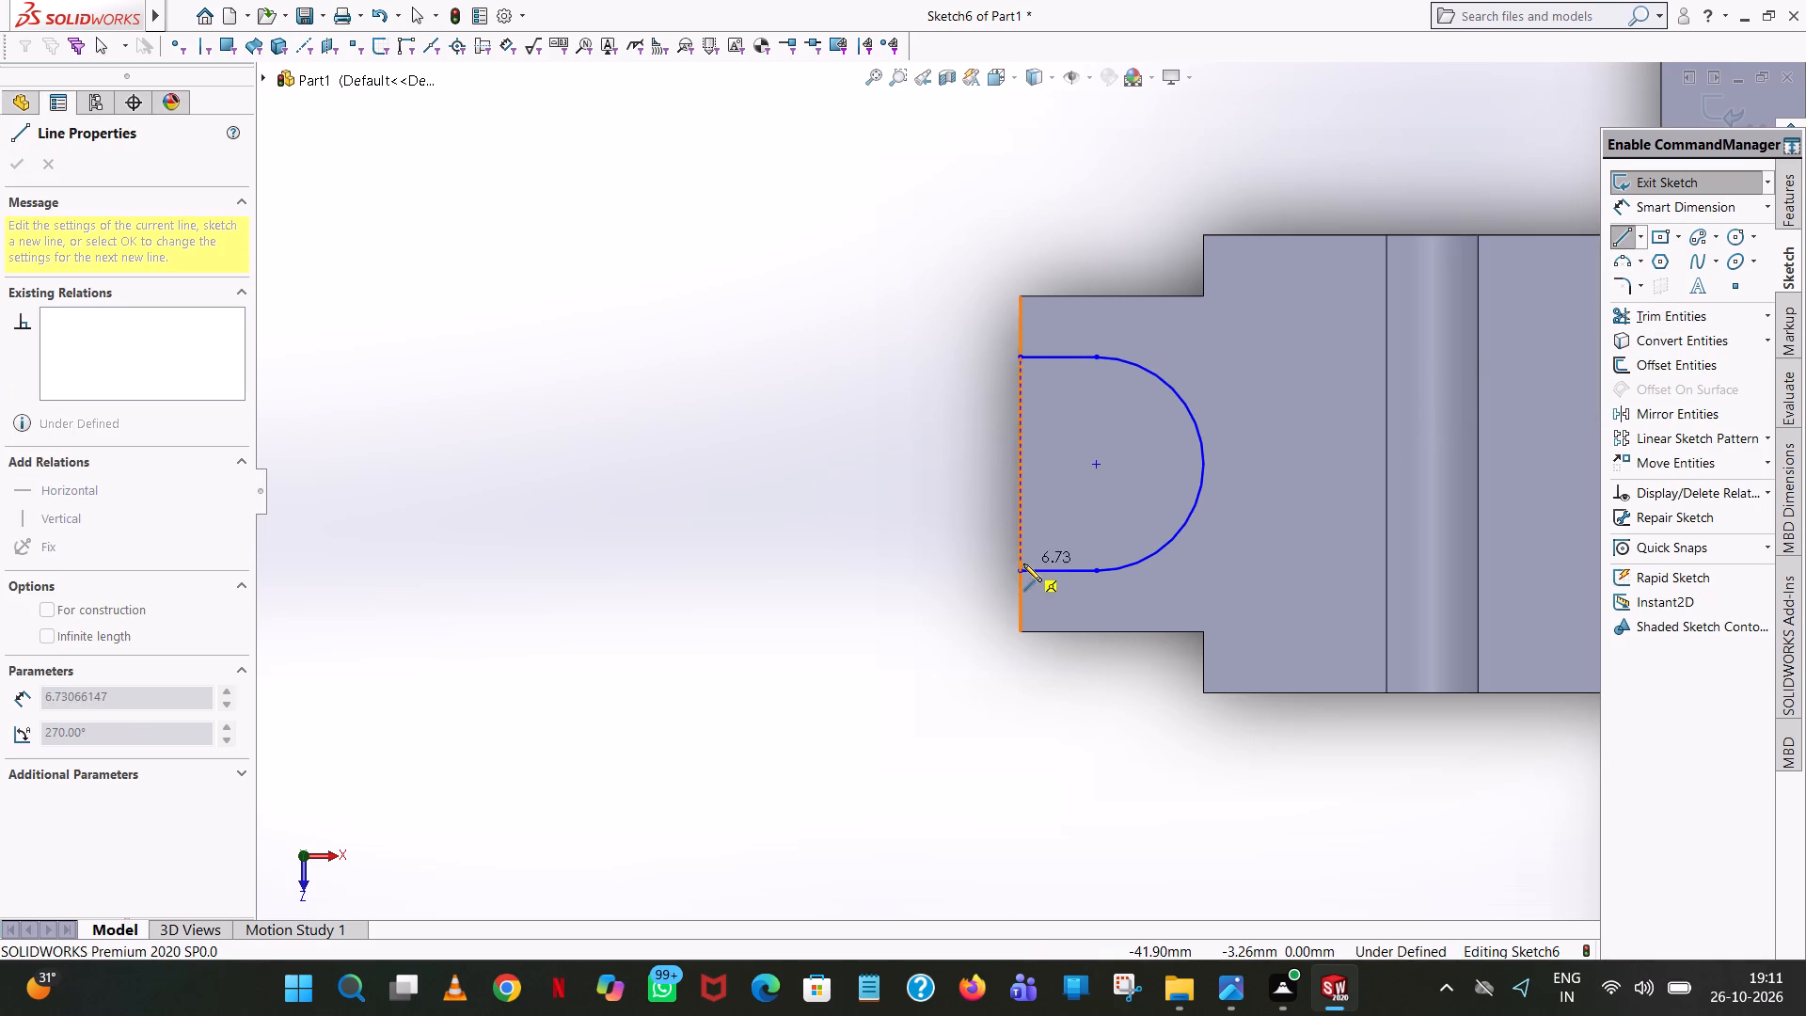
{"action": "left_click", "coordinate": [1018, 569]}
{"action": "right_click", "coordinate": [1018, 569]}
{"action": "left_click", "coordinate": [1085, 599]}
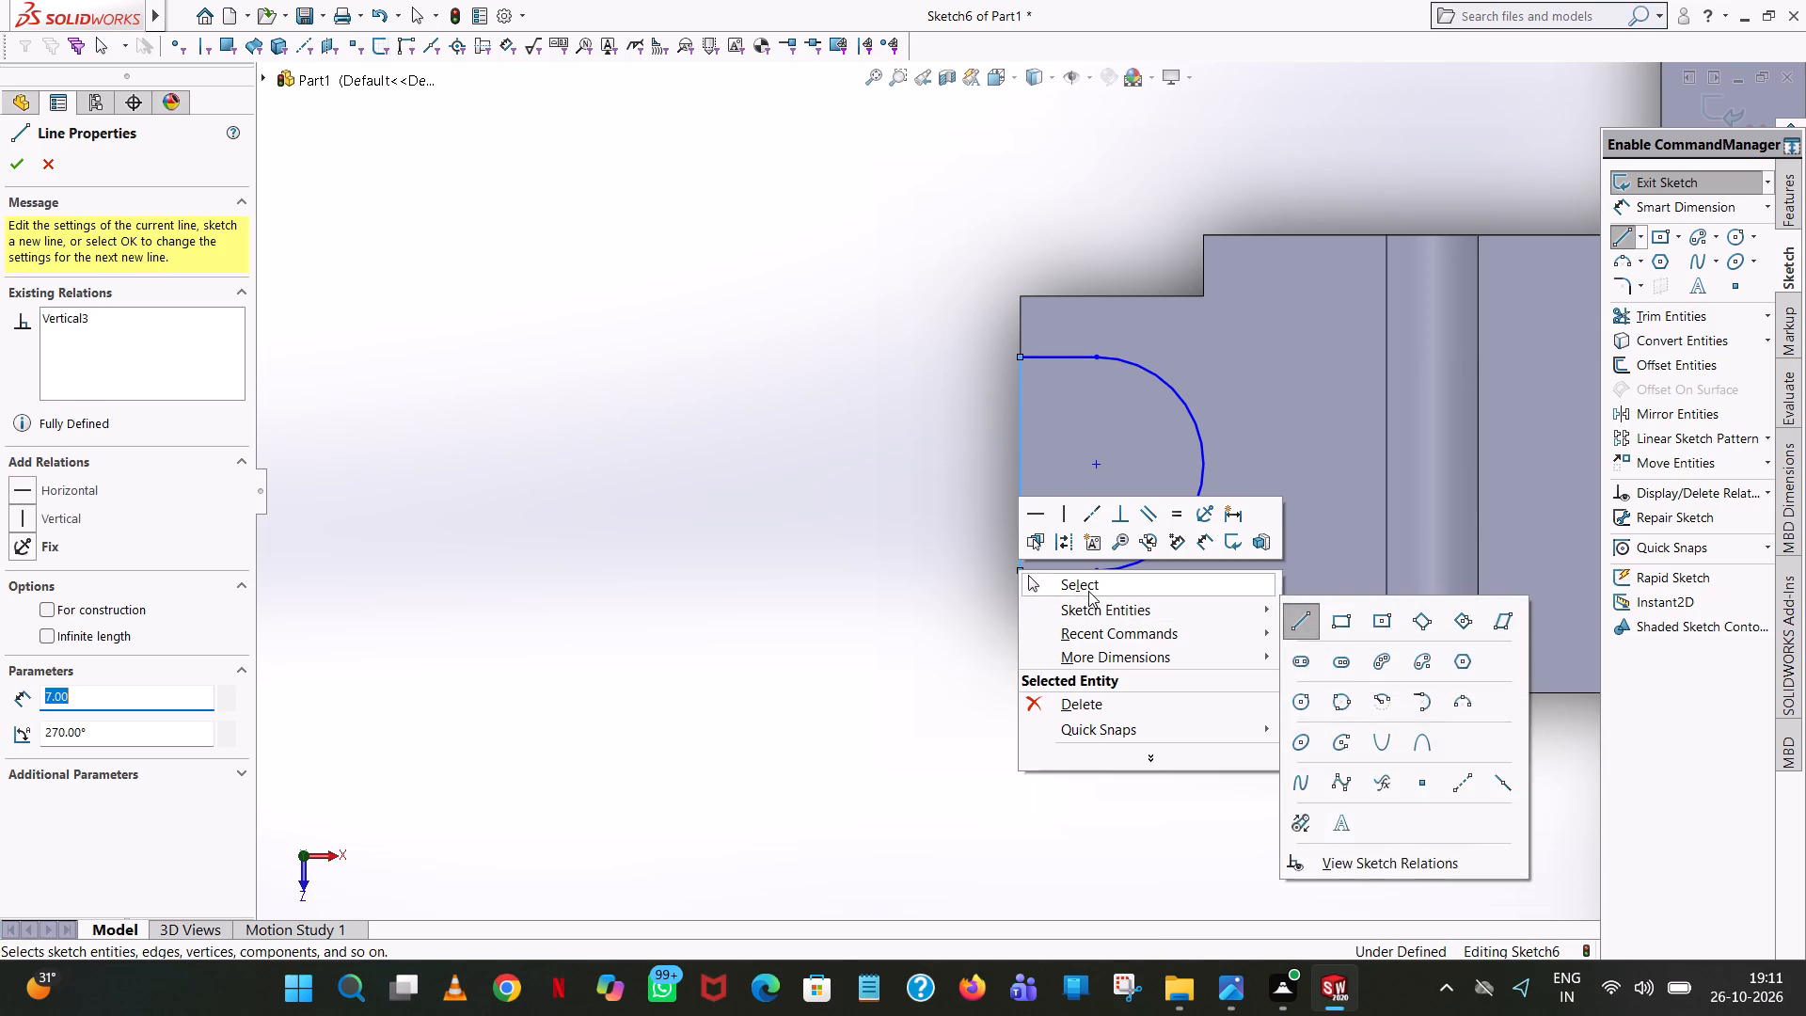
{"action": "left_click", "coordinate": [1088, 591]}
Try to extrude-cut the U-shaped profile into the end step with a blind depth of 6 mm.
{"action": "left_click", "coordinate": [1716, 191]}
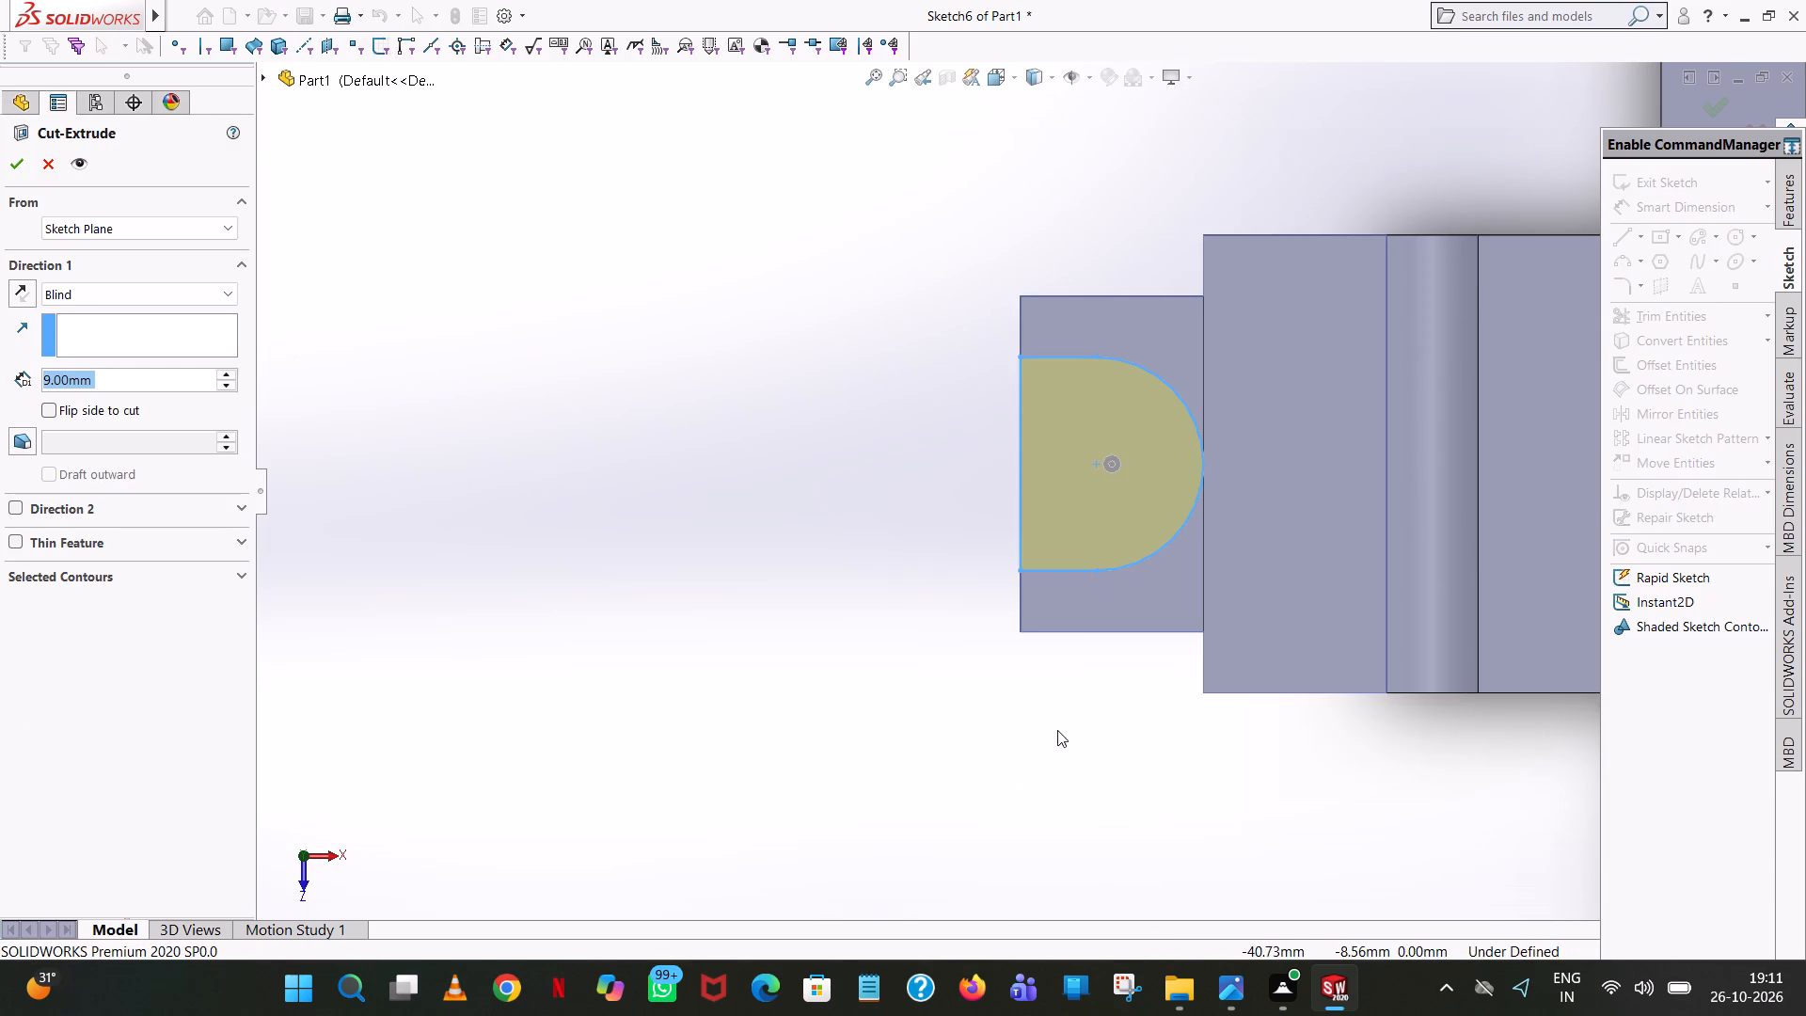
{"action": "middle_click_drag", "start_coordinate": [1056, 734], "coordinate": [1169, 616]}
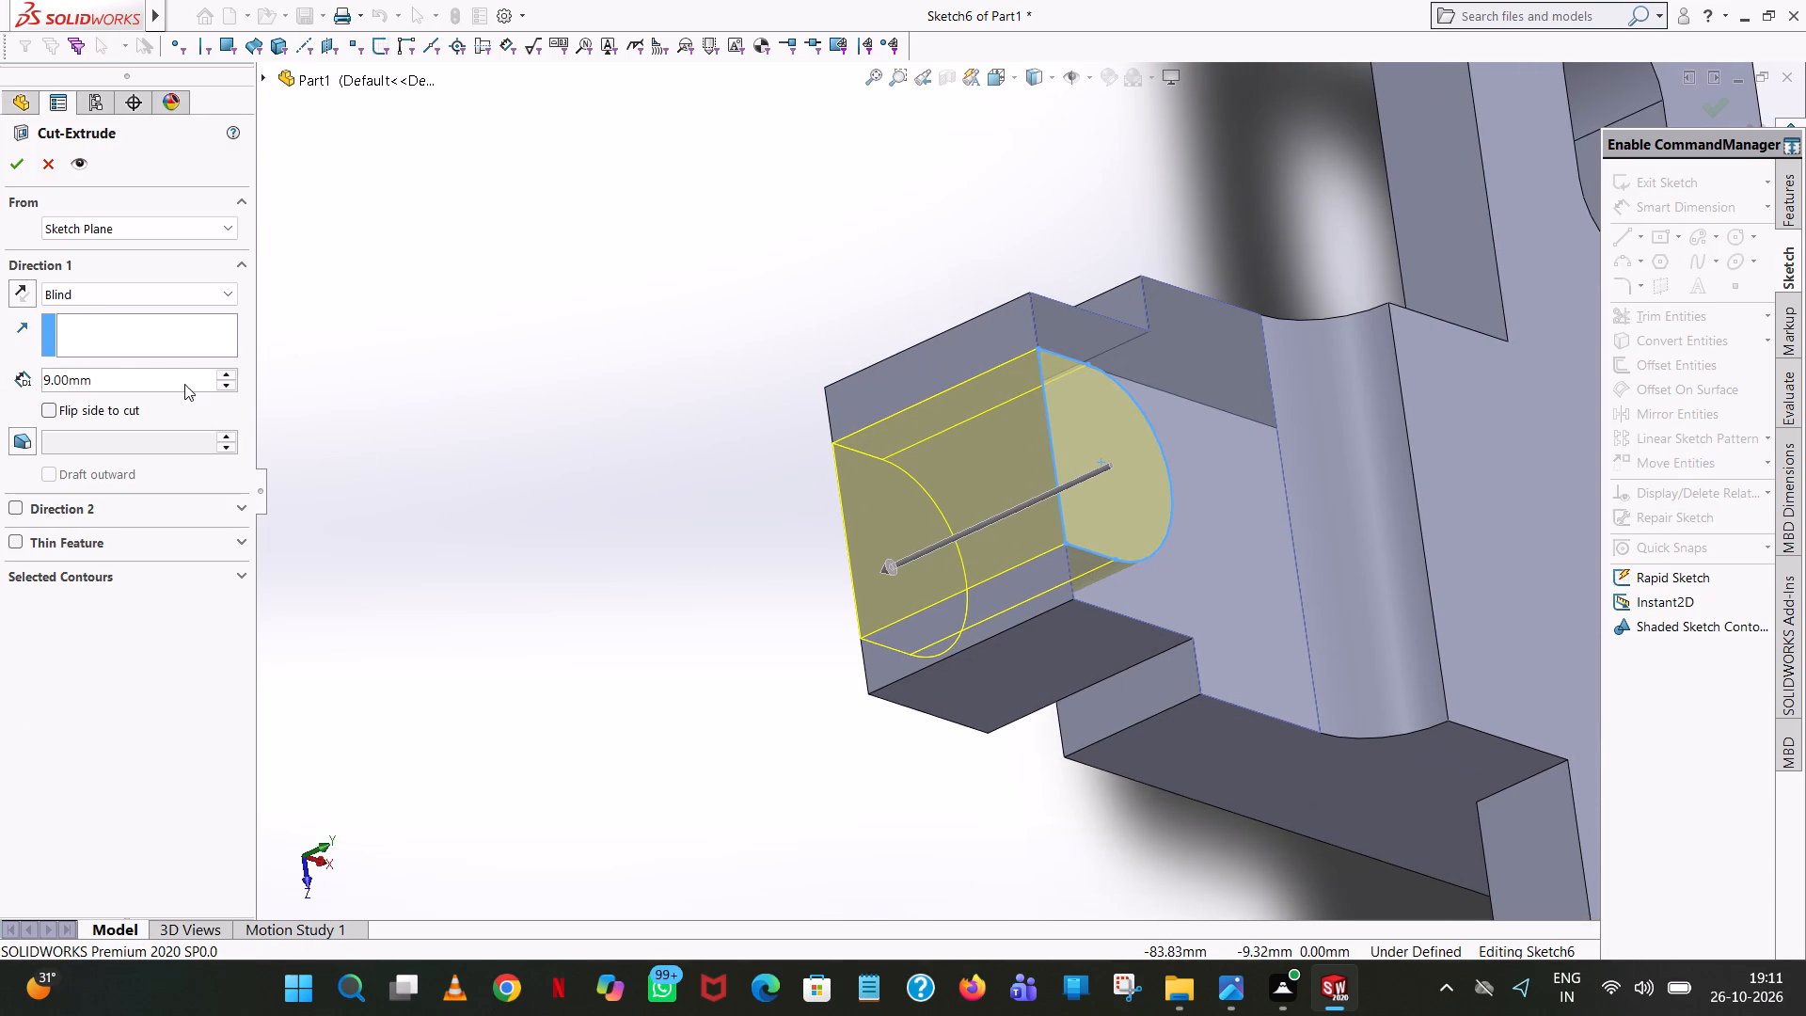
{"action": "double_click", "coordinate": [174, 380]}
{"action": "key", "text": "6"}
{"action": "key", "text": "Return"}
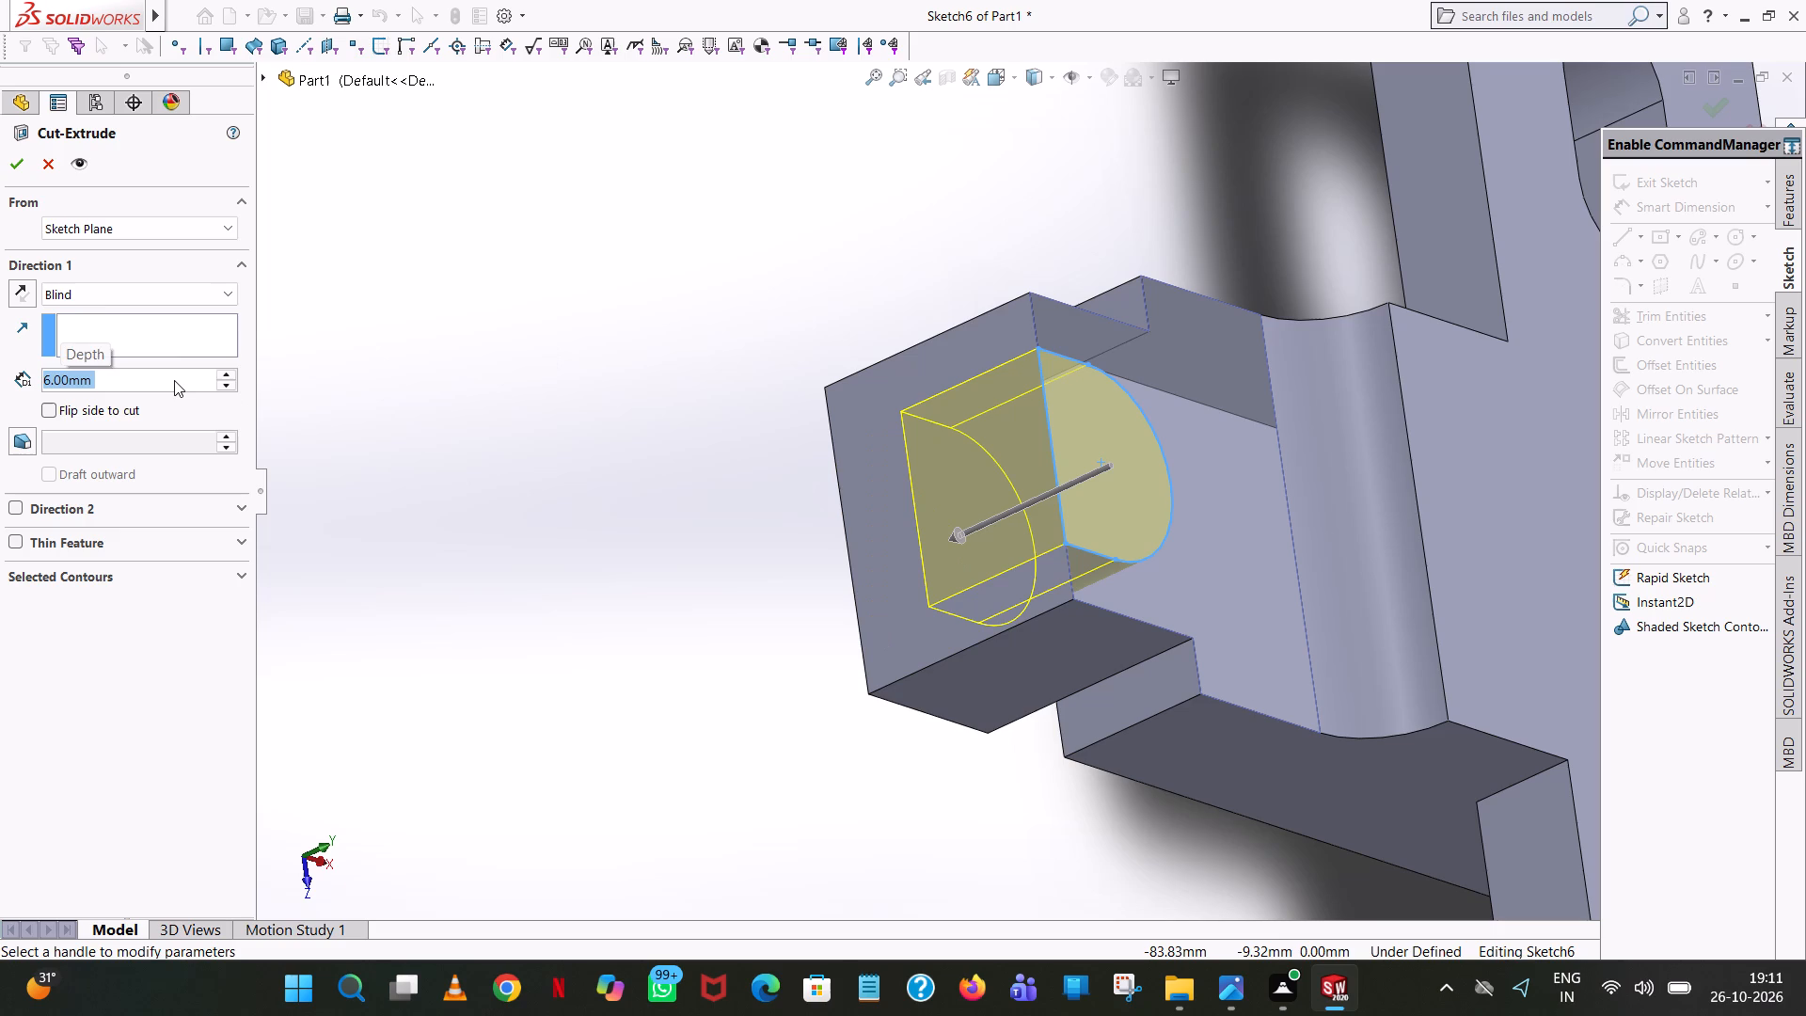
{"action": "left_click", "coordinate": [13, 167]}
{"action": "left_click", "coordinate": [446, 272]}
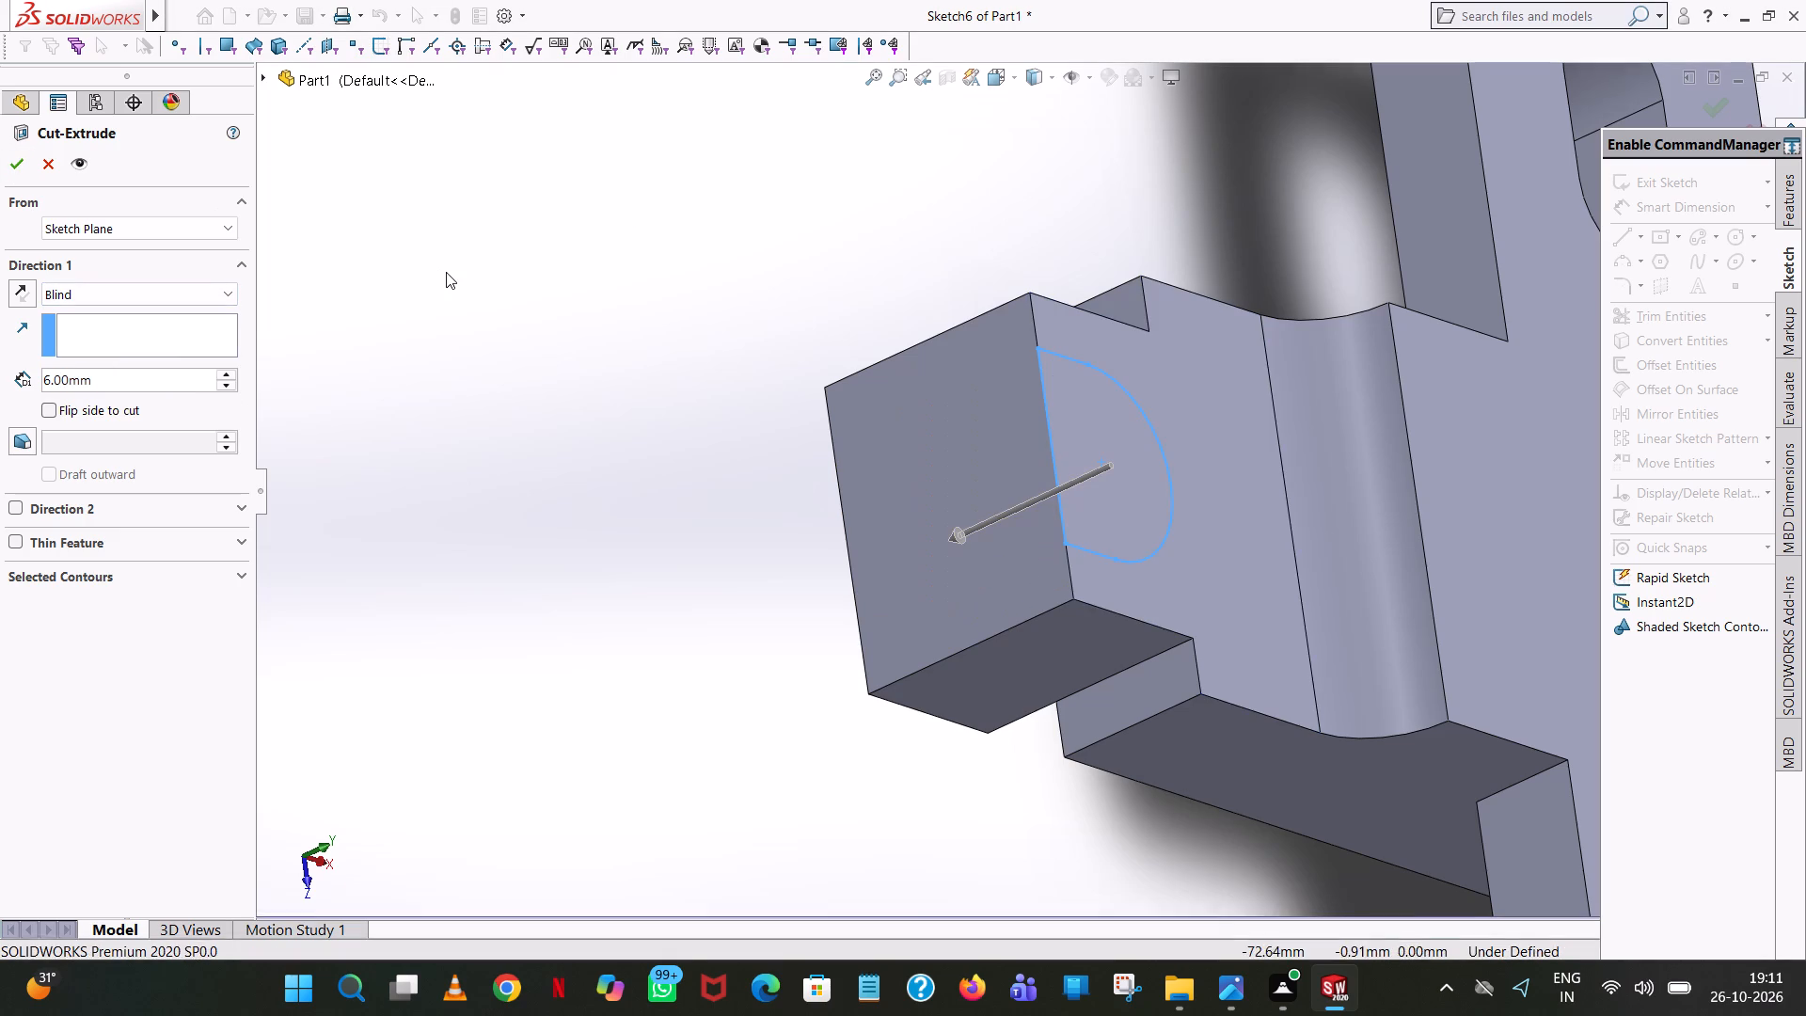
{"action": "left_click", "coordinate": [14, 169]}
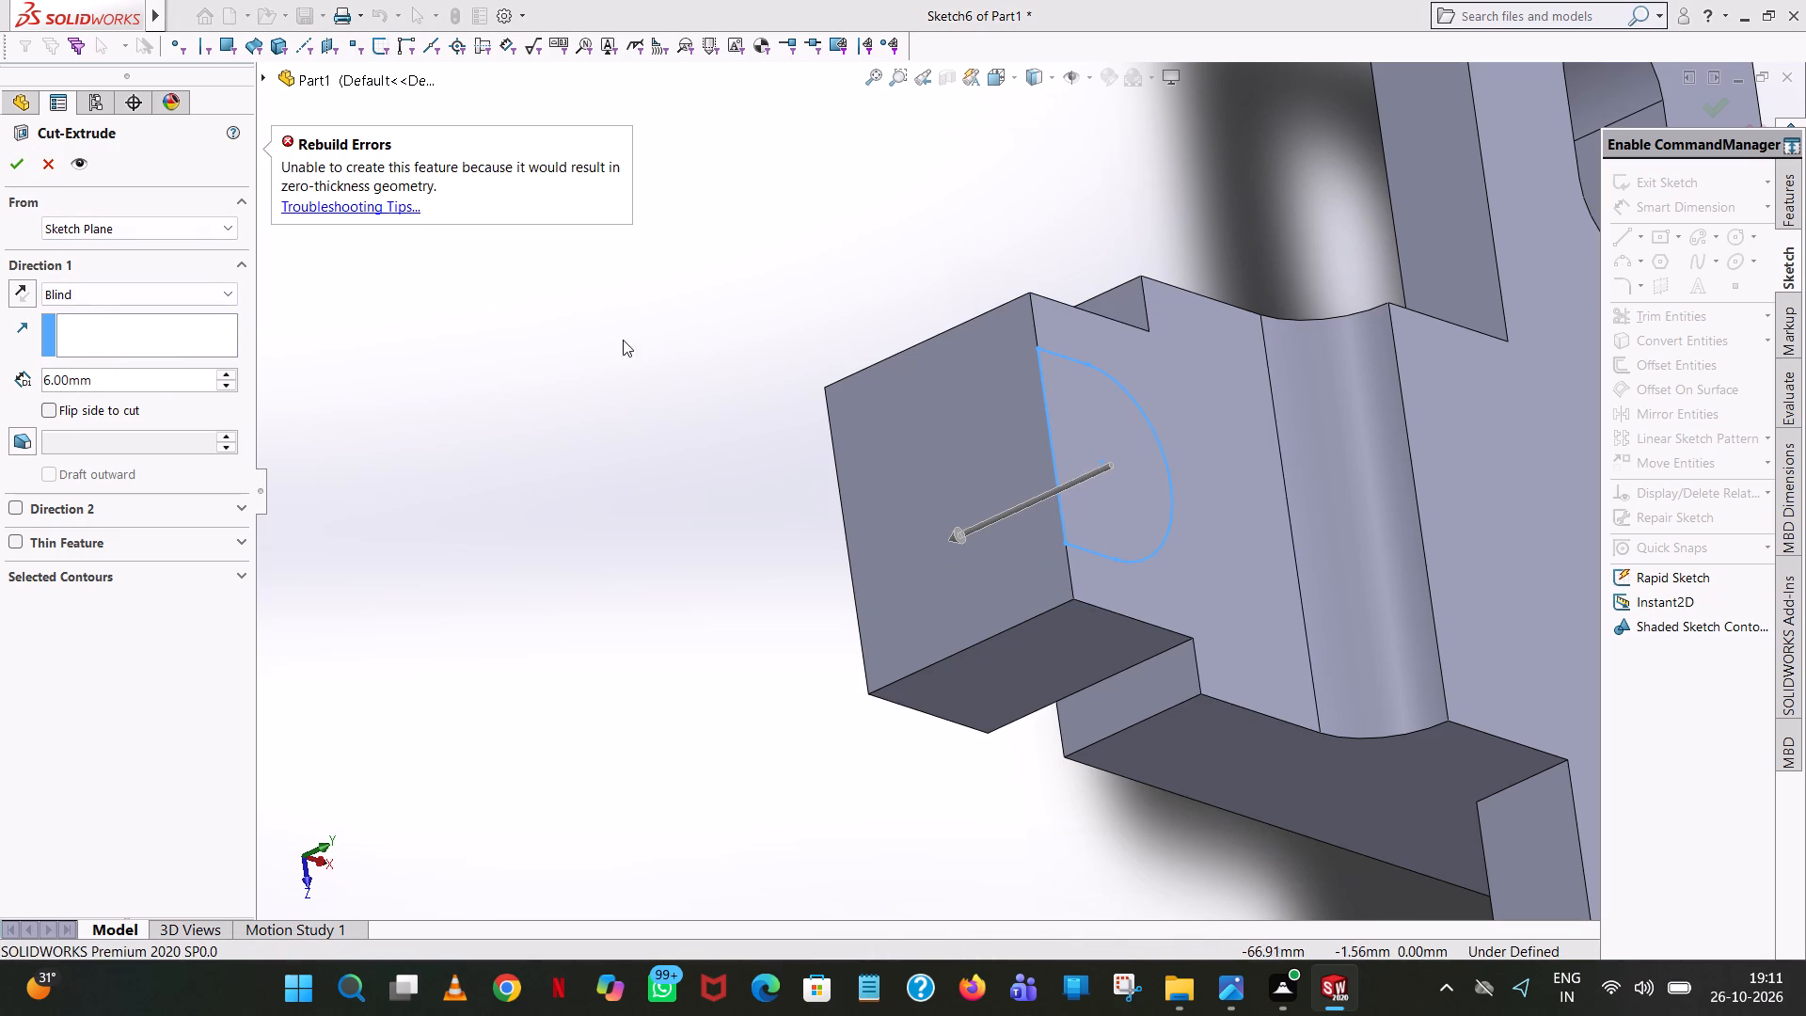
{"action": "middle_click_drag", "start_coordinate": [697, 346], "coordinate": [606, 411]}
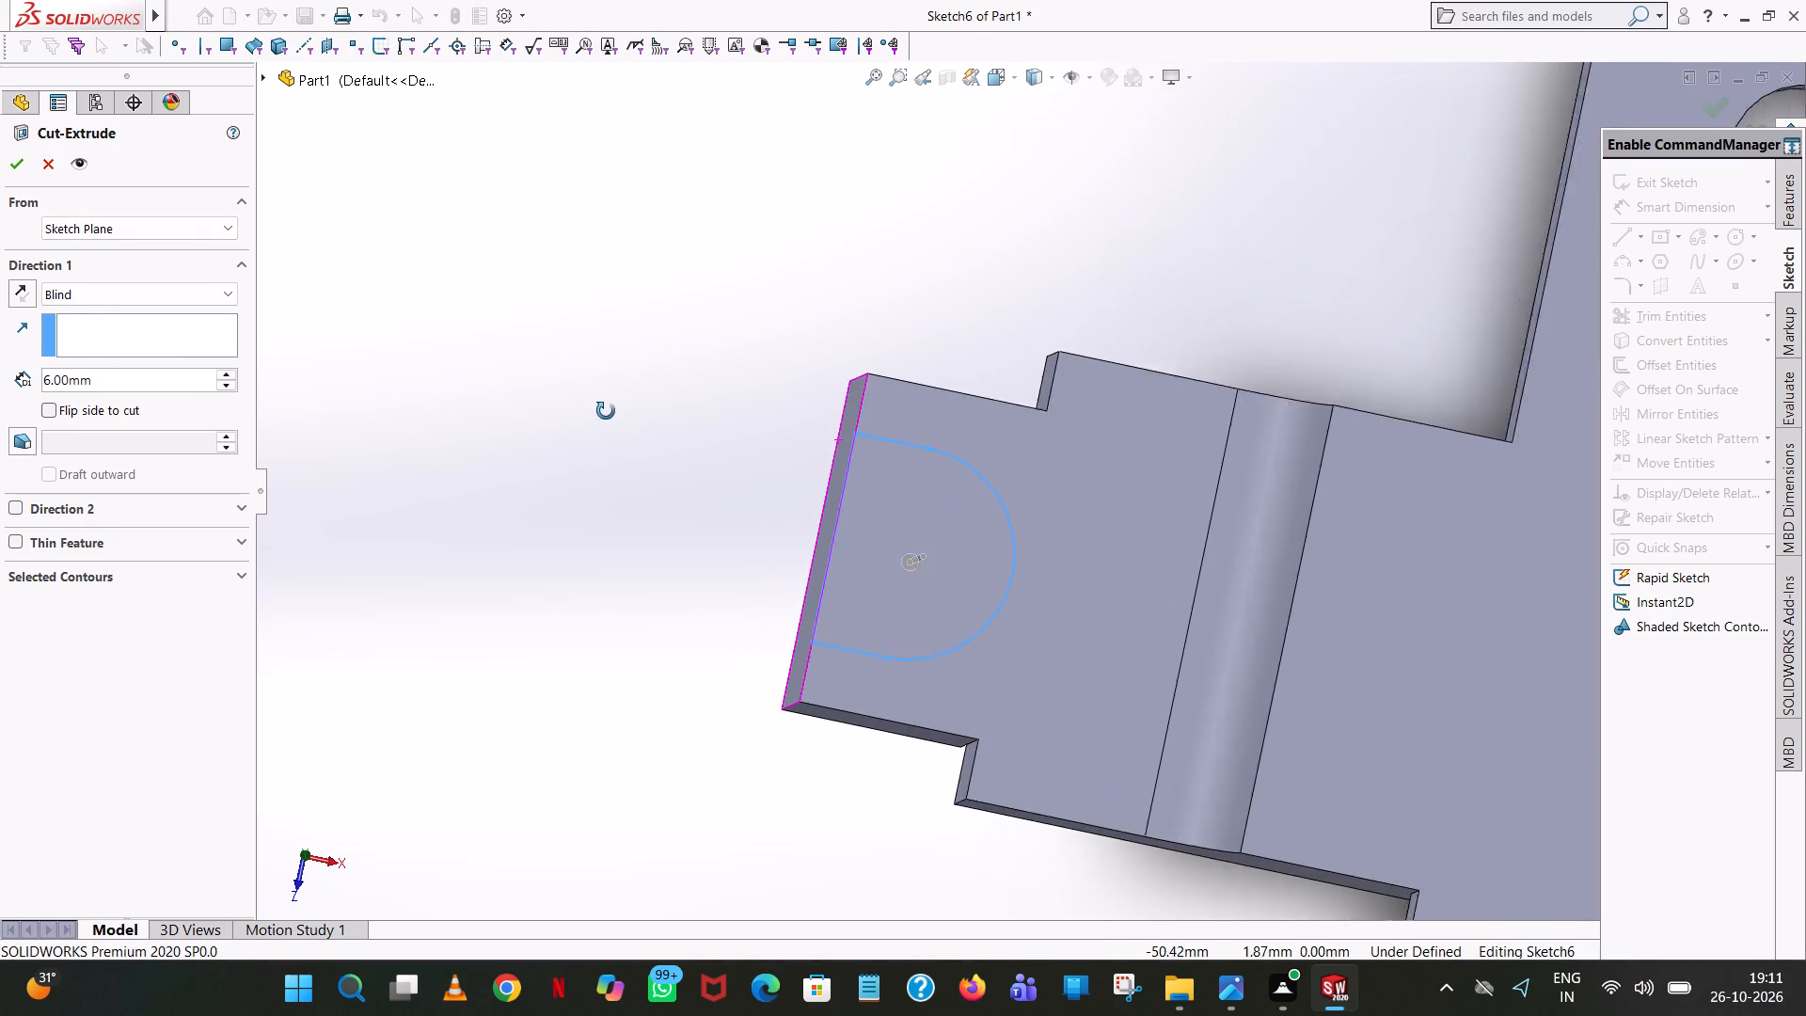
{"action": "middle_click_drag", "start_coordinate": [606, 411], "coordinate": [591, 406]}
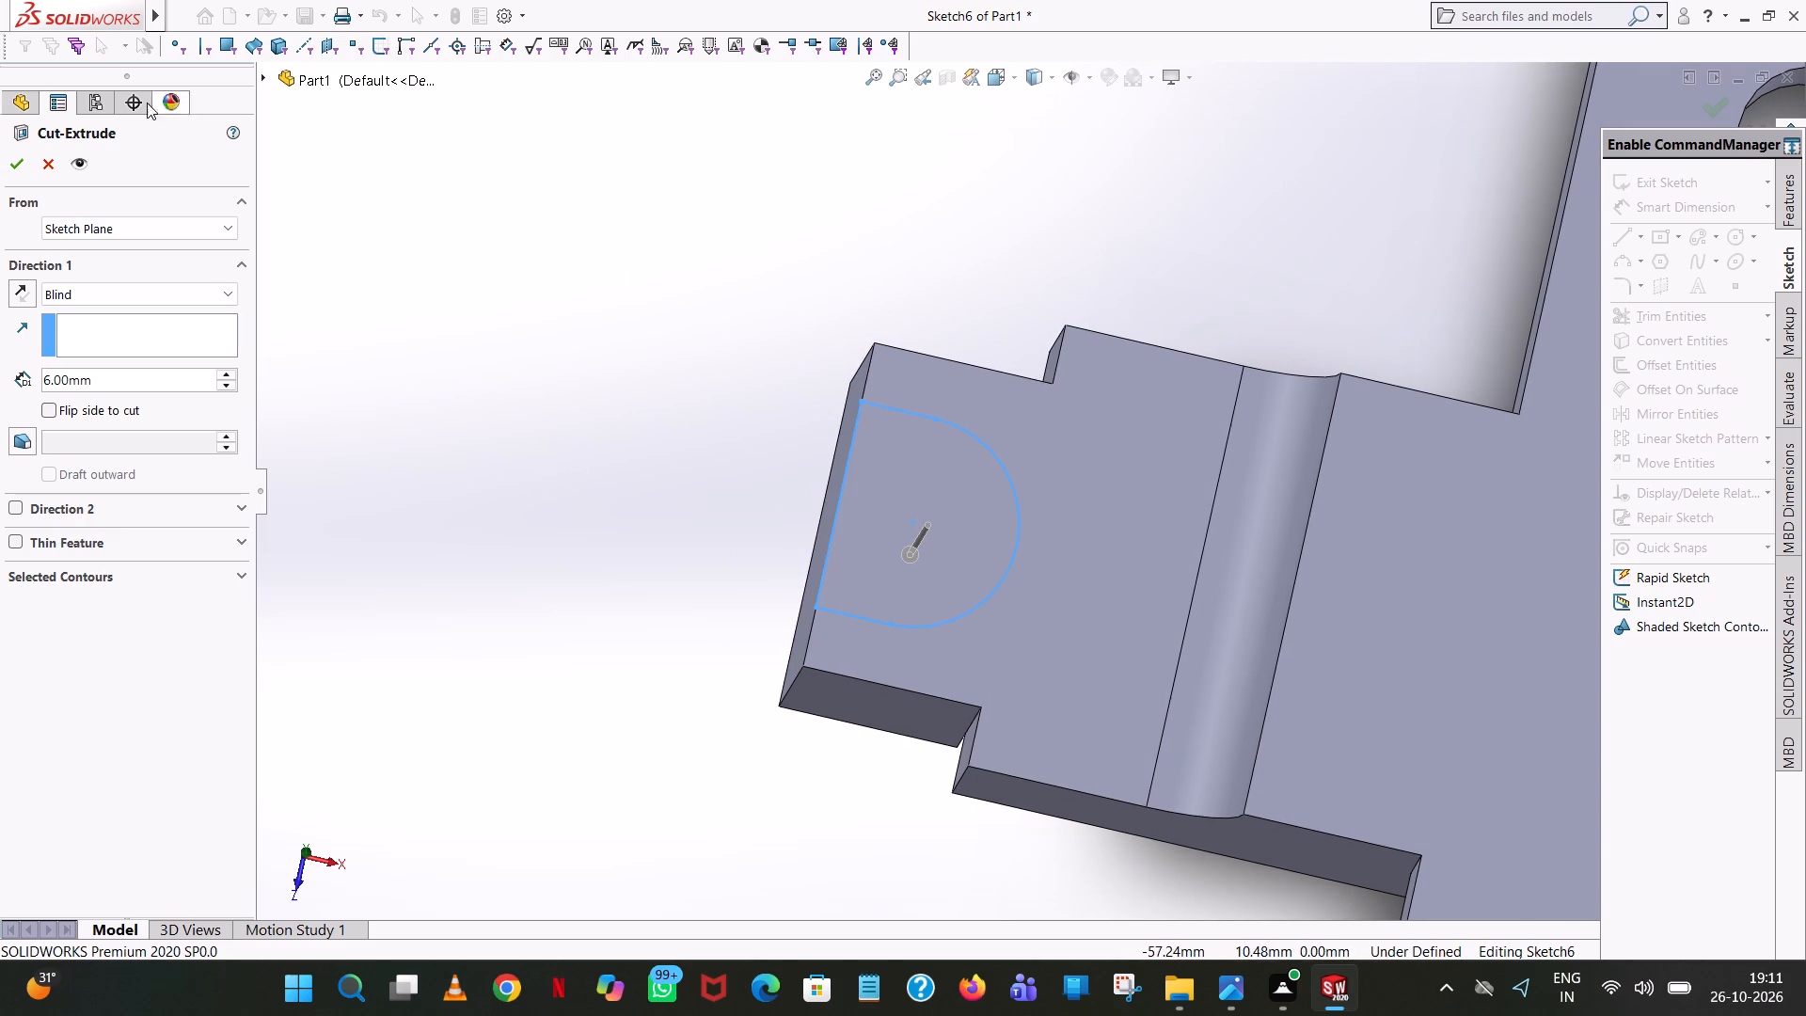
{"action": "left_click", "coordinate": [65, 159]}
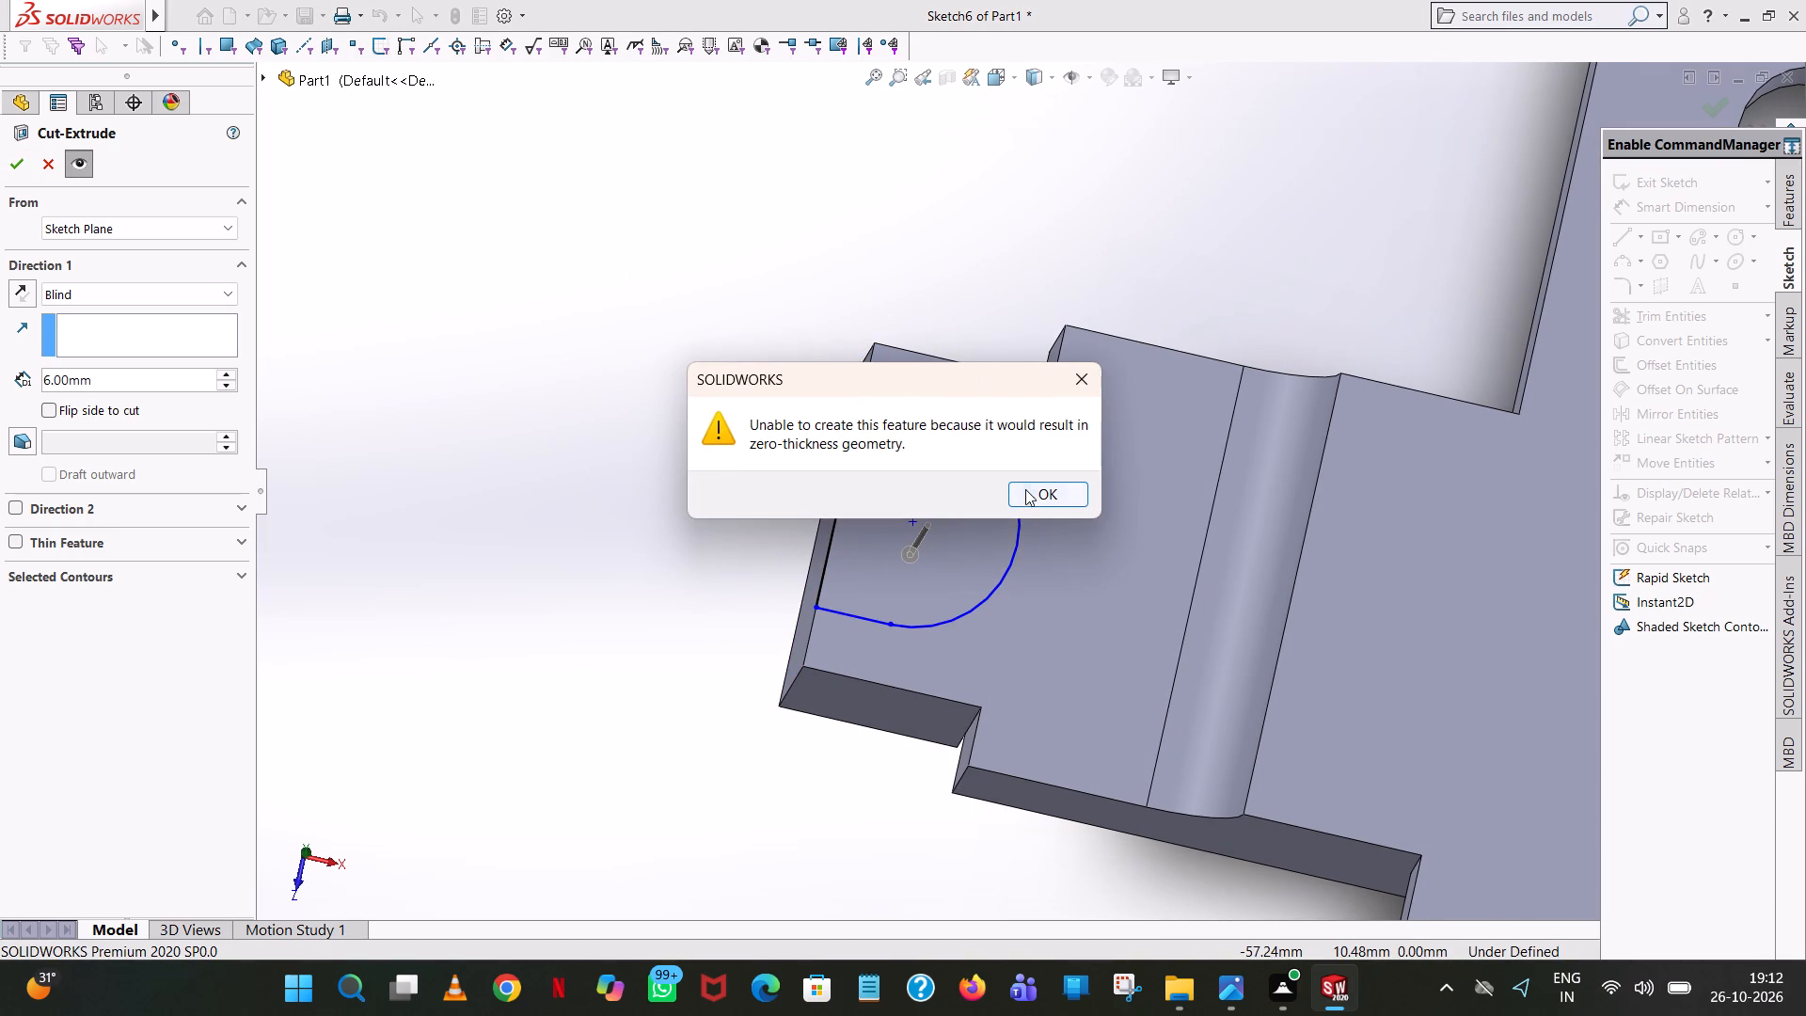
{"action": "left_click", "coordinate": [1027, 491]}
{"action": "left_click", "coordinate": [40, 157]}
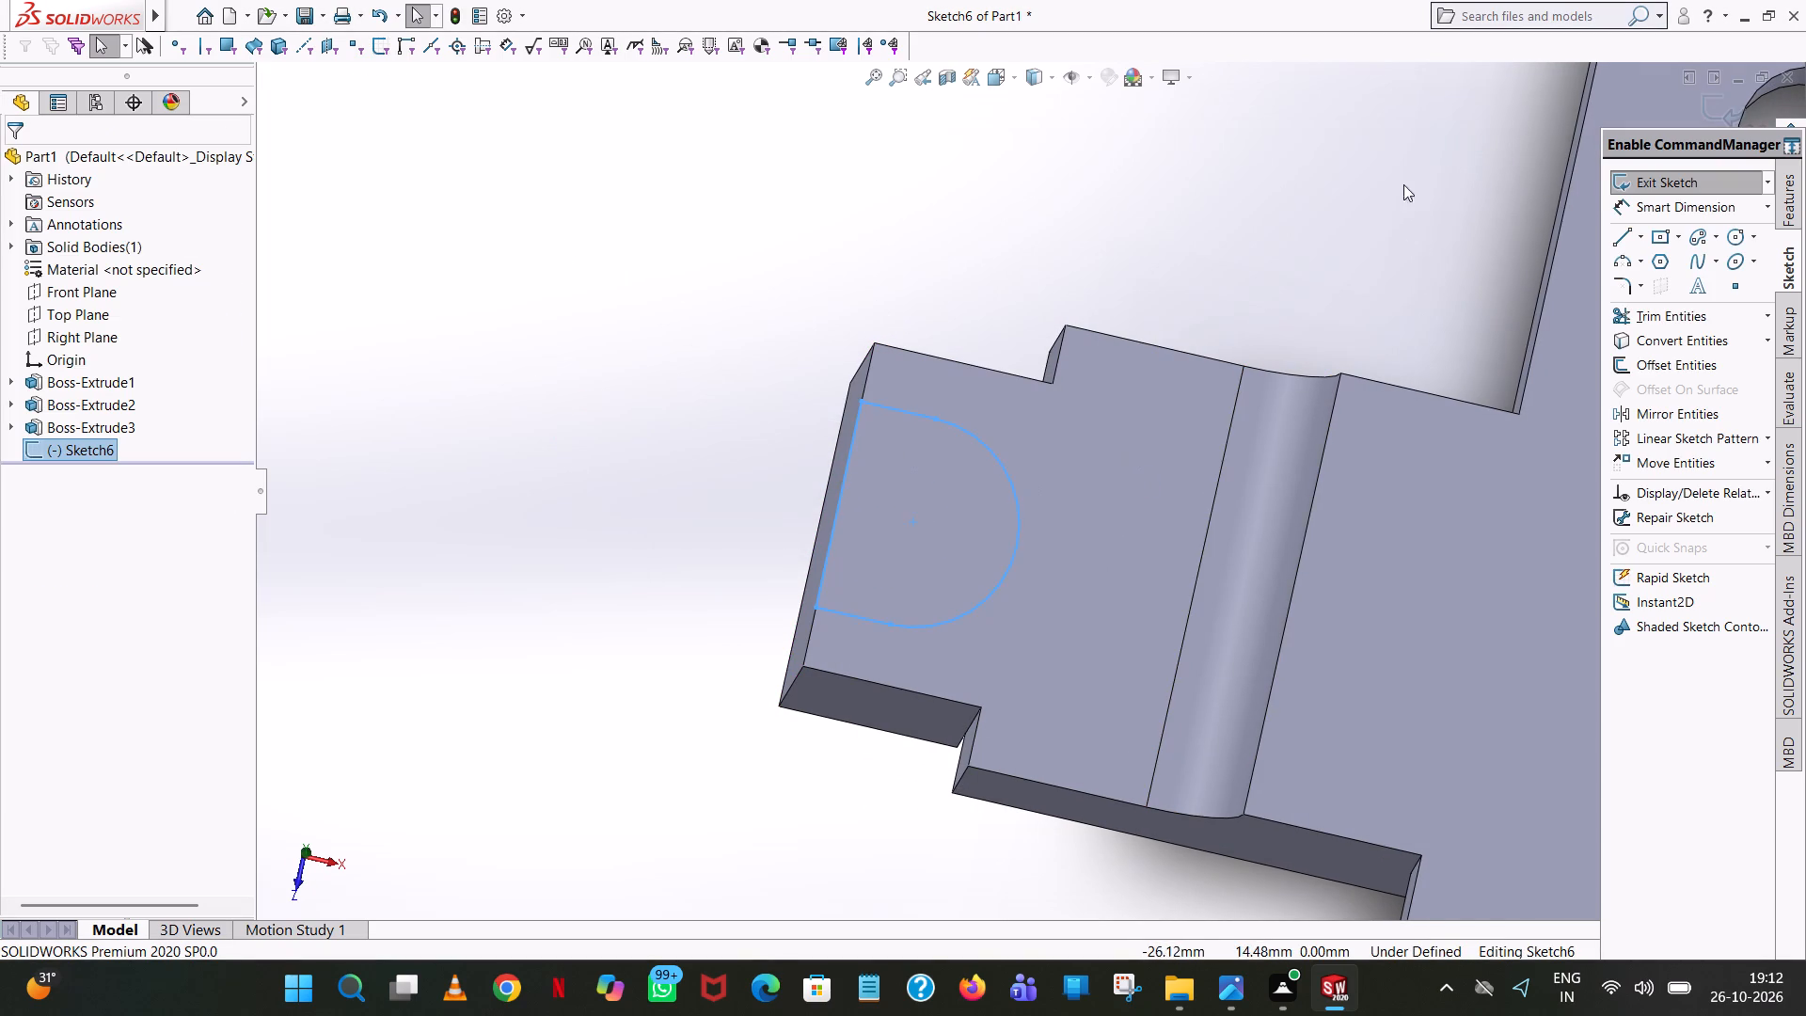
Examine the U-shaped profile's end points and tangent joints up close in a straight top view.
{"action": "left_click", "coordinate": [1012, 78]}
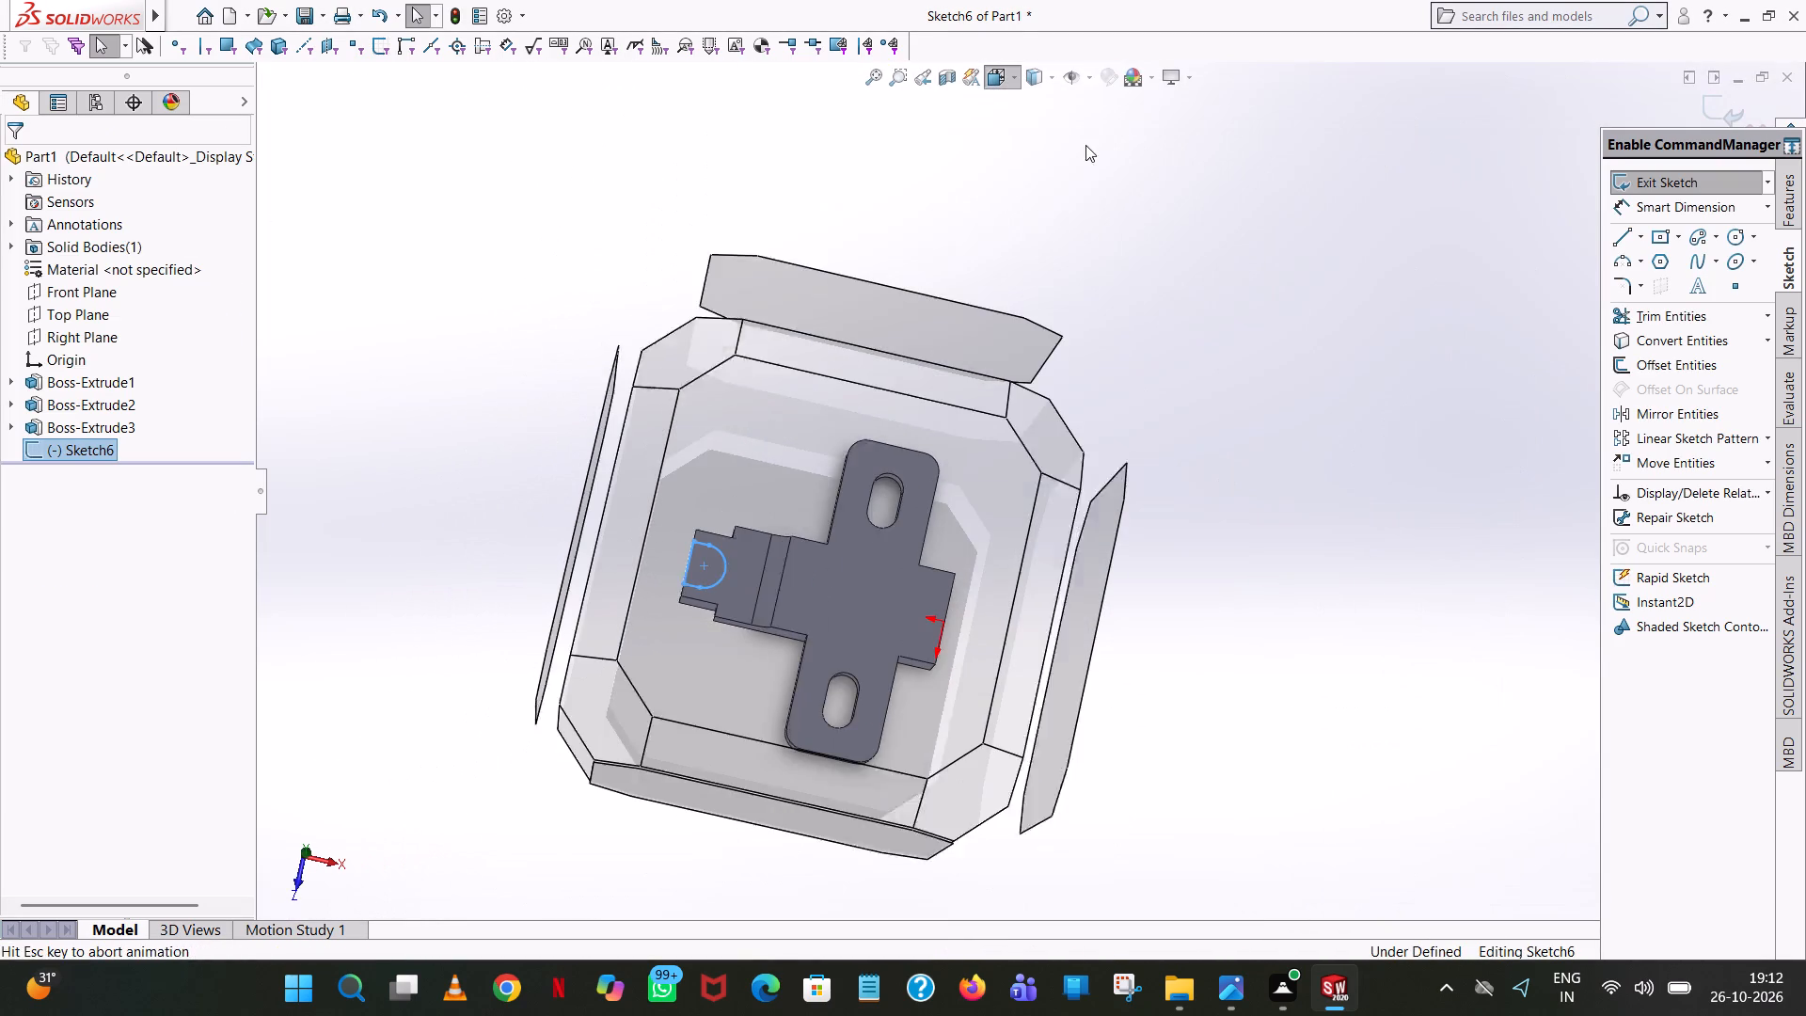
{"action": "left_click", "coordinate": [1117, 182]}
{"action": "left_click", "coordinate": [1101, 182]}
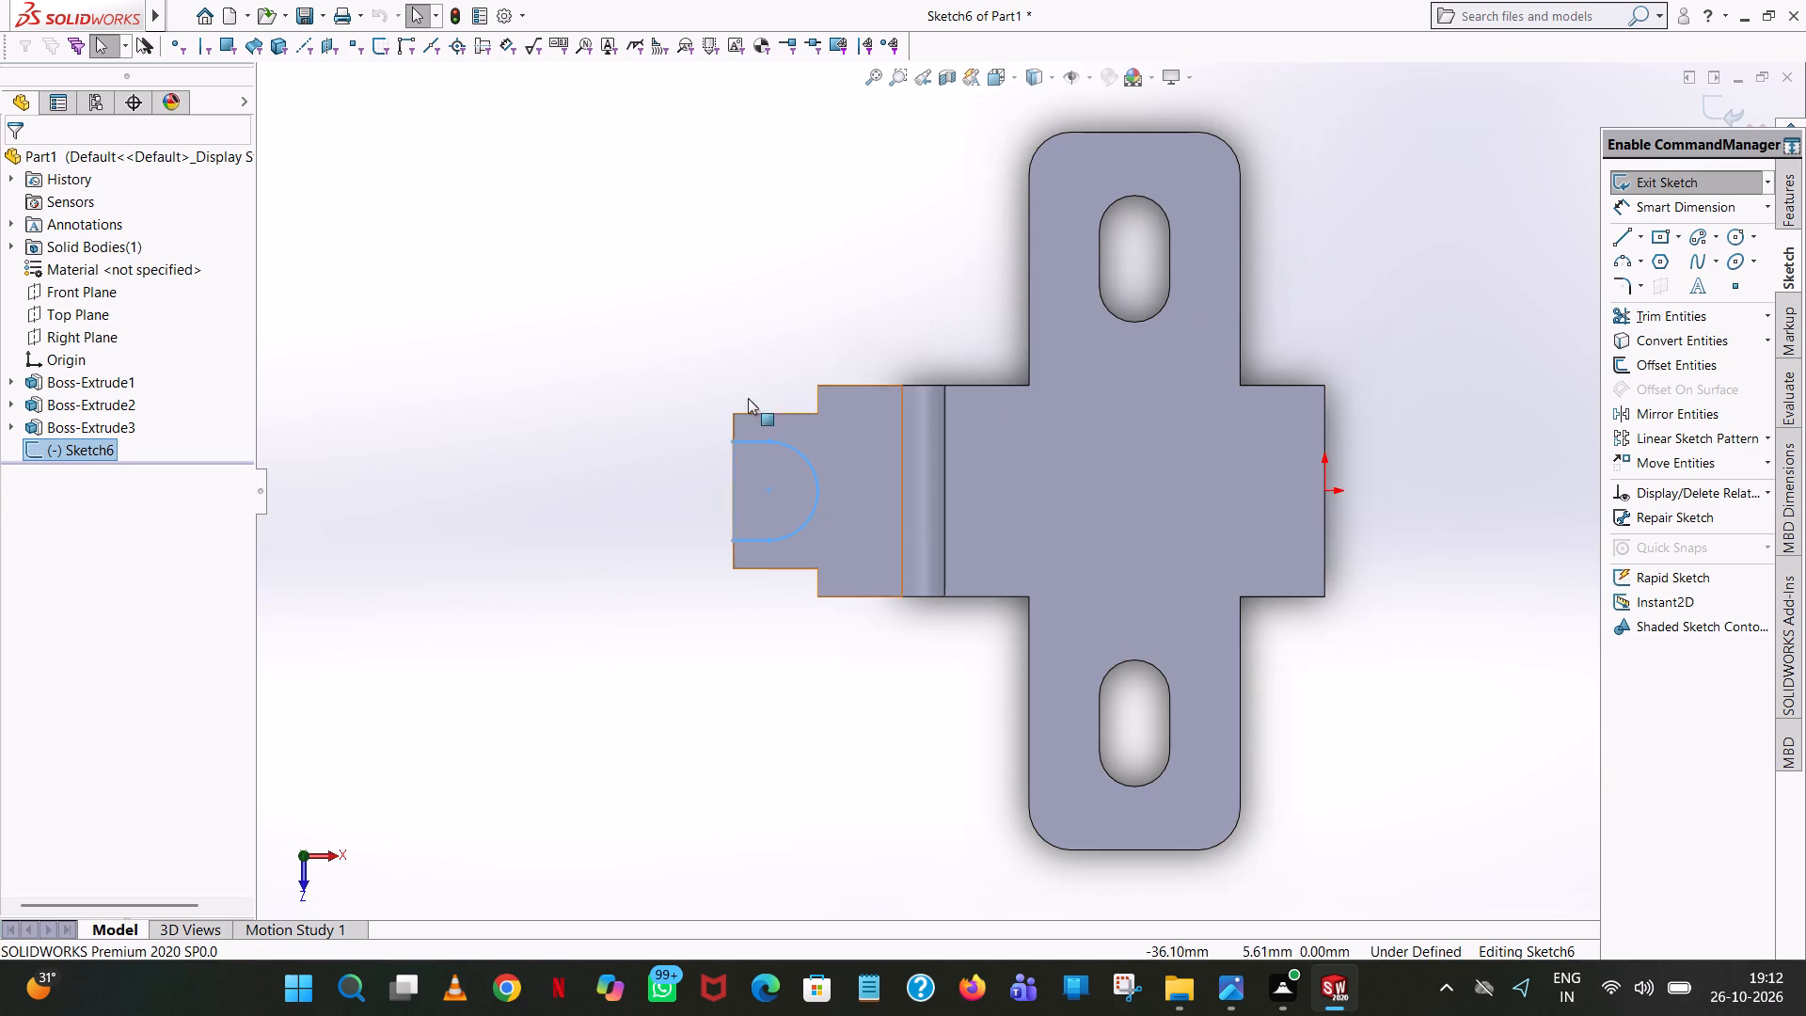
{"action": "left_click", "coordinate": [672, 346]}
{"action": "scroll", "coordinate": [816, 486], "scroll_direction": "down", "scroll_amount": 4}
{"action": "scroll", "coordinate": [770, 392], "scroll_direction": "down", "scroll_amount": 4}
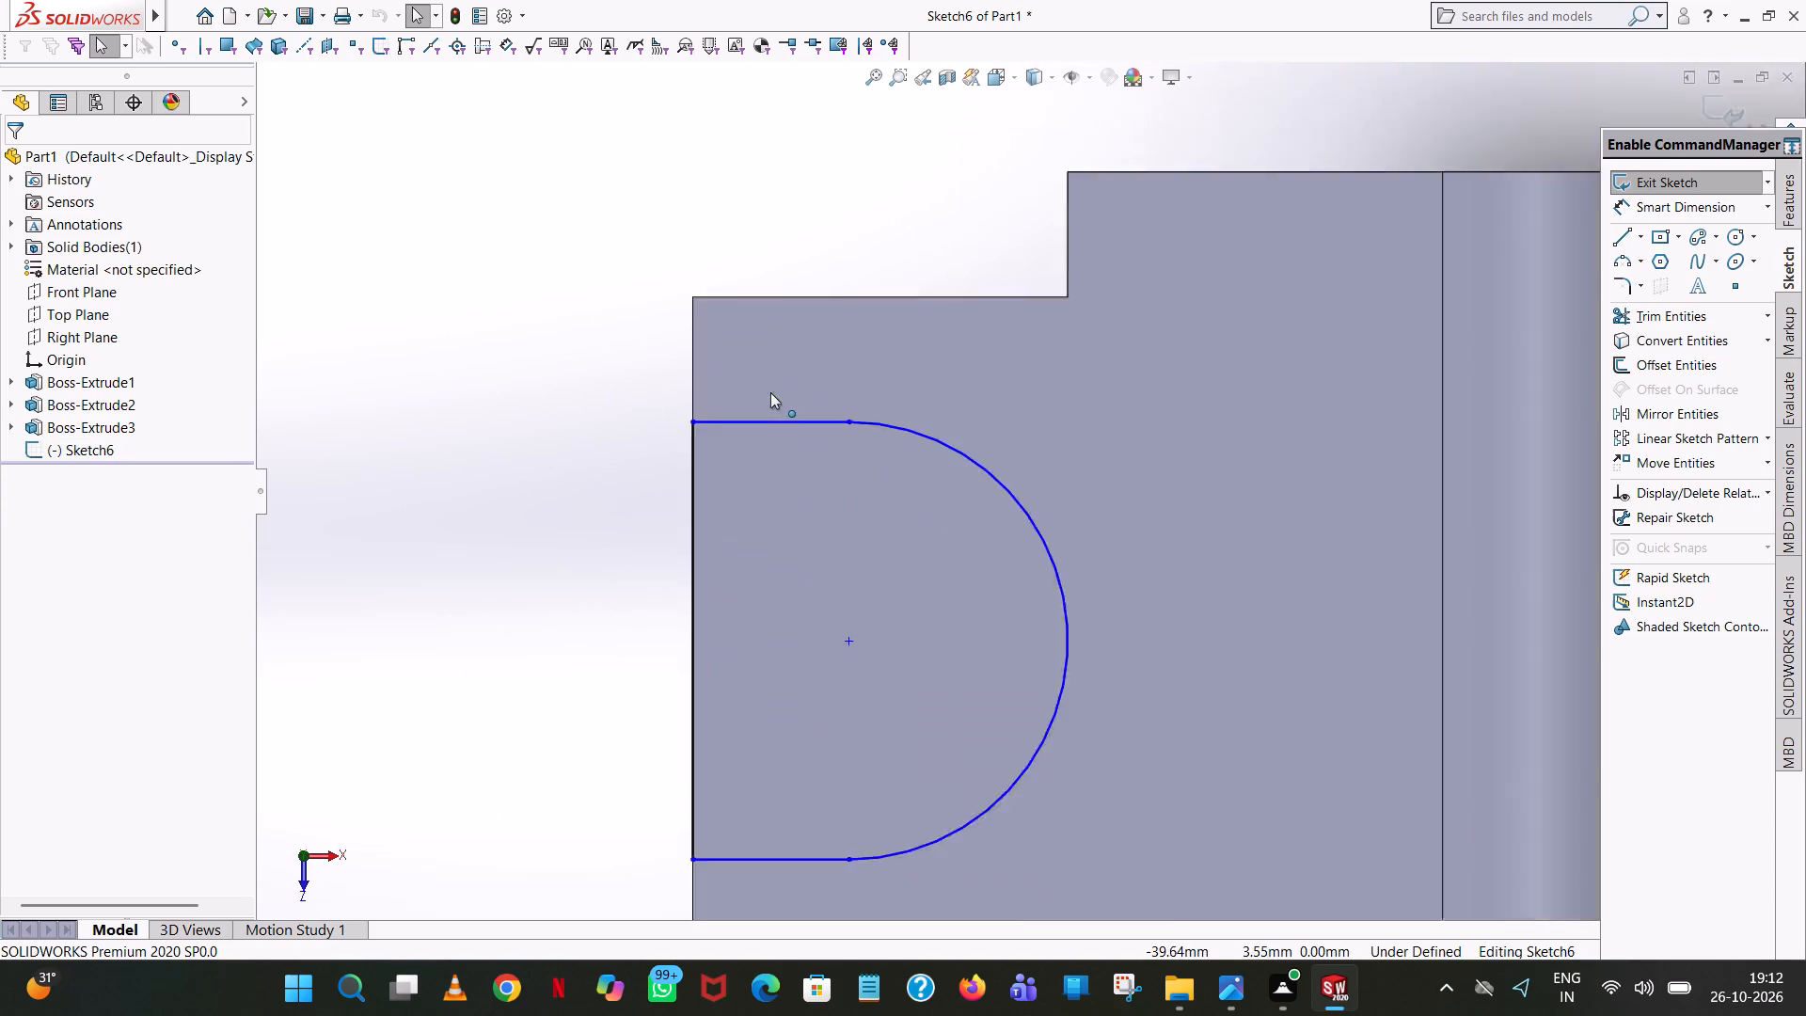
{"action": "scroll", "coordinate": [770, 392], "scroll_direction": "down", "scroll_amount": 1}
{"action": "scroll", "coordinate": [924, 484], "scroll_direction": "down", "scroll_amount": 11}
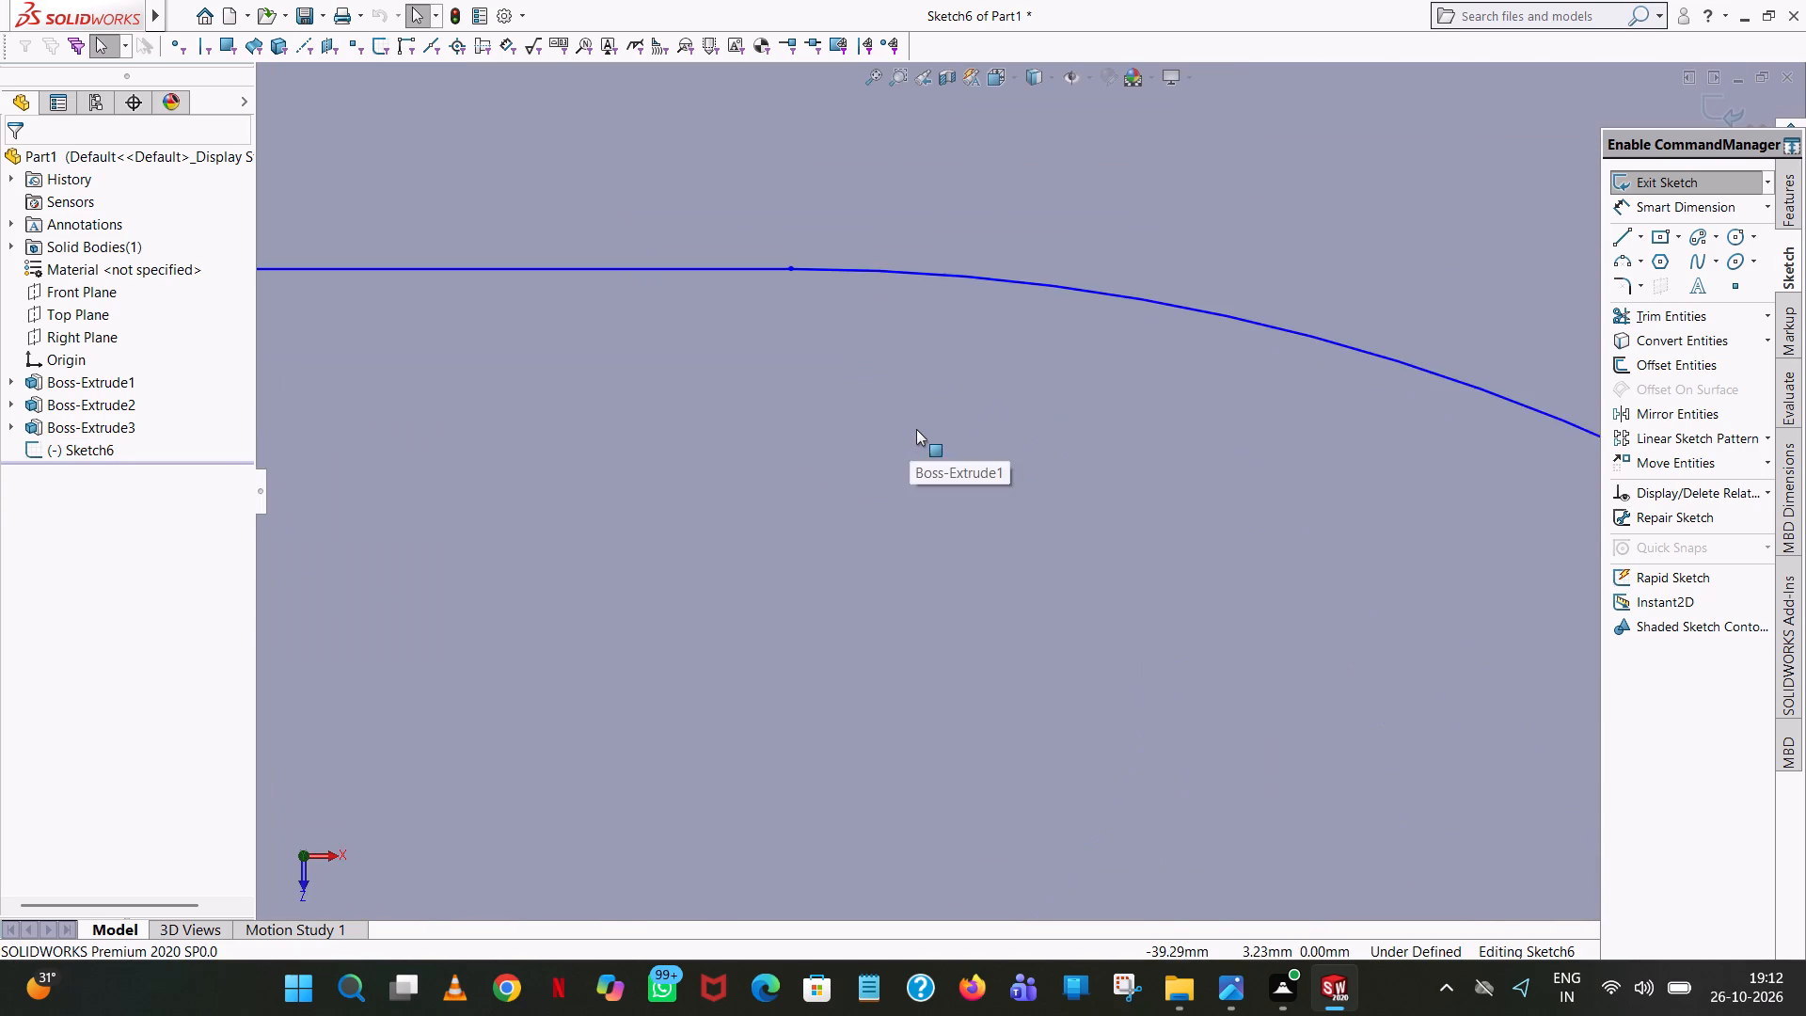
{"action": "scroll", "coordinate": [918, 427], "scroll_direction": "up", "scroll_amount": 18}
{"action": "scroll", "coordinate": [1035, 708], "scroll_direction": "down", "scroll_amount": 8}
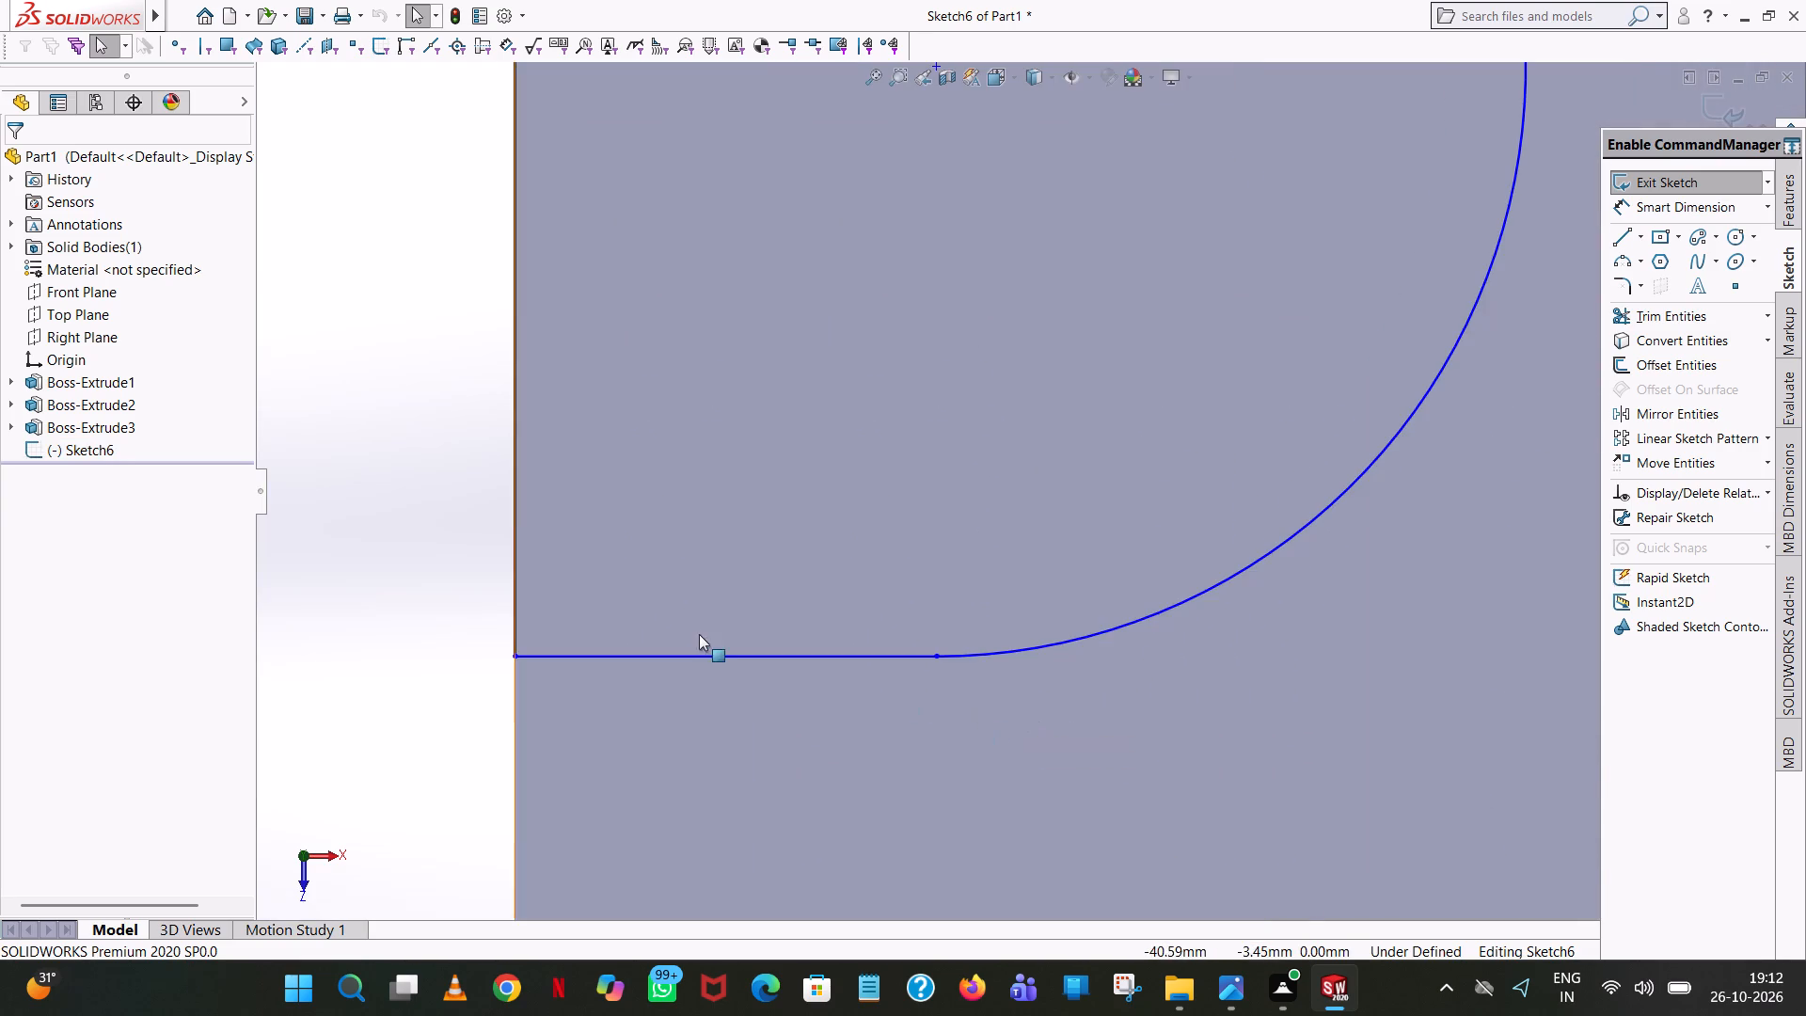
{"action": "scroll", "coordinate": [699, 630], "scroll_direction": "up", "scroll_amount": 6}
Dimension the U-shaped profile's semicircle with a radius of 3.5 mm.
{"action": "left_click", "coordinate": [1668, 207]}
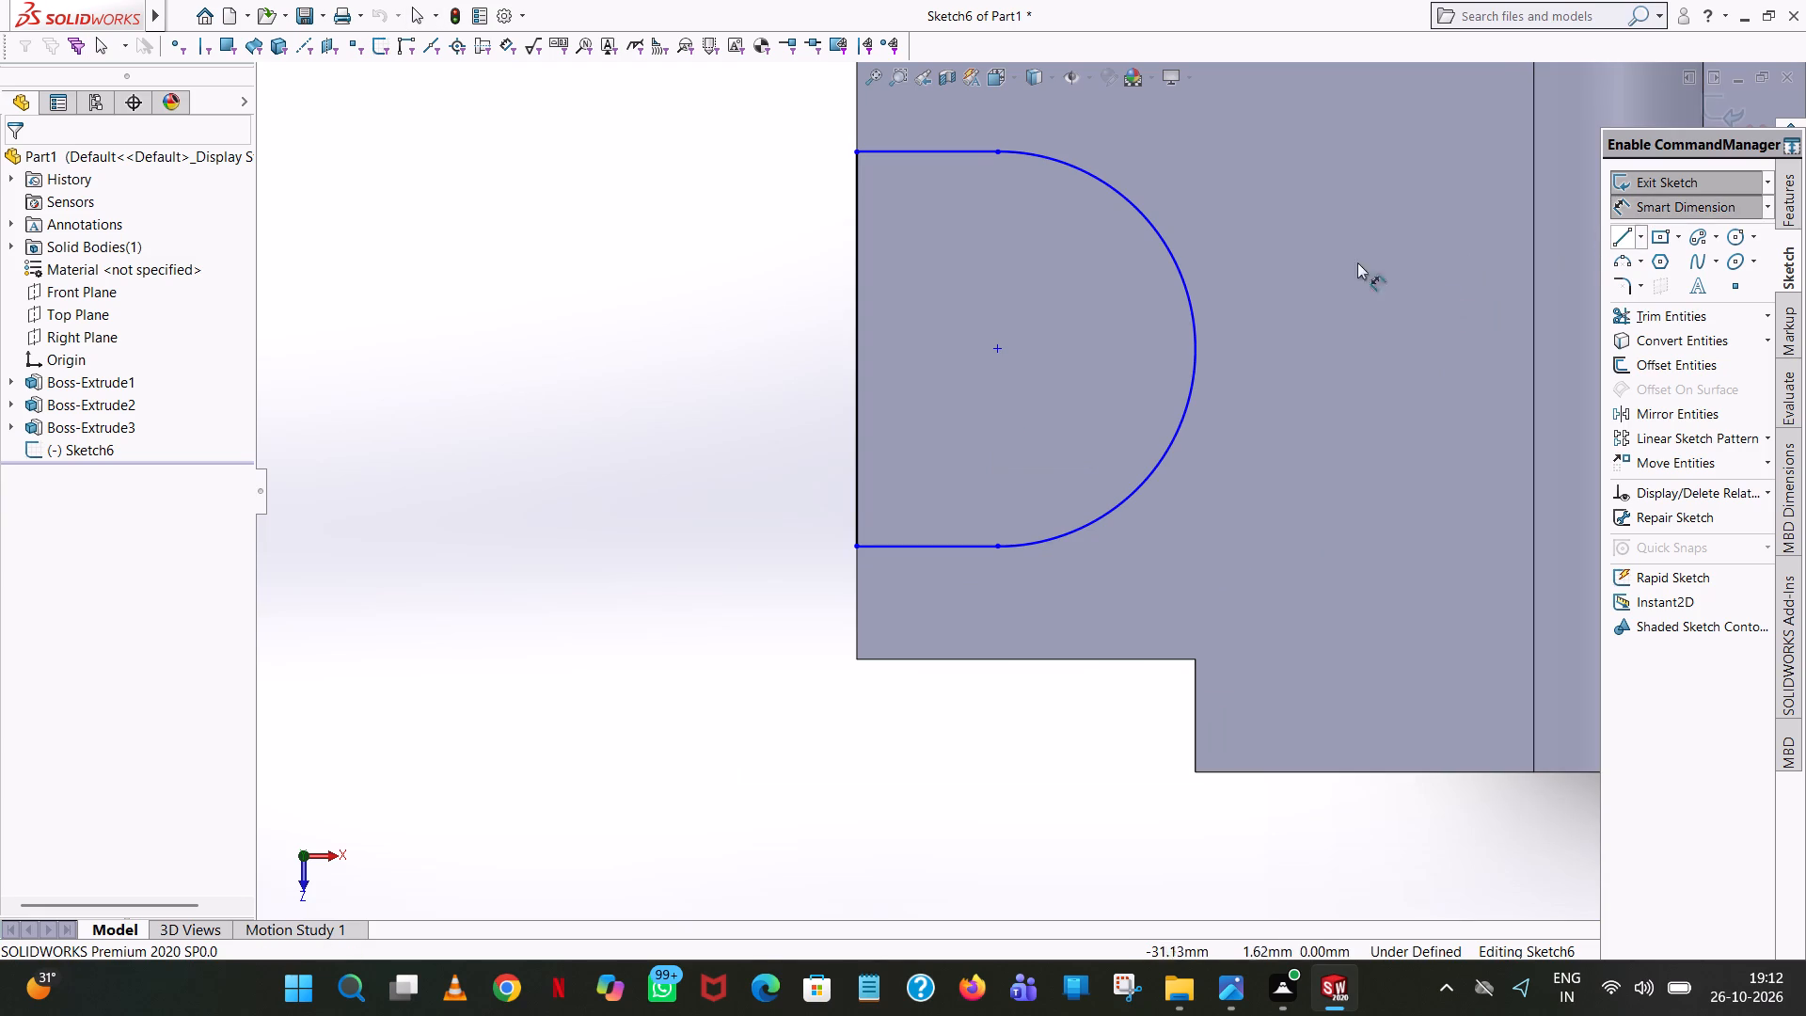
{"action": "left_click", "coordinate": [1178, 248]}
{"action": "left_click", "coordinate": [1174, 249]}
{"action": "left_click", "coordinate": [1360, 192]}
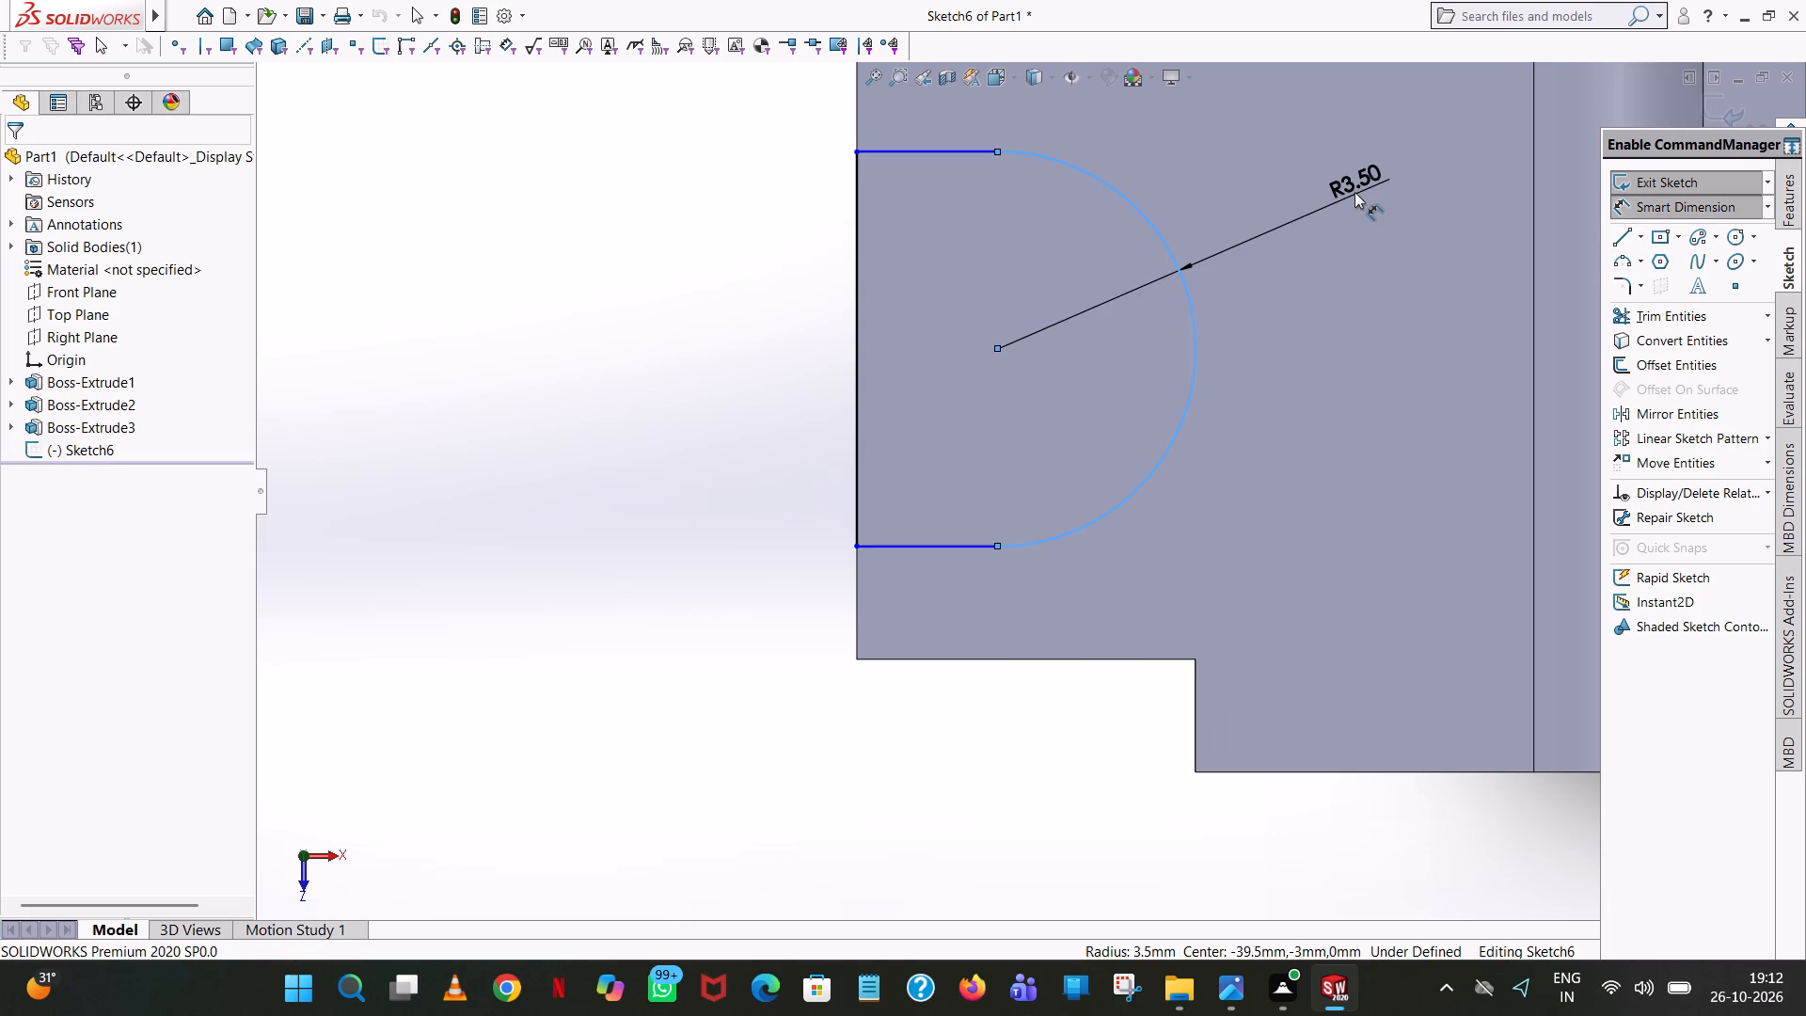
{"action": "left_click", "coordinate": [1280, 167]}
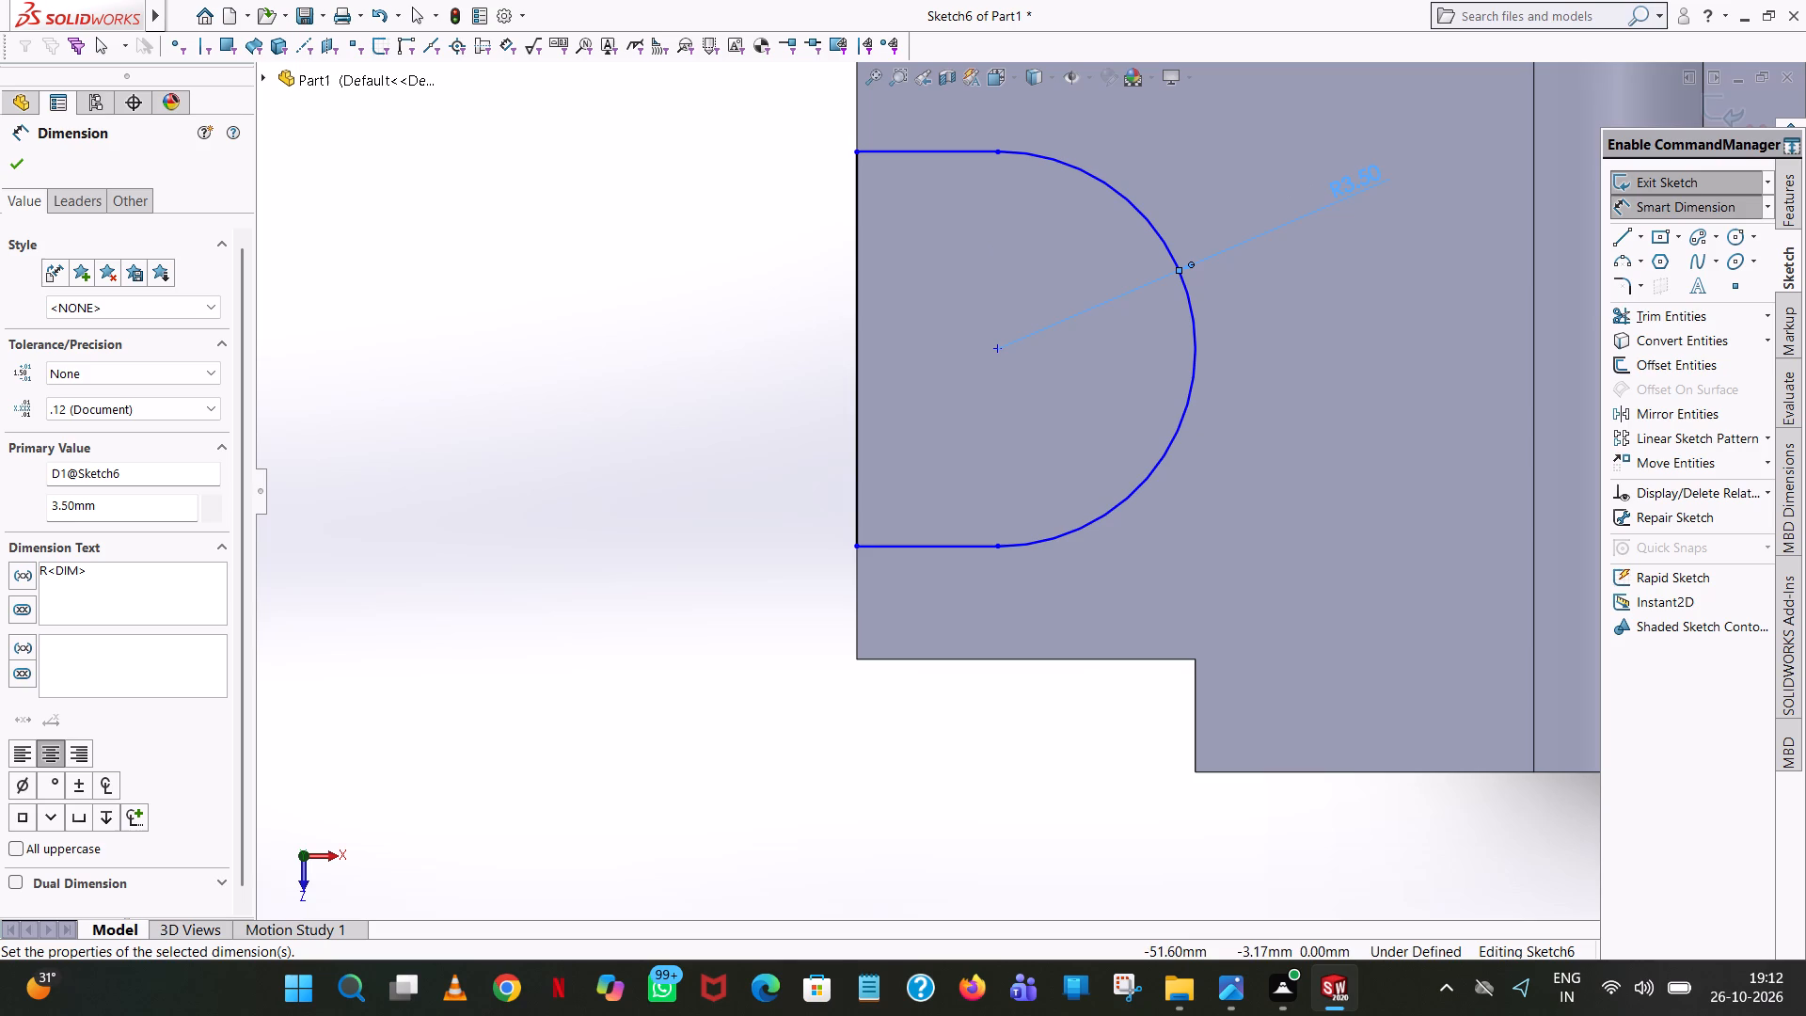
{"action": "left_click", "coordinate": [784, 468]}
Dimension the horizontal distance from the semicircle's centre to the origin as 39.5 mm.
{"action": "scroll", "coordinate": [1149, 366], "scroll_direction": "up", "scroll_amount": 6}
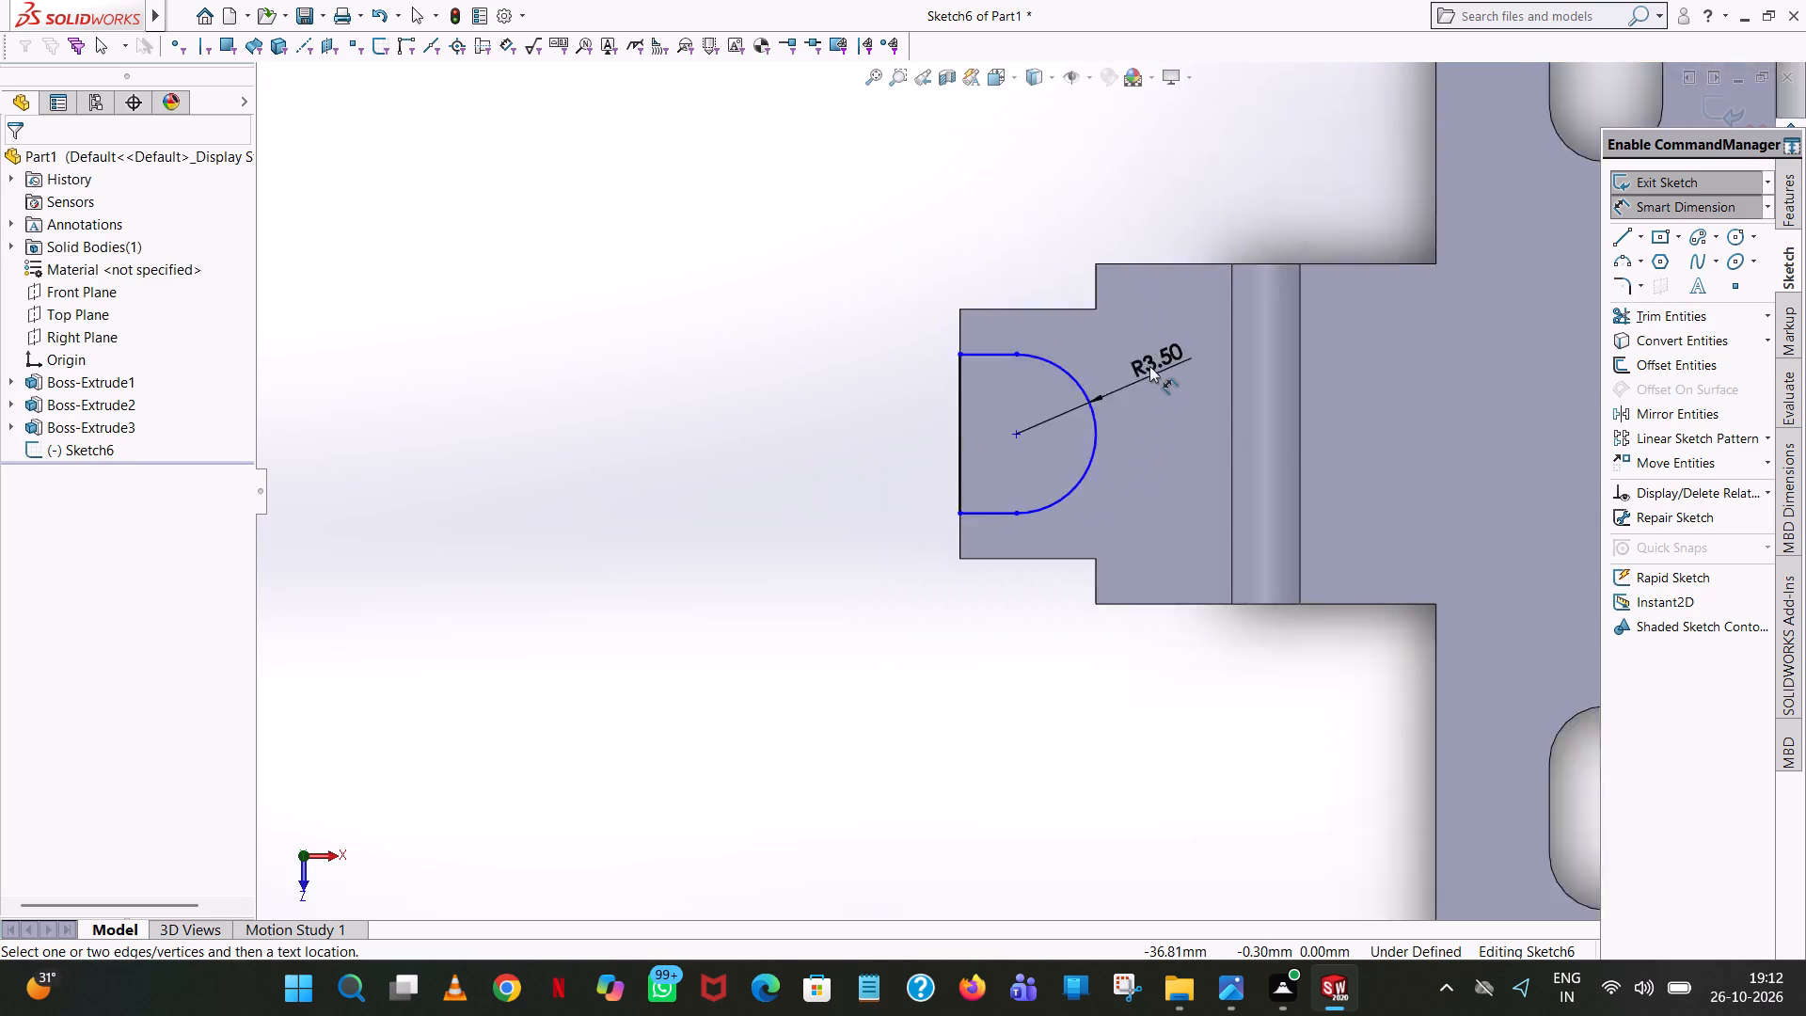
{"action": "scroll", "coordinate": [1149, 366], "scroll_direction": "up", "scroll_amount": 2}
{"action": "left_click", "coordinate": [1024, 456]}
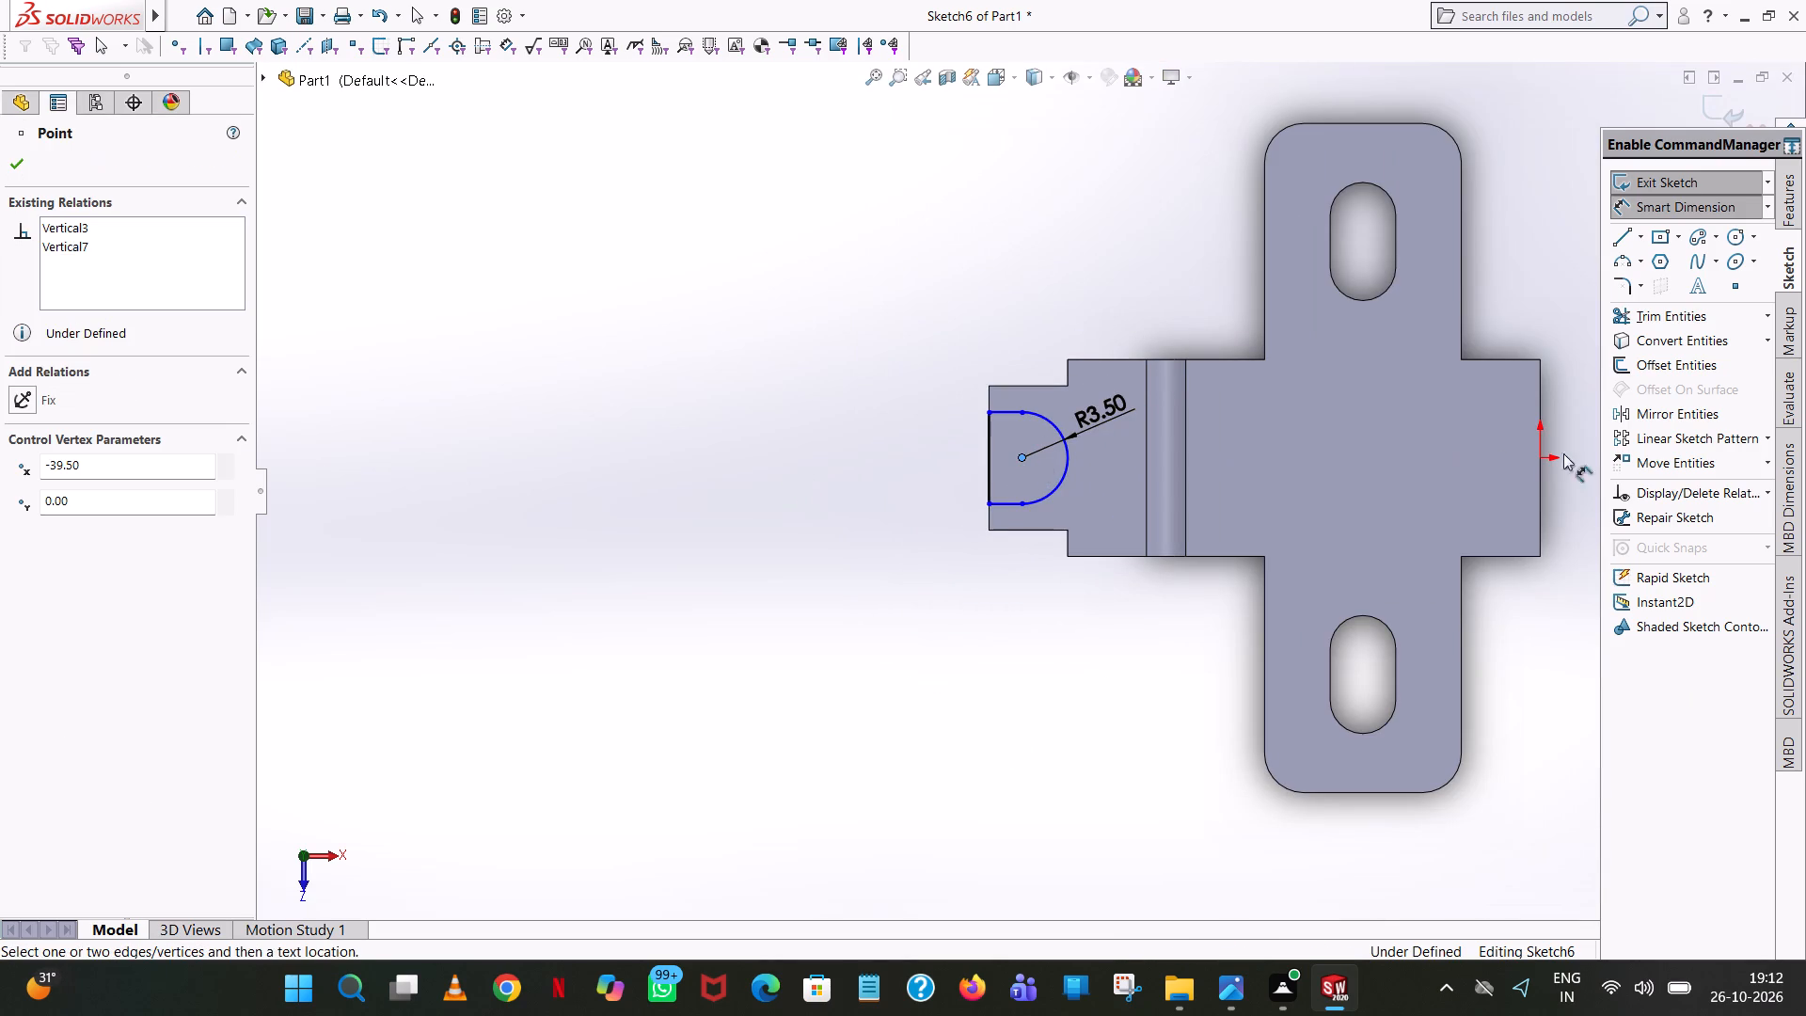
{"action": "left_click", "coordinate": [1540, 457]}
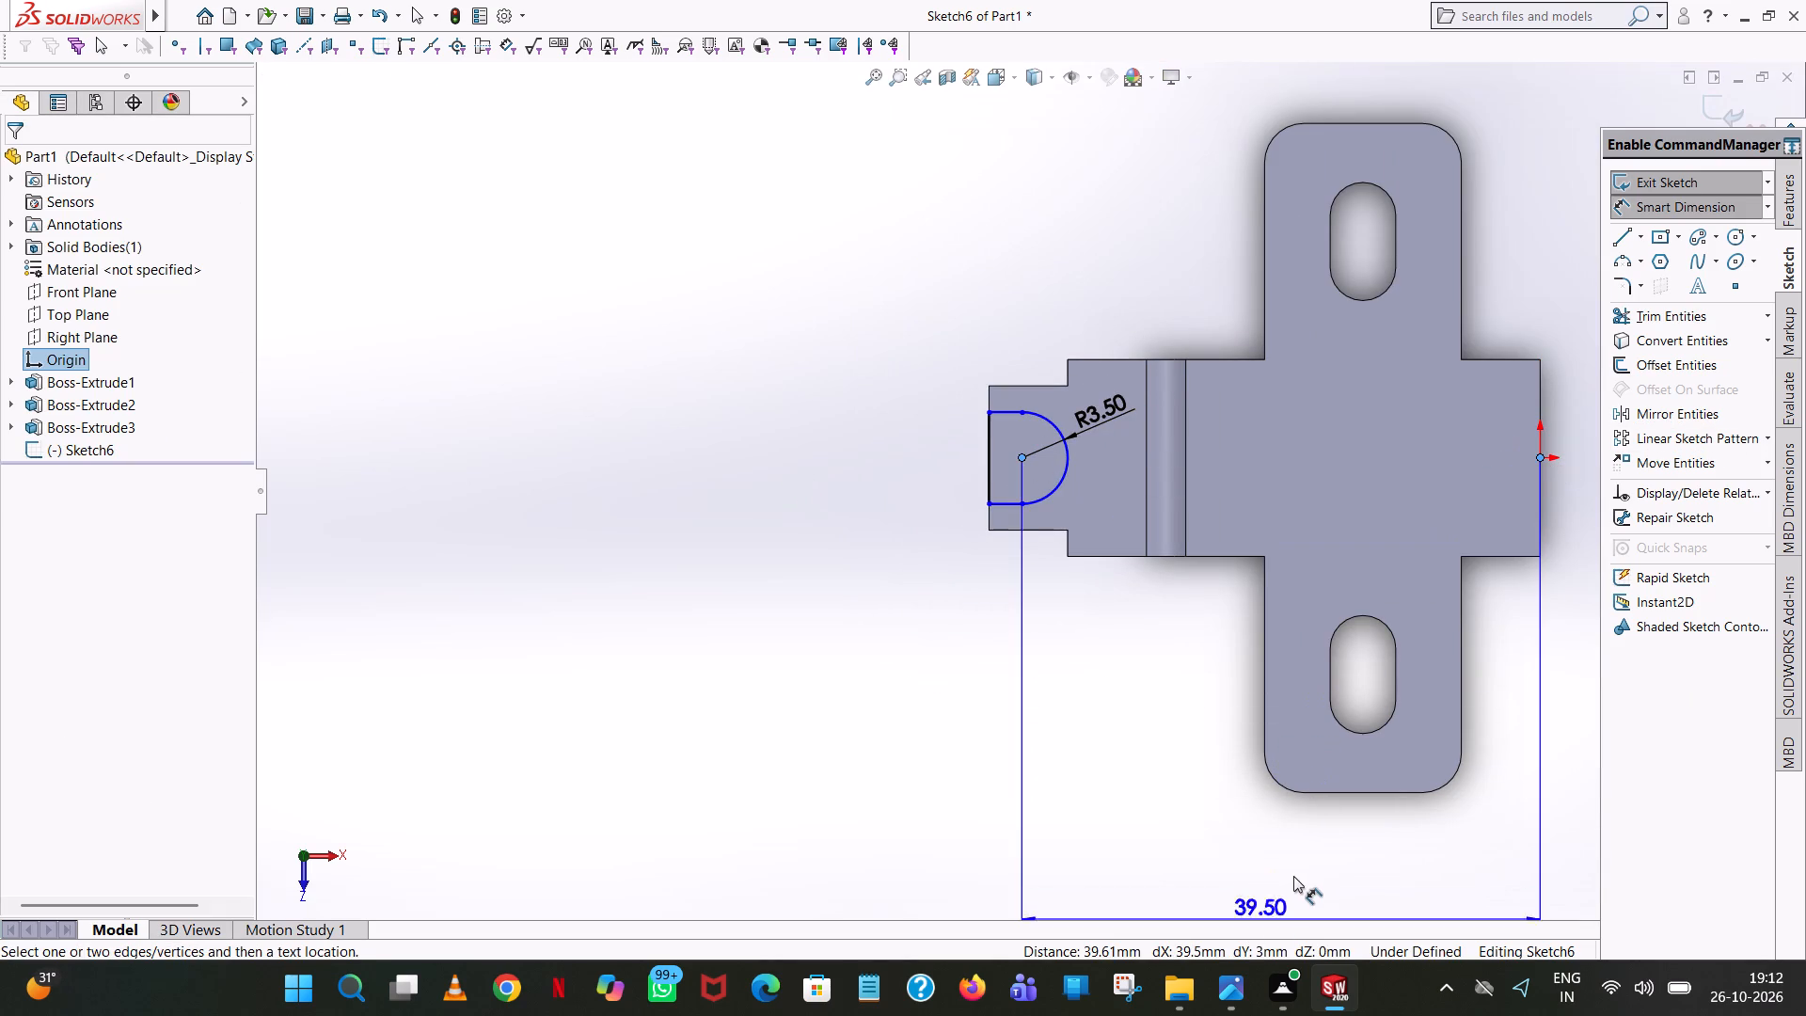
{"action": "left_click", "coordinate": [1295, 871]}
{"action": "left_click", "coordinate": [1226, 844]}
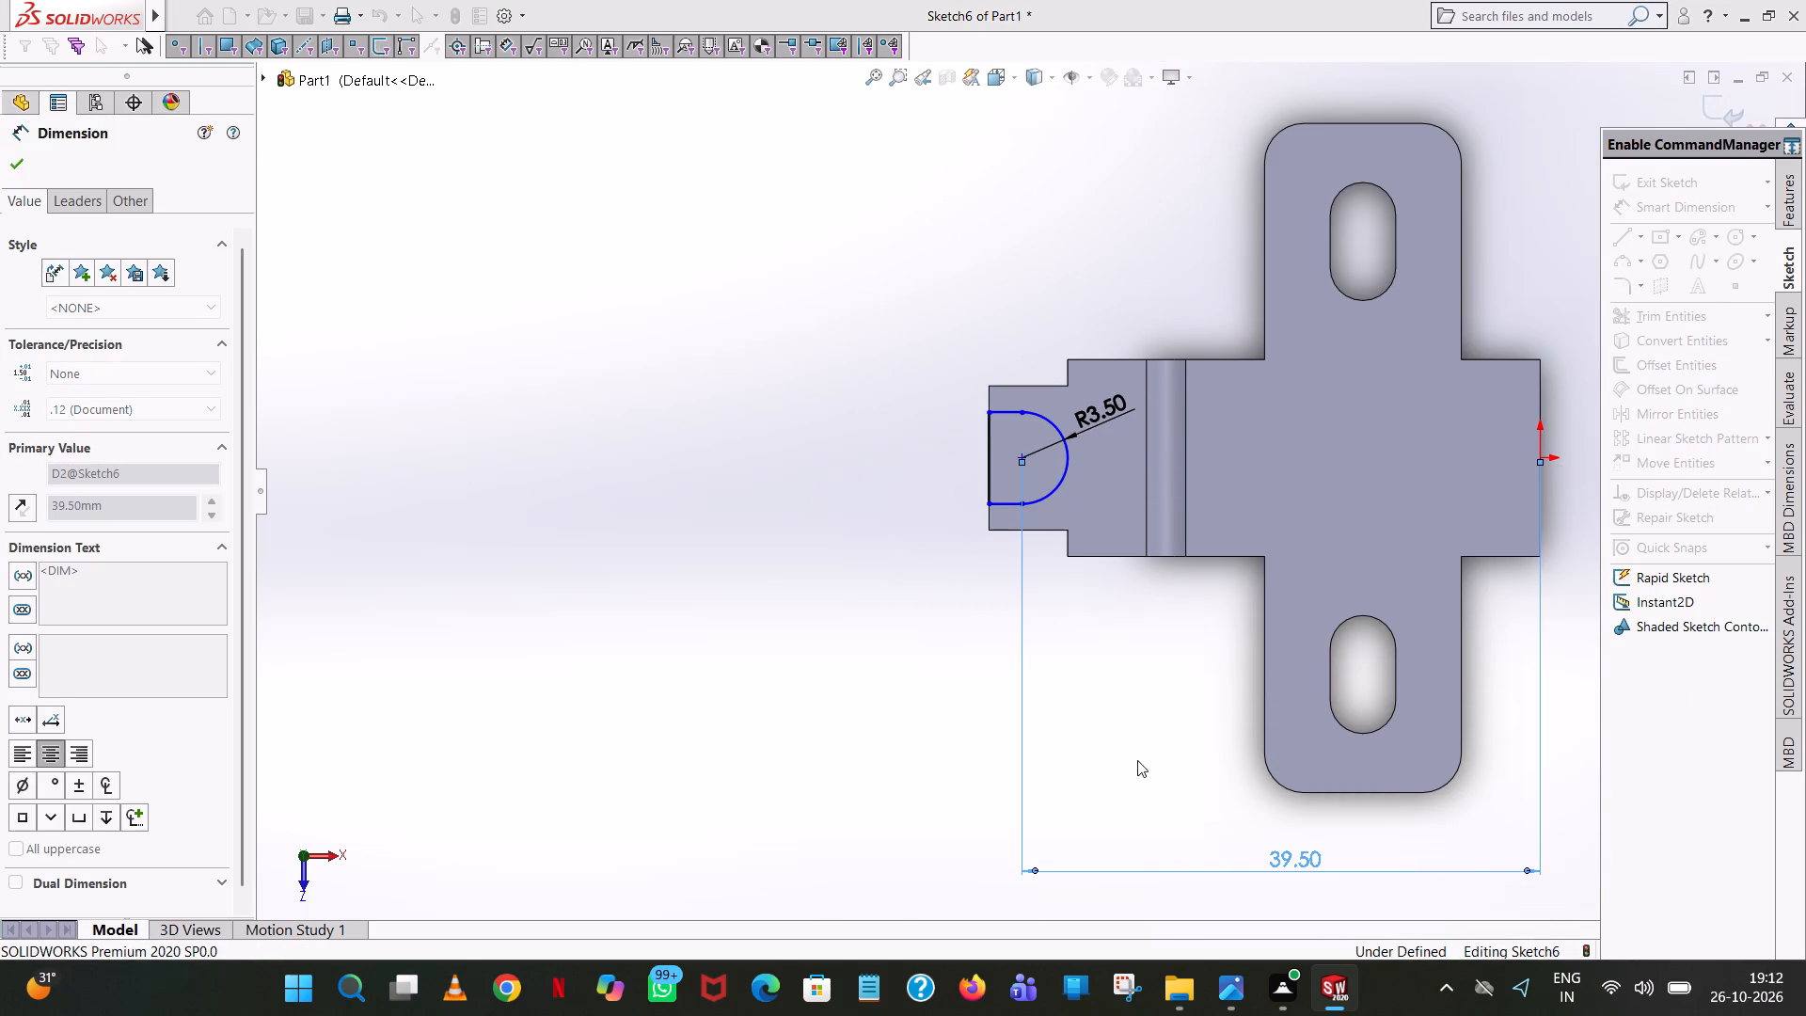
{"action": "left_click", "coordinate": [1131, 749]}
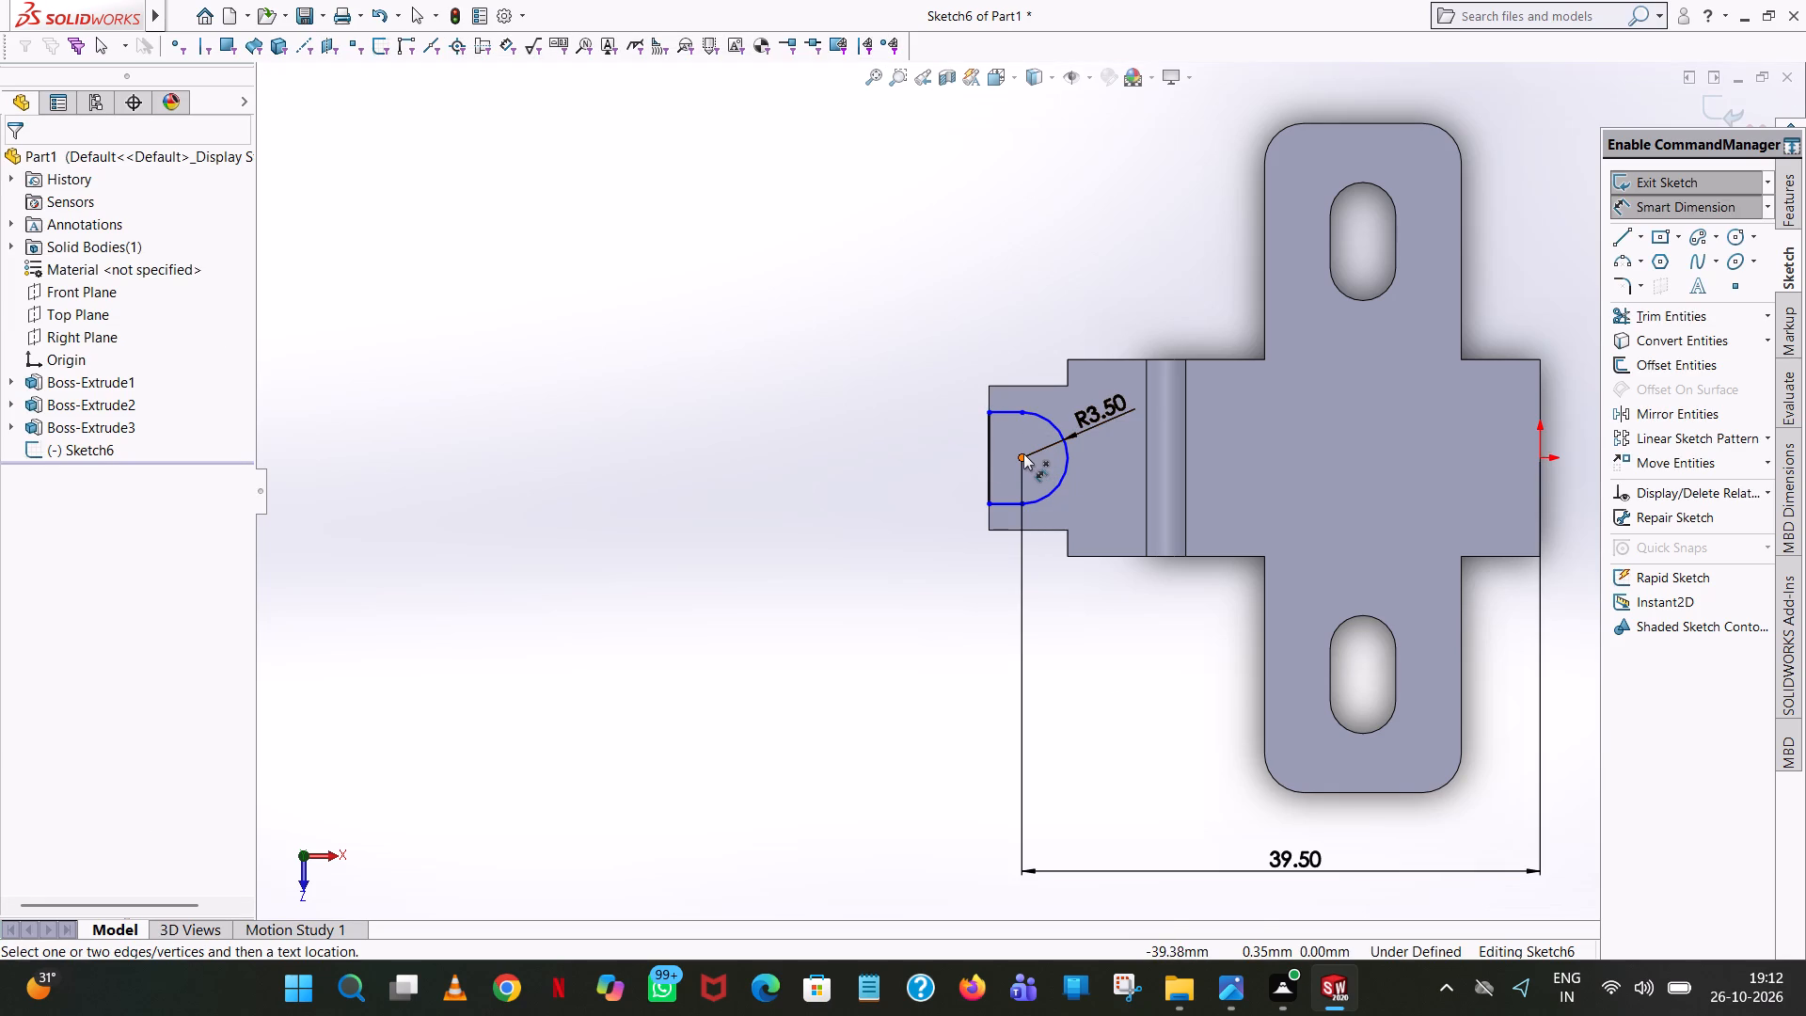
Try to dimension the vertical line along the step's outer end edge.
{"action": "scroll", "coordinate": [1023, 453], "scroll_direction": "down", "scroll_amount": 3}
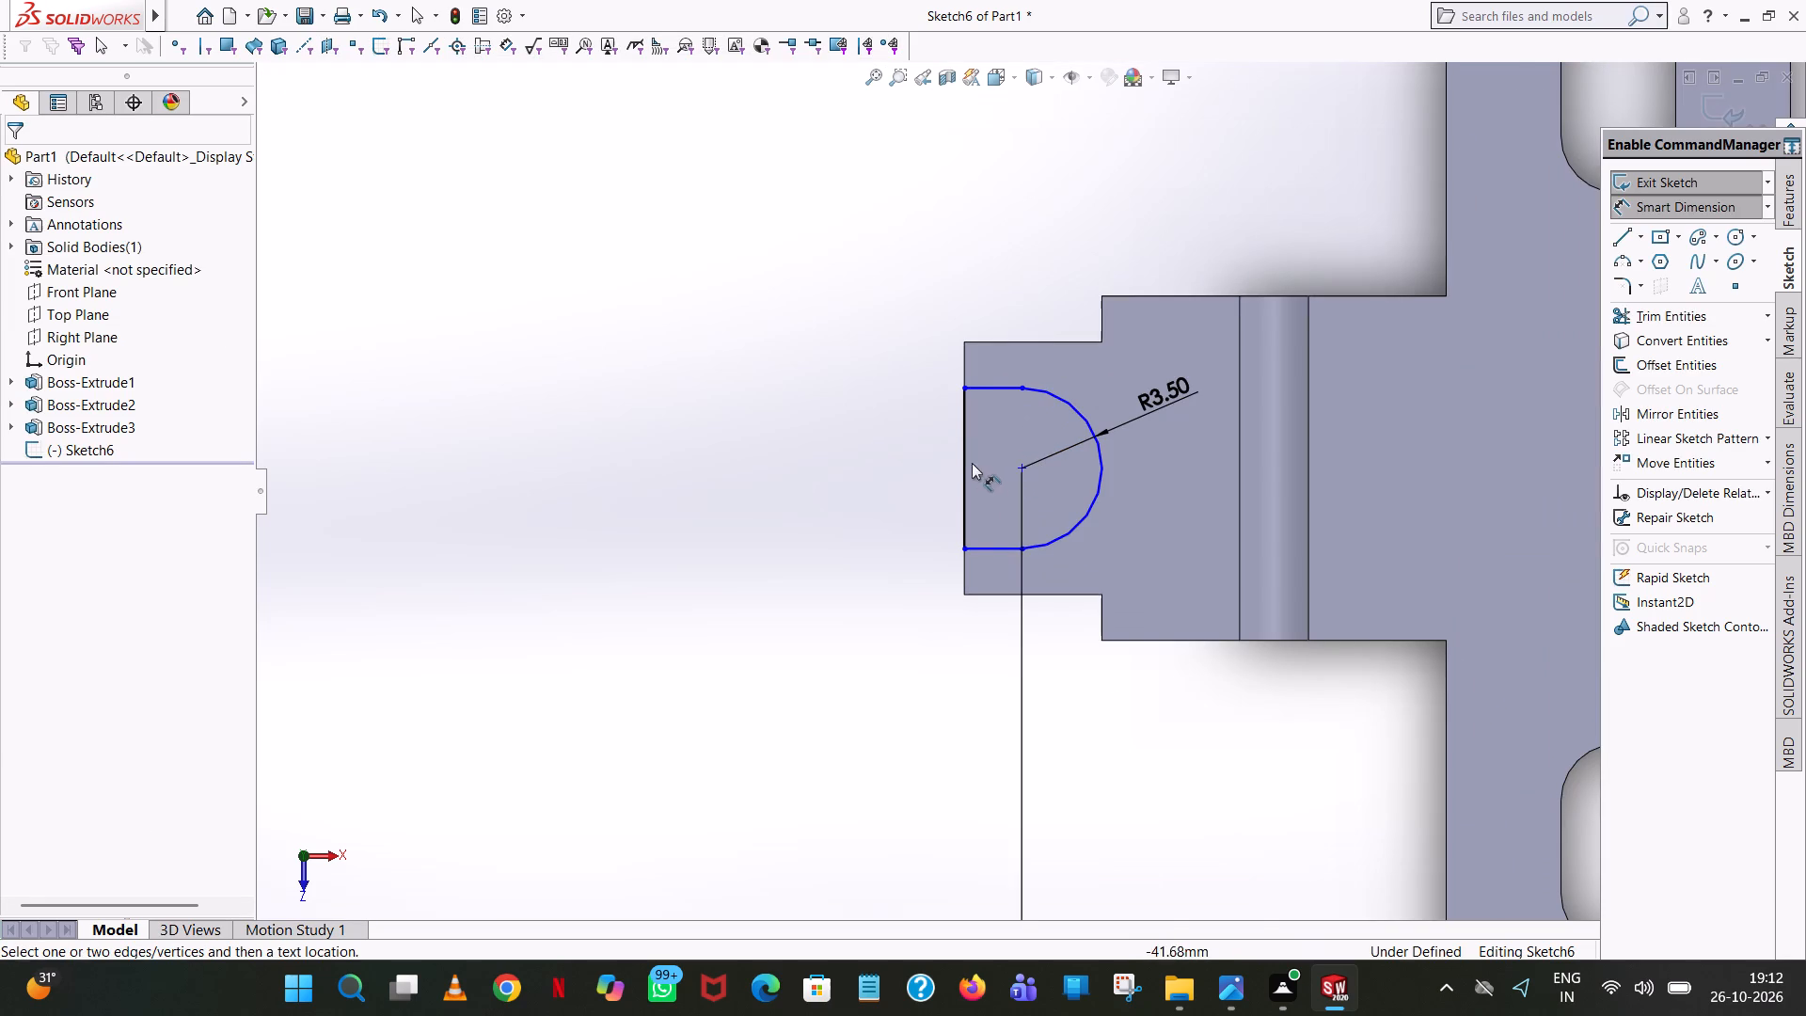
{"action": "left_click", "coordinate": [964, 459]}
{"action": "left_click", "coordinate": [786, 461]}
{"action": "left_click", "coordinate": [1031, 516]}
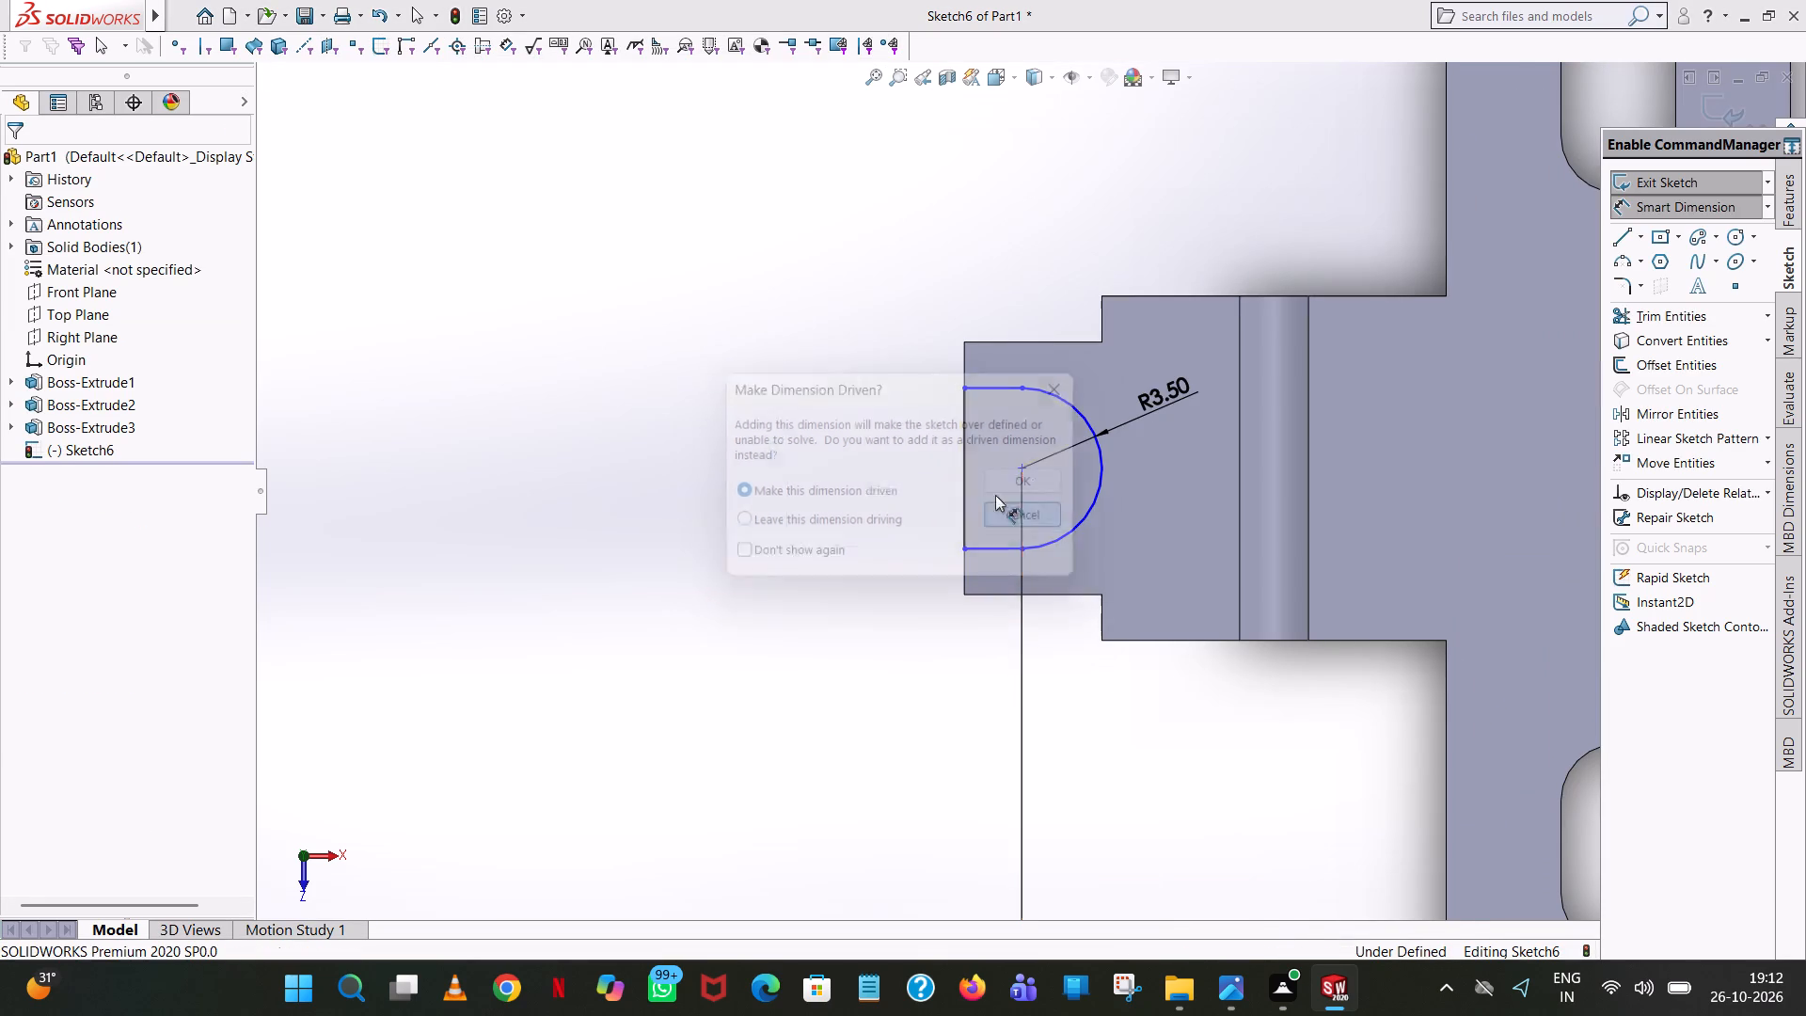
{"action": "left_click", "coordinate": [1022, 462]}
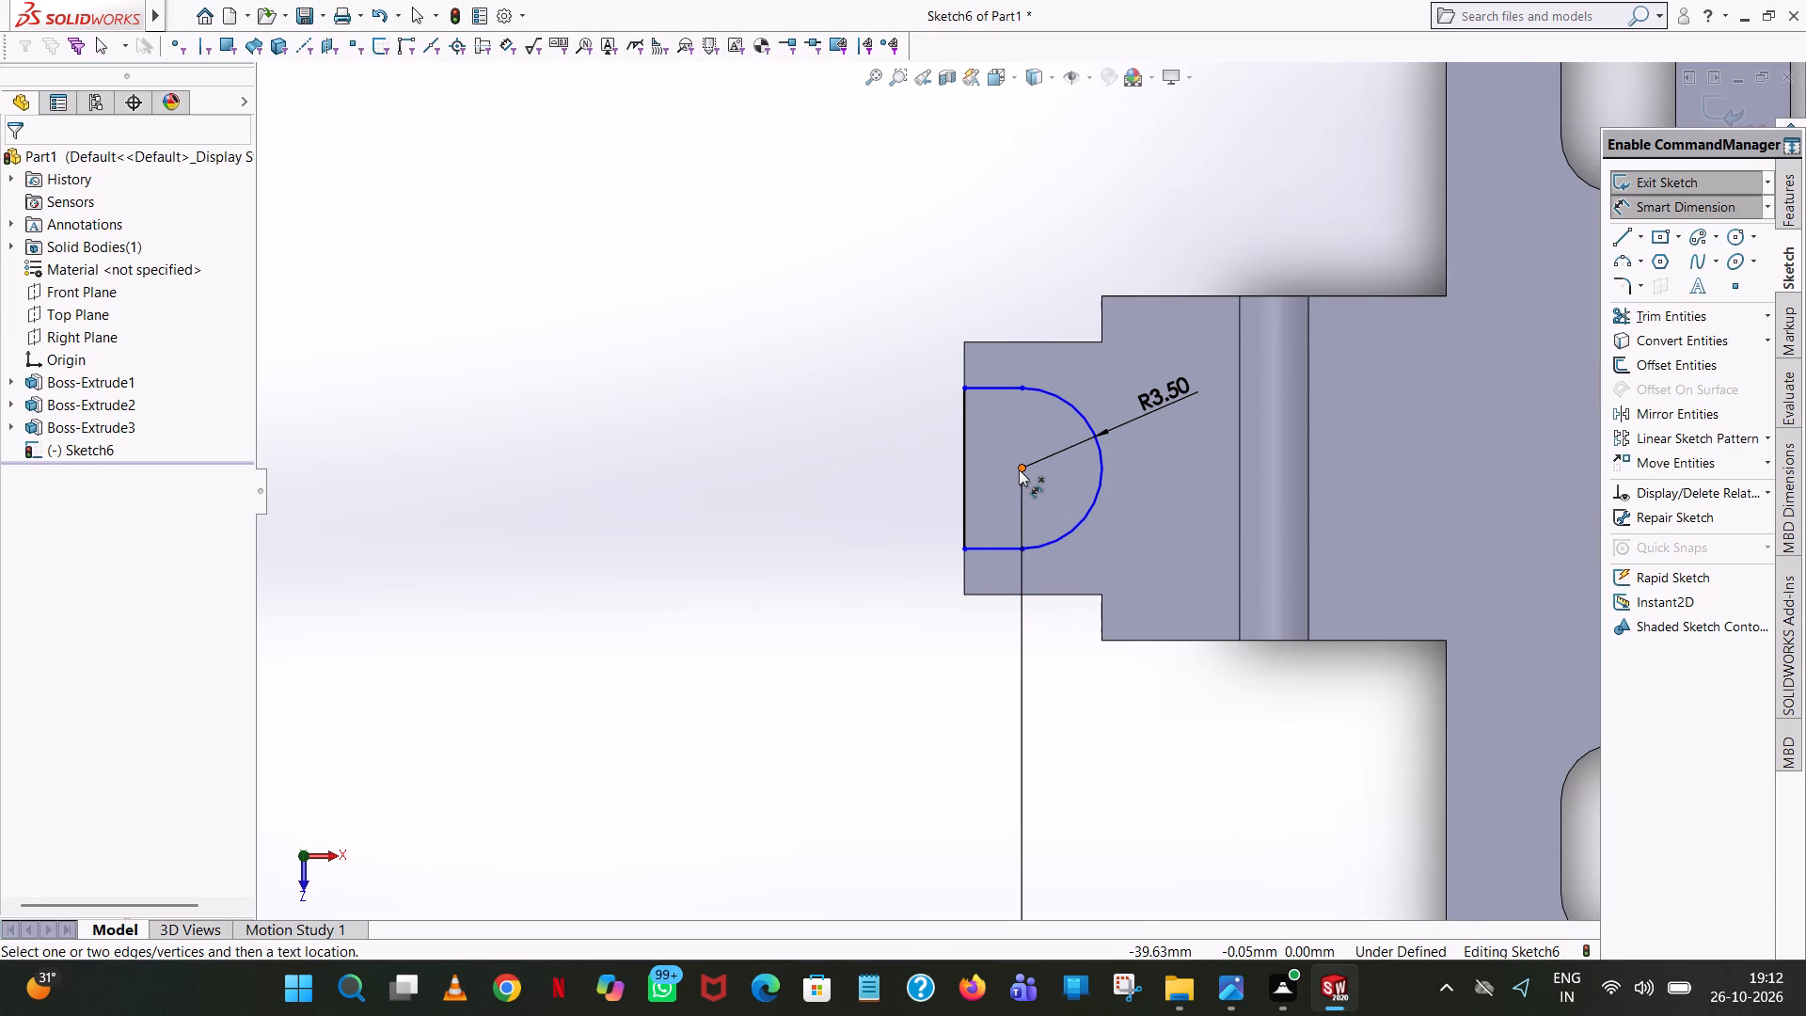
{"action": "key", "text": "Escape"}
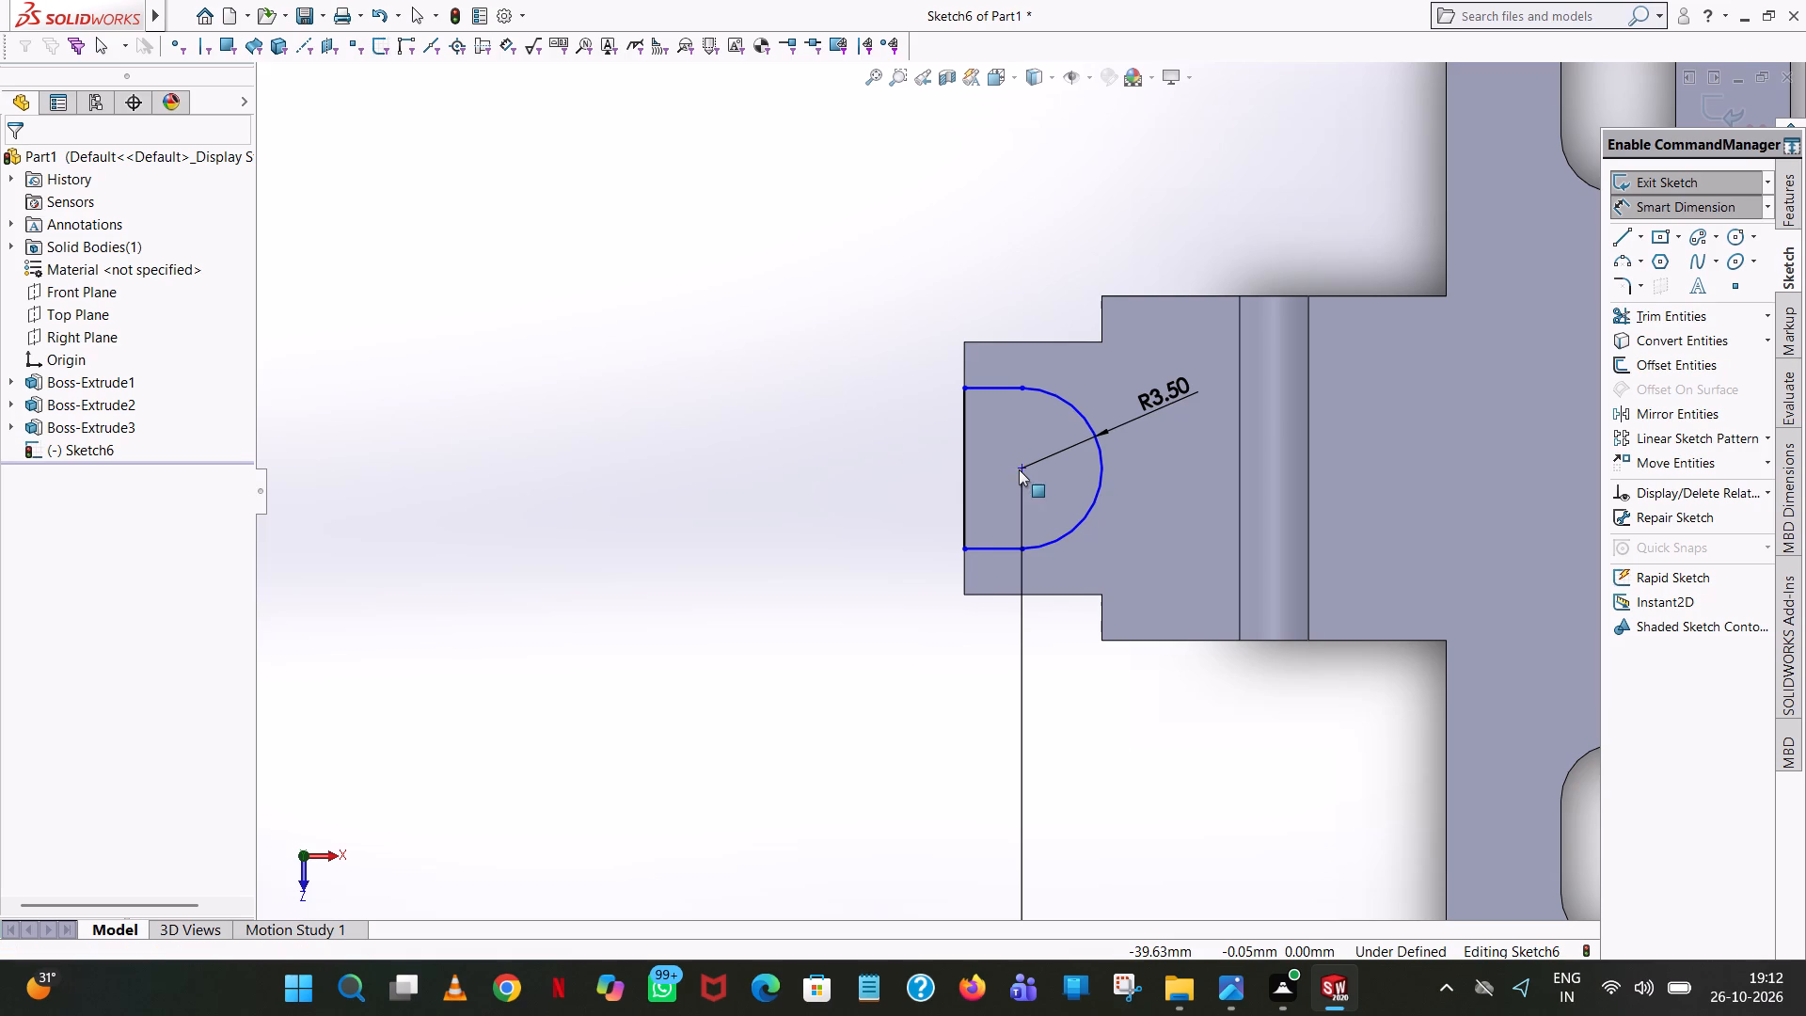
Add a horizontal relation between the semicircle's centre point and the origin.
{"action": "scroll", "coordinate": [1091, 471], "scroll_direction": "up", "scroll_amount": 7}
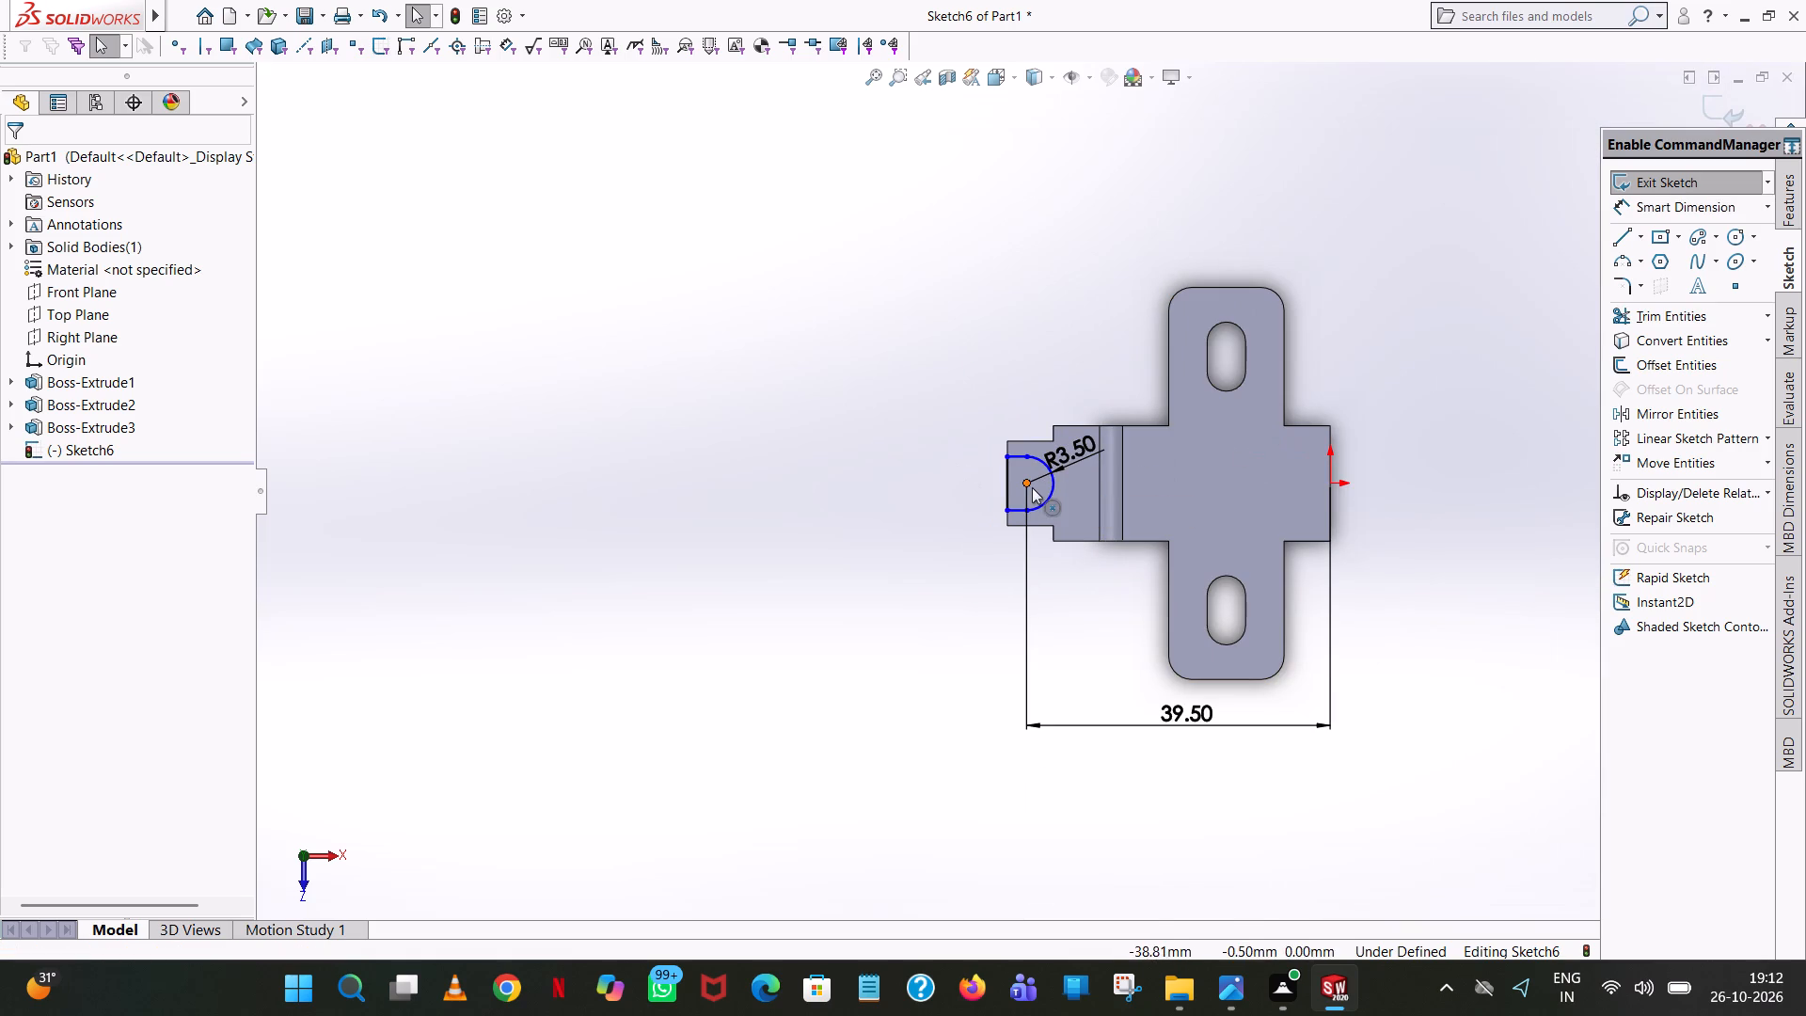
{"action": "left_click", "coordinate": [1024, 480], "text": "ctrl"}
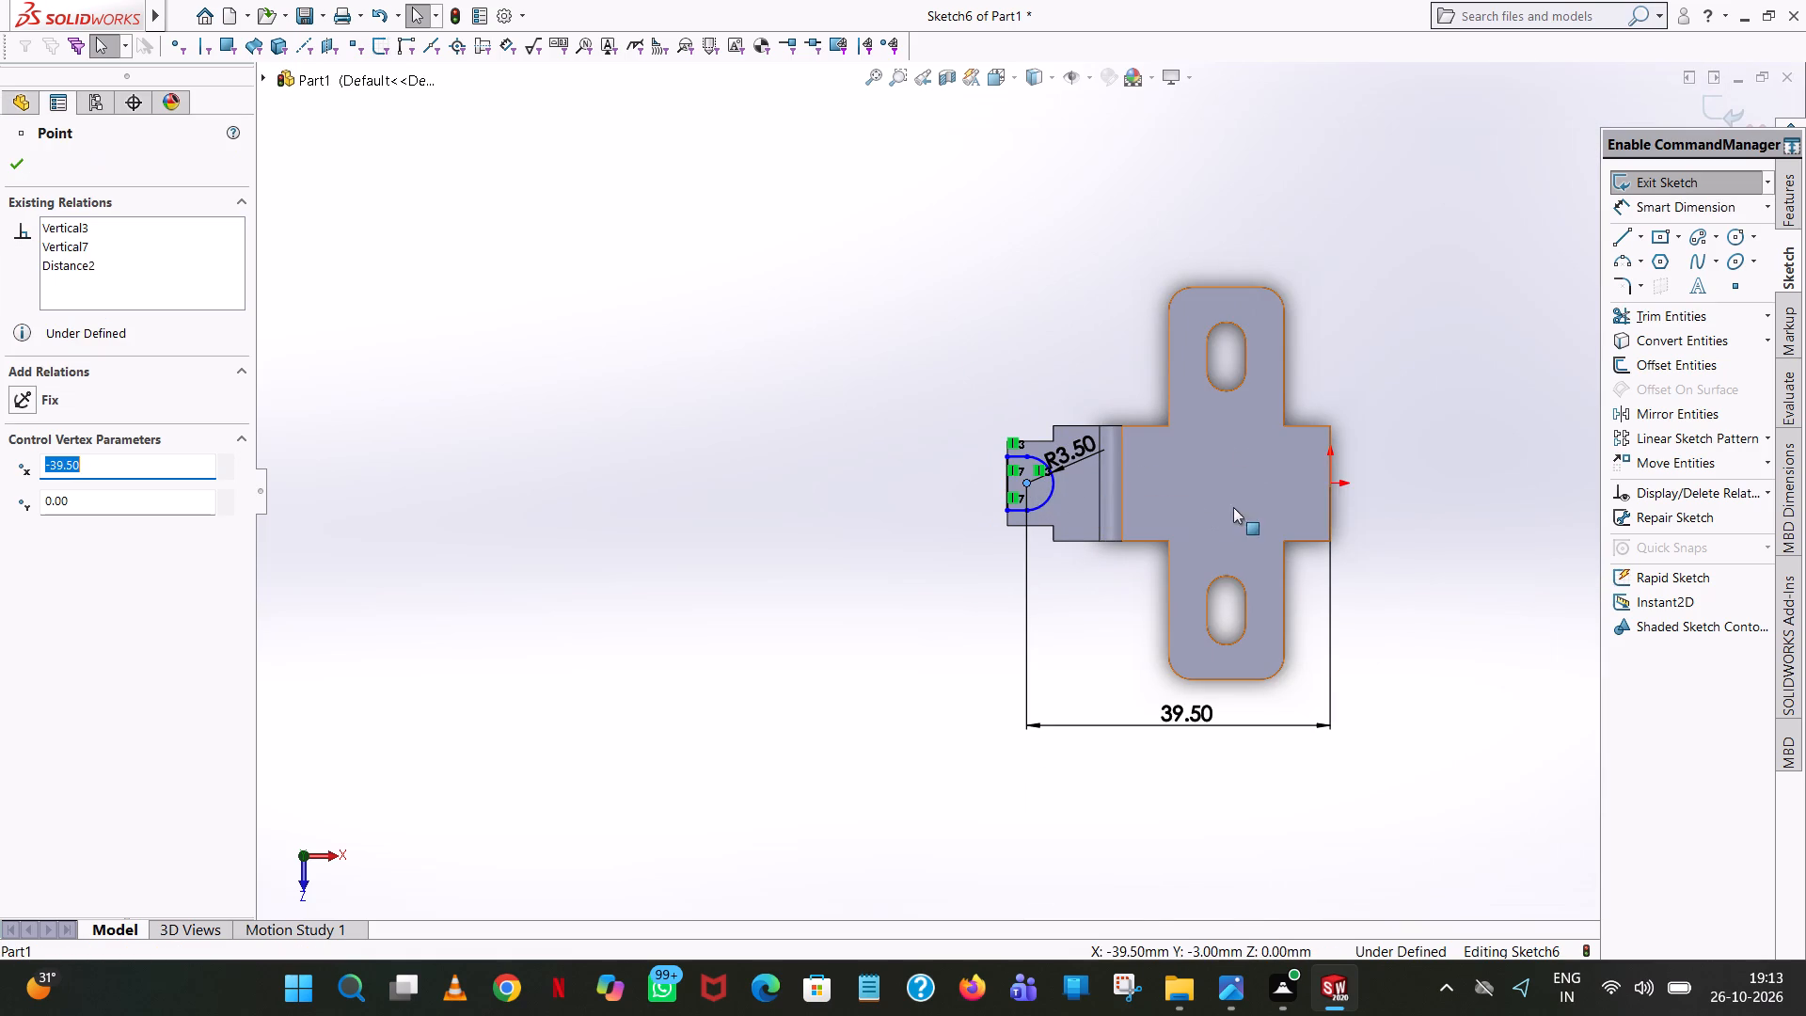
{"action": "left_click", "coordinate": [1328, 484], "text": "ctrl"}
{"action": "left_click", "coordinate": [88, 501]}
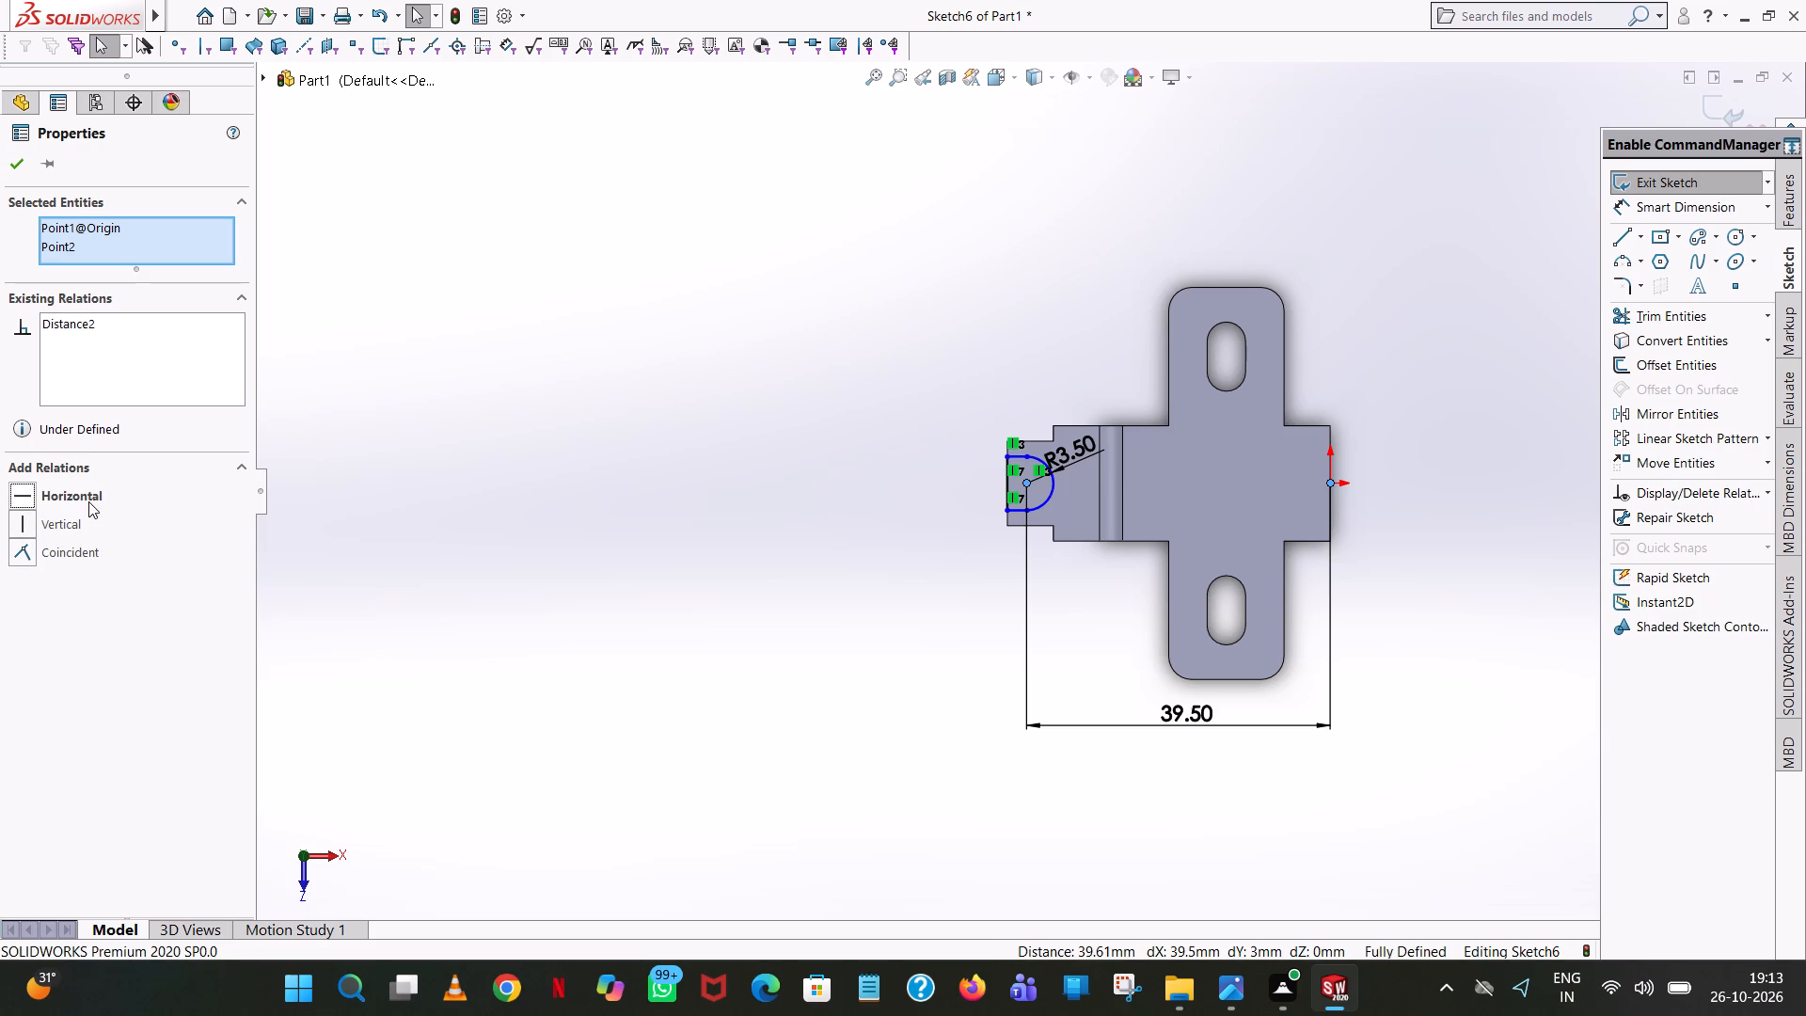
{"action": "left_click", "coordinate": [23, 164]}
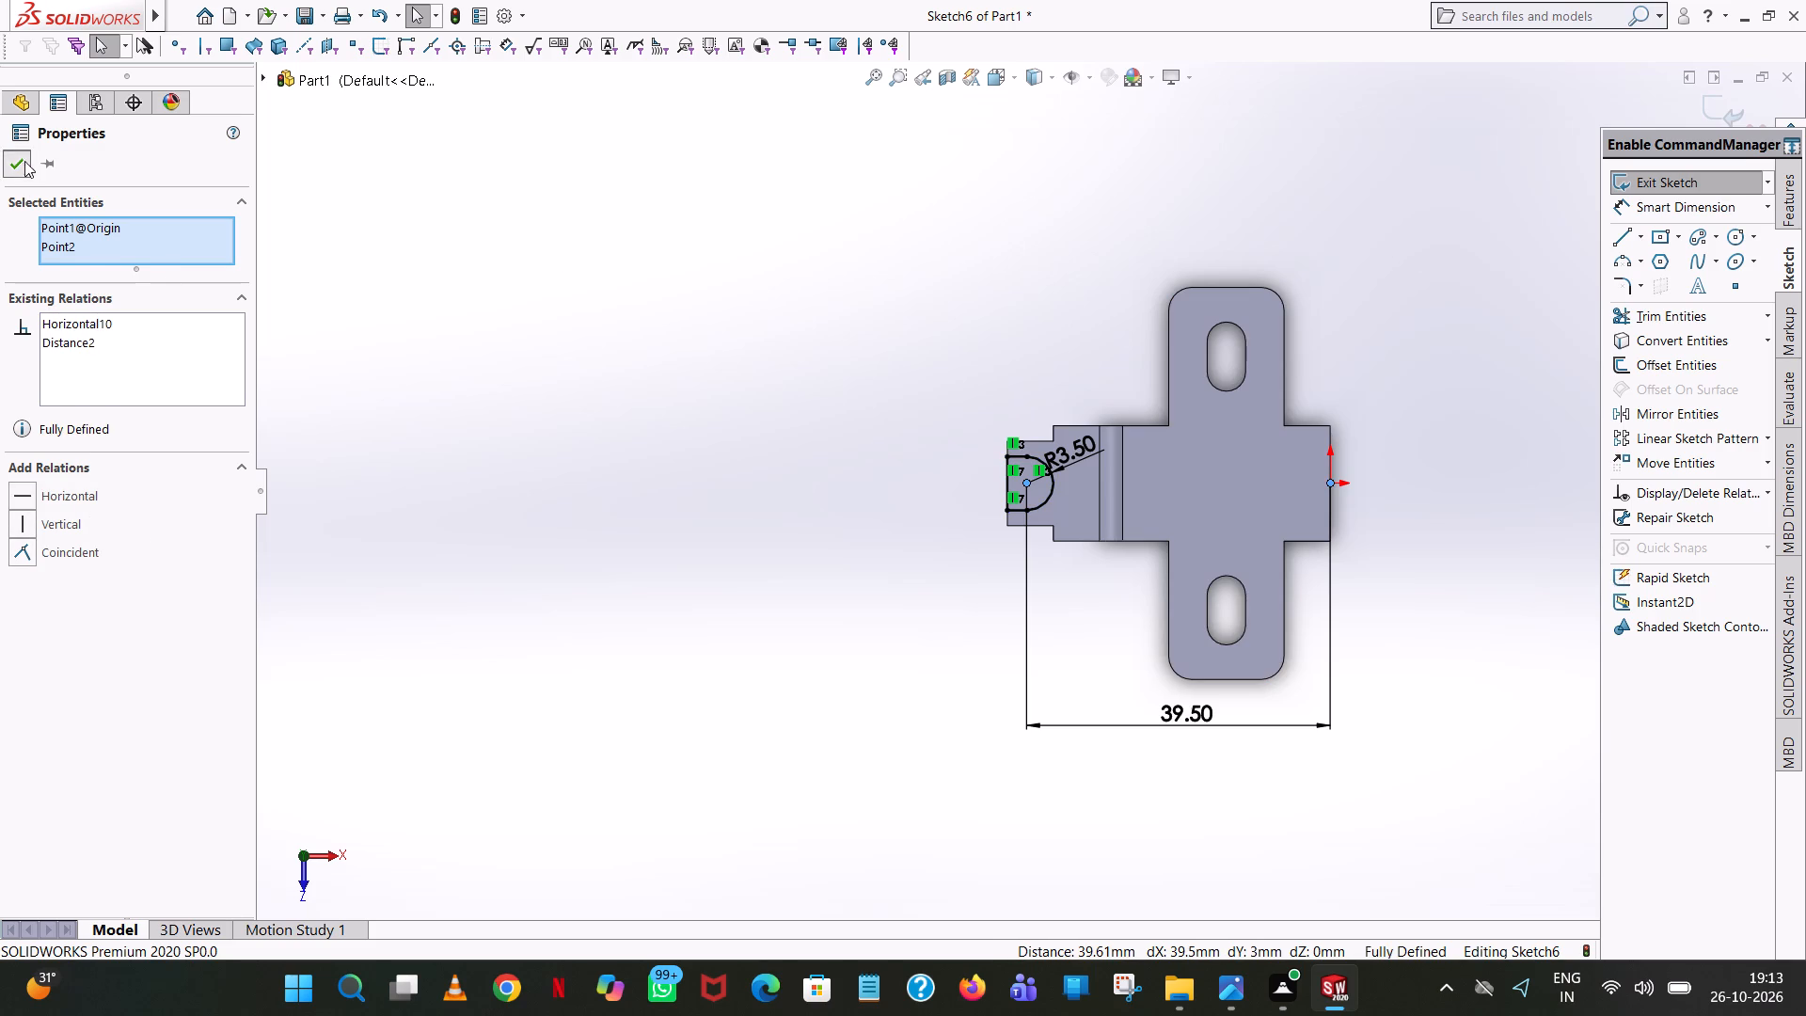
{"action": "left_click", "coordinate": [1066, 170]}
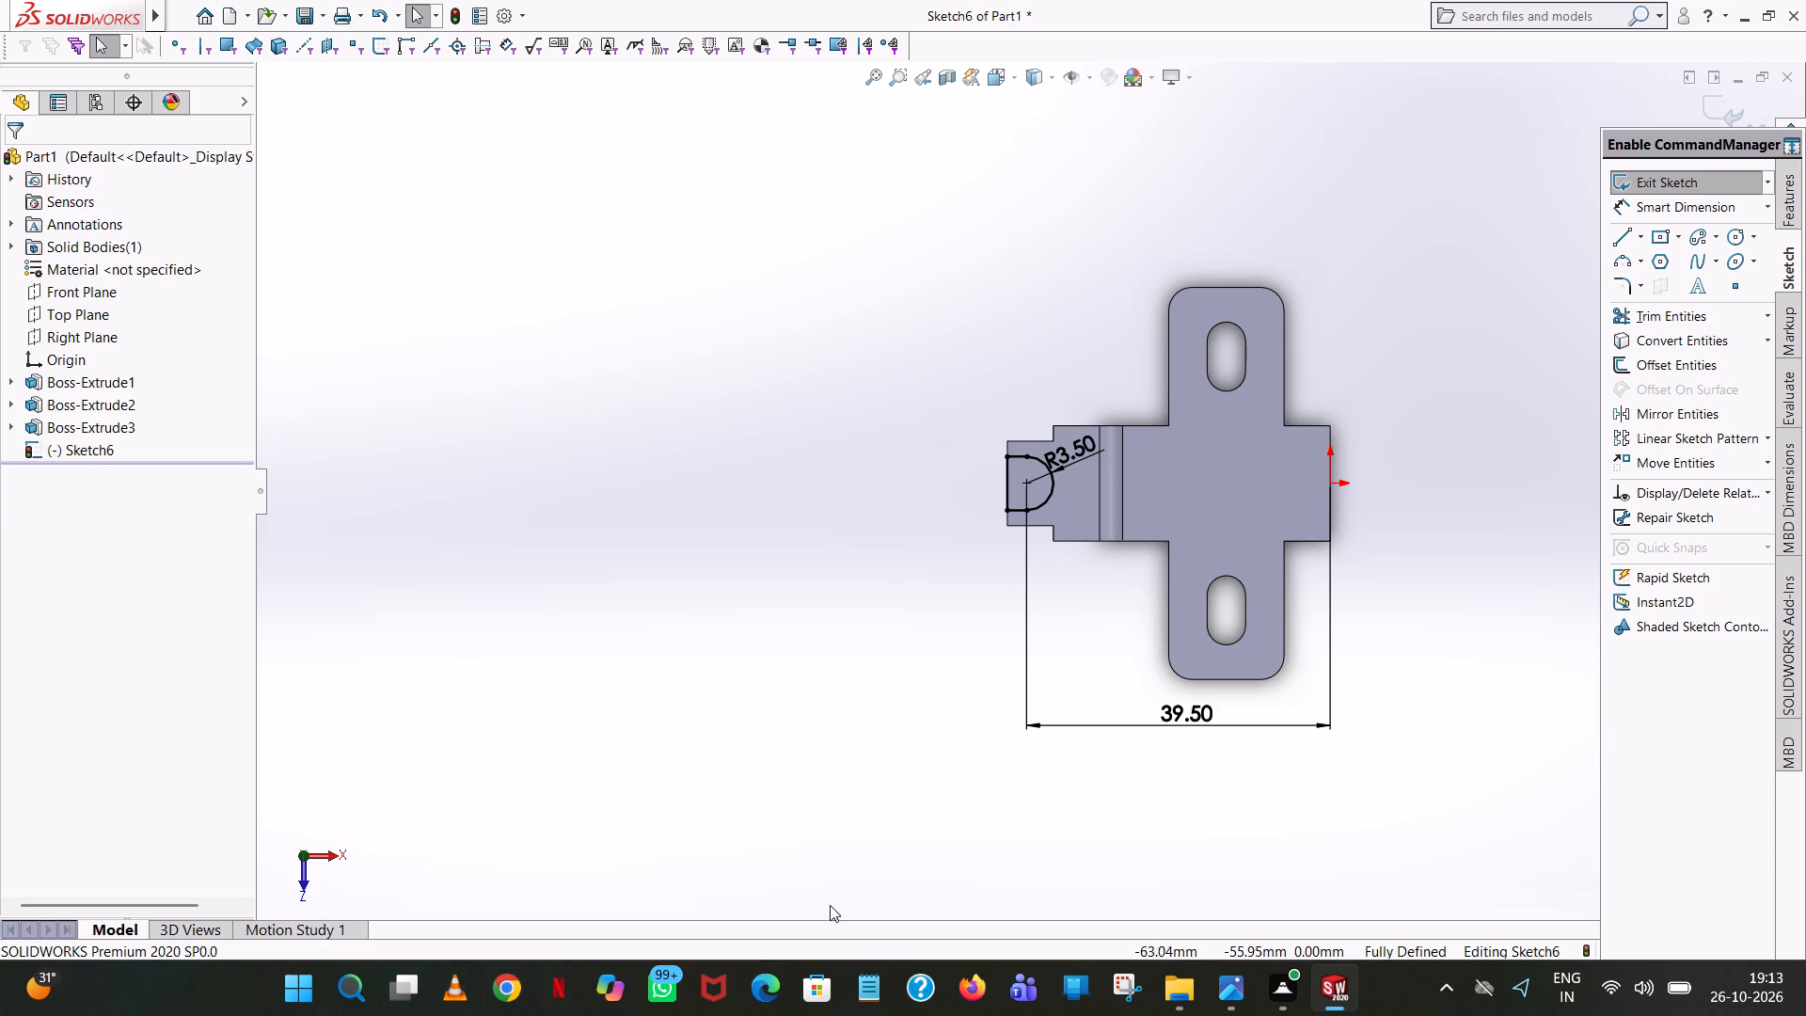
Try to extrude-cut the U-shaped profile into the end step with a blind depth of 6 mm.
{"action": "left_click", "coordinate": [1793, 173]}
{"action": "left_click", "coordinate": [1640, 310]}
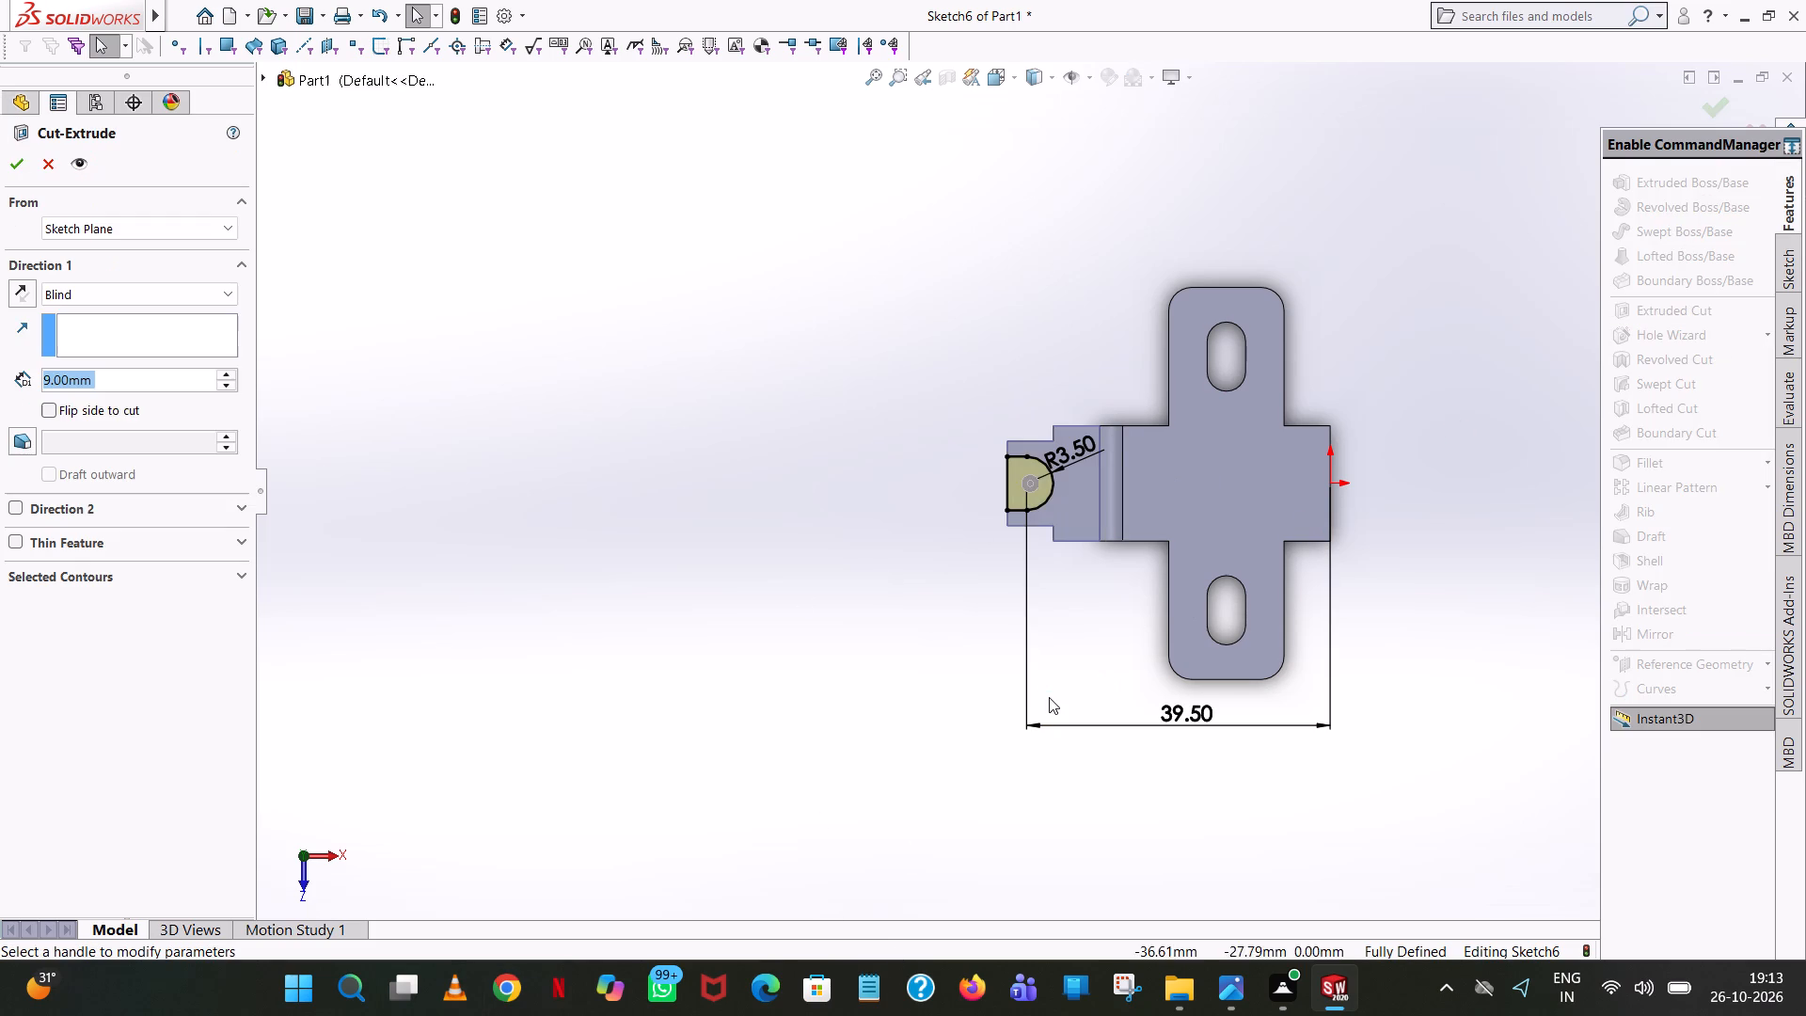
{"action": "middle_click_drag", "start_coordinate": [1049, 697], "coordinate": [1232, 533]}
{"action": "scroll", "coordinate": [1166, 495], "scroll_direction": "down", "scroll_amount": 5}
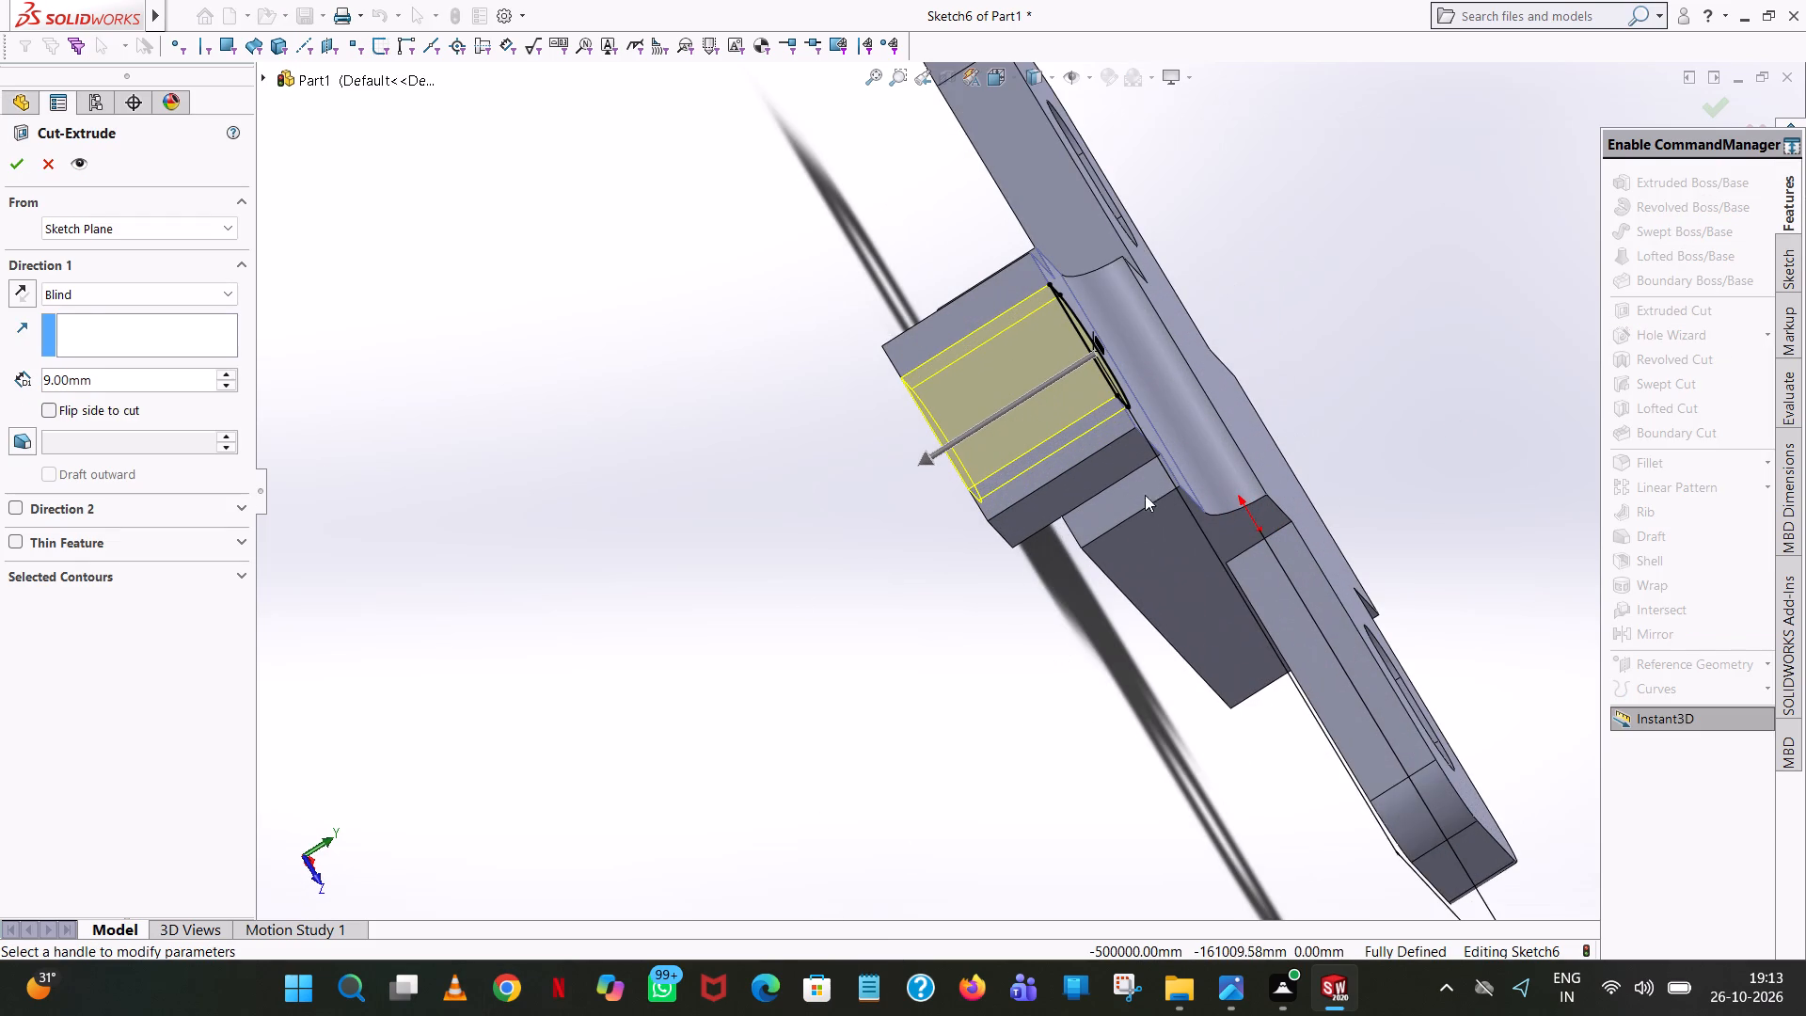
{"action": "double_click", "coordinate": [124, 379]}
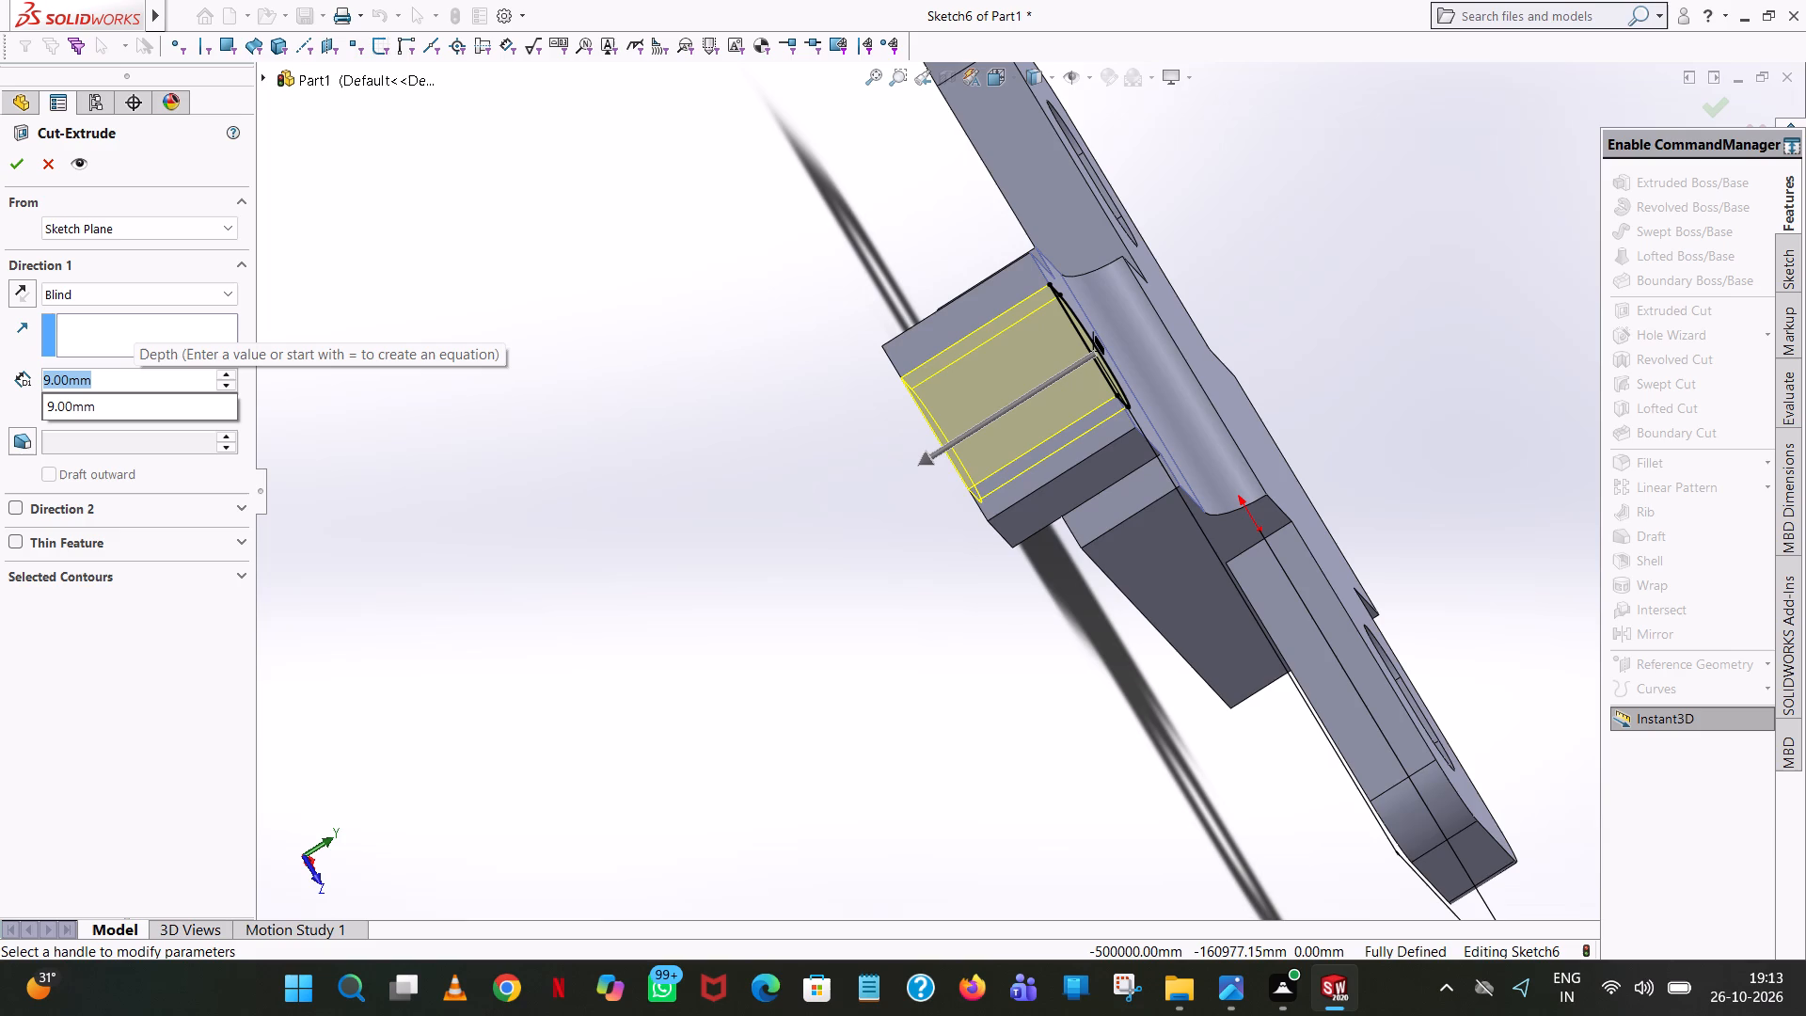
{"action": "key", "text": "6"}
{"action": "key", "text": "Return"}
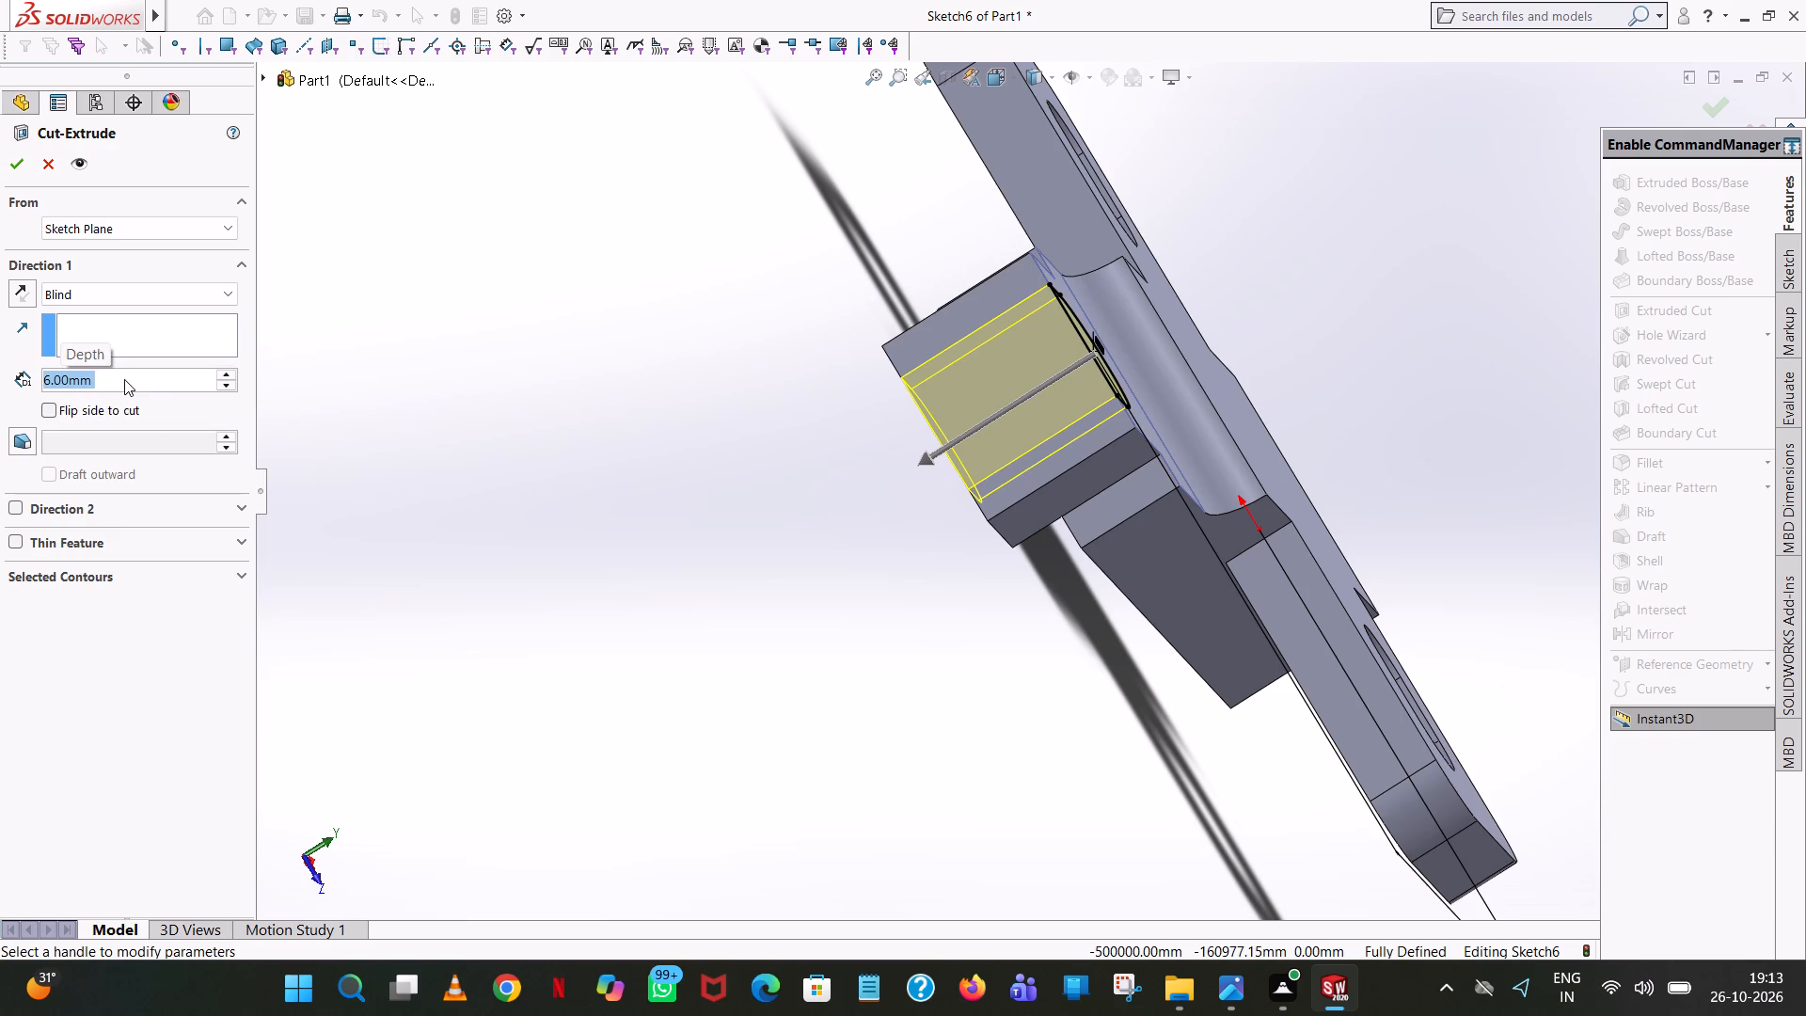
{"action": "left_click", "coordinate": [329, 240]}
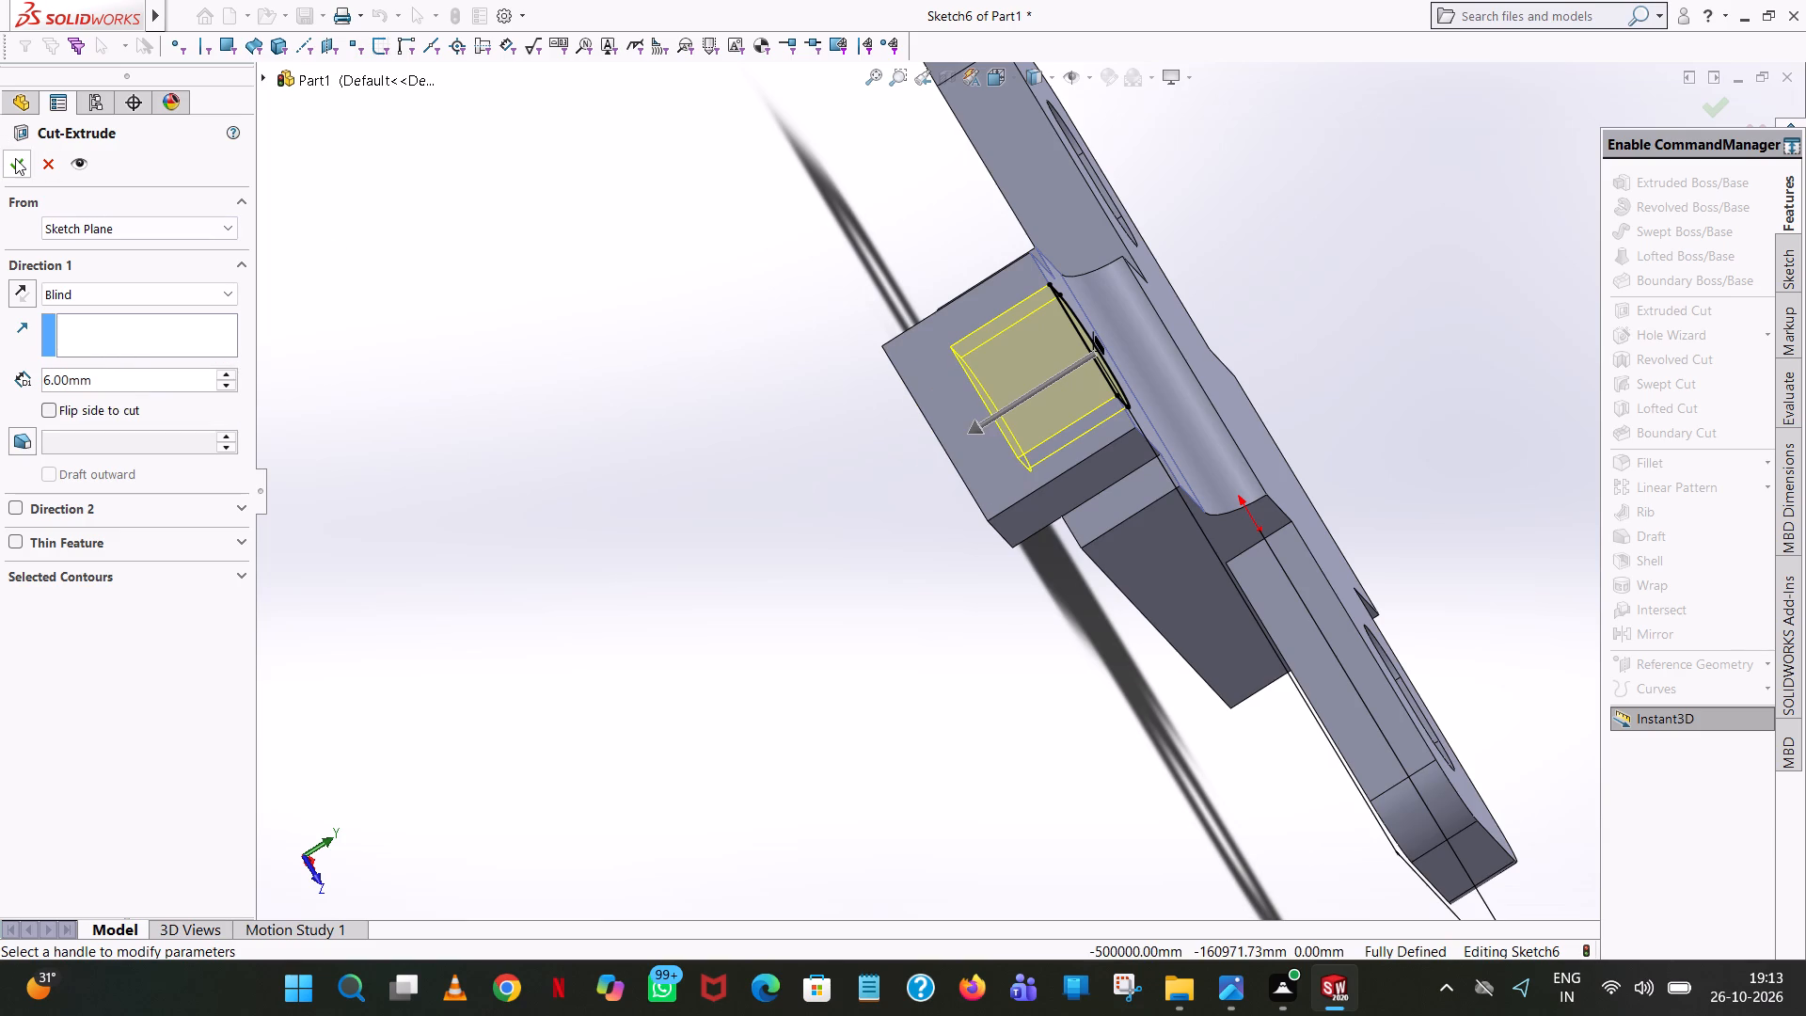
{"action": "left_click", "coordinate": [15, 158]}
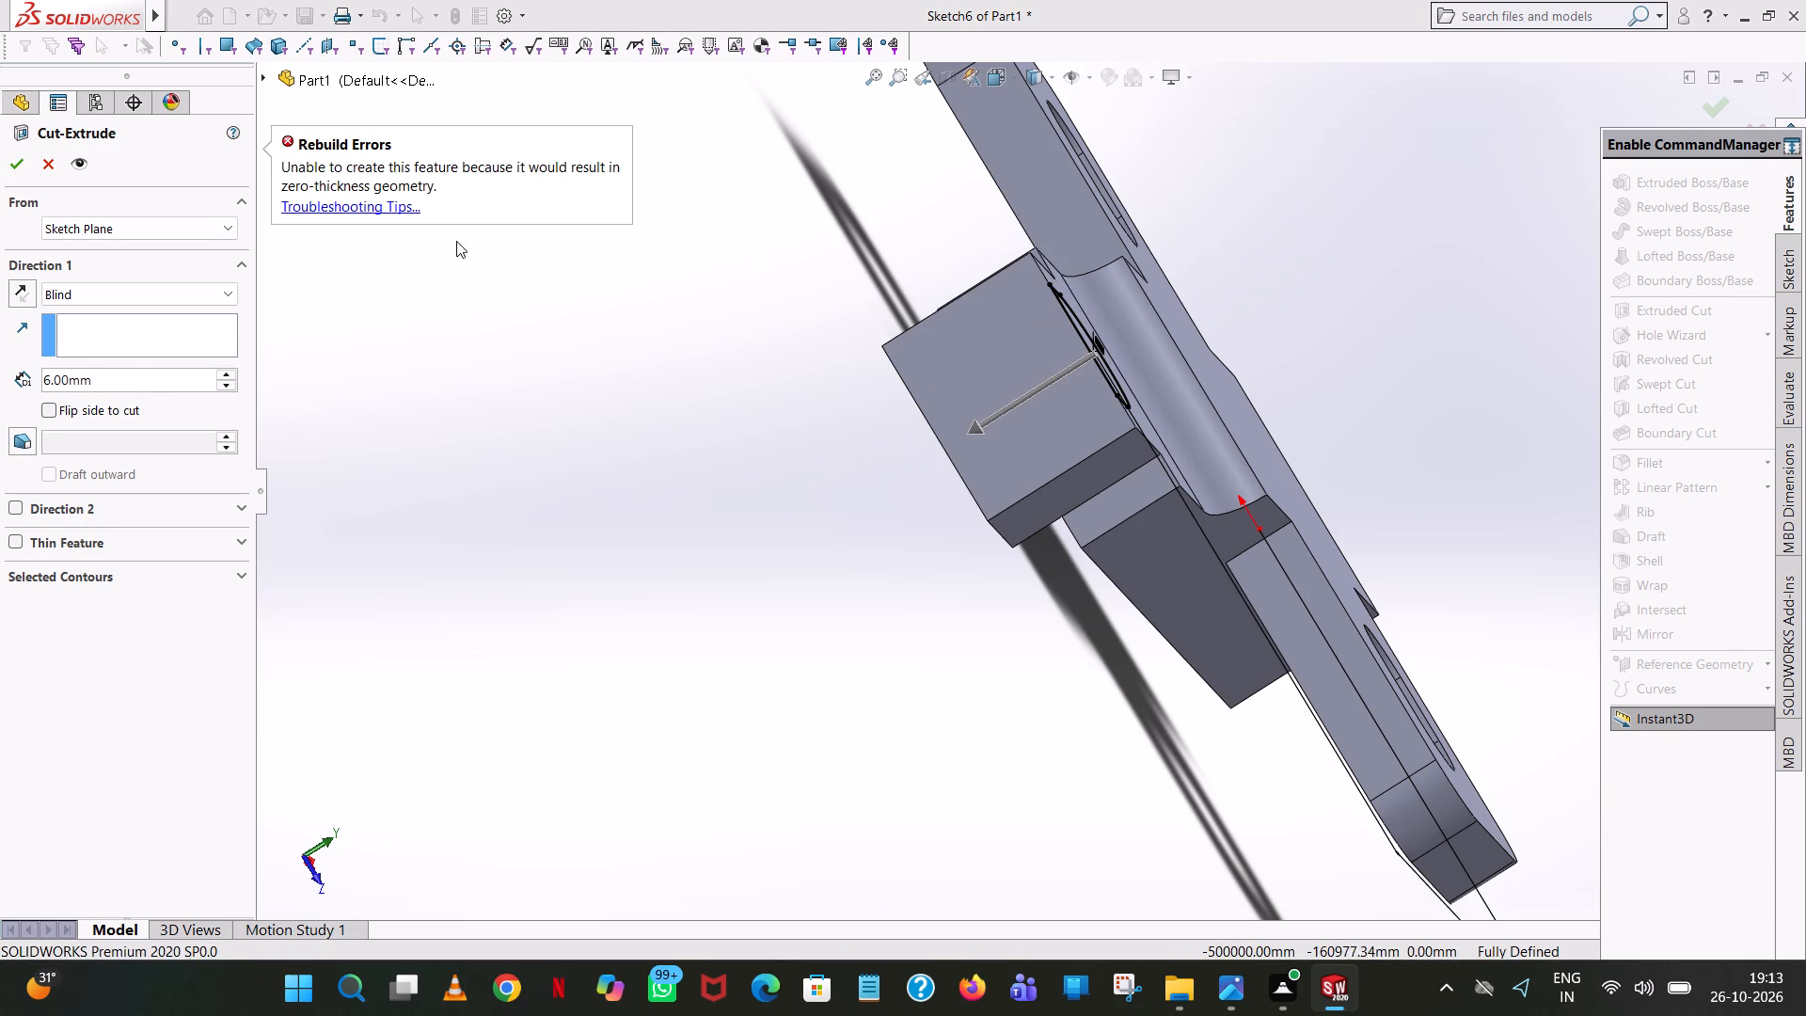
Examine the U-shaped profile and the cut direction against the end step's top, outer and side faces.
{"action": "middle_click_drag", "start_coordinate": [626, 379], "coordinate": [511, 559]}
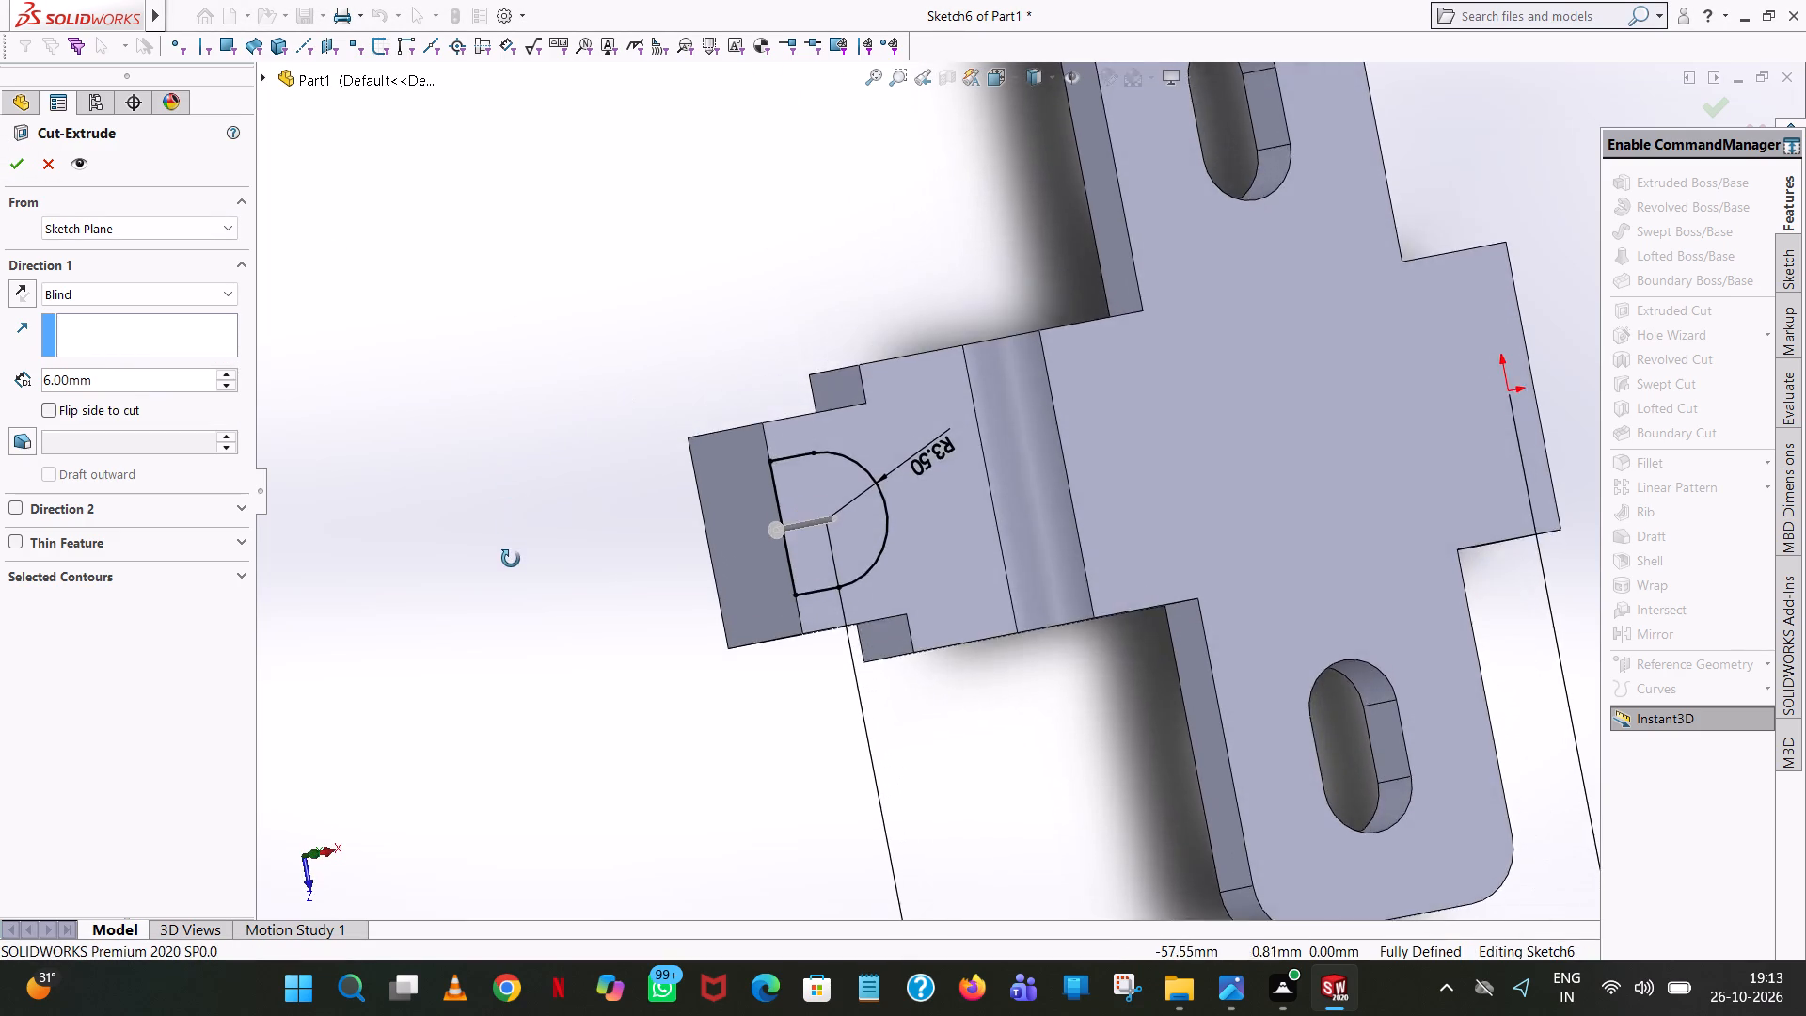
{"action": "middle_click_drag", "start_coordinate": [511, 559], "coordinate": [455, 536]}
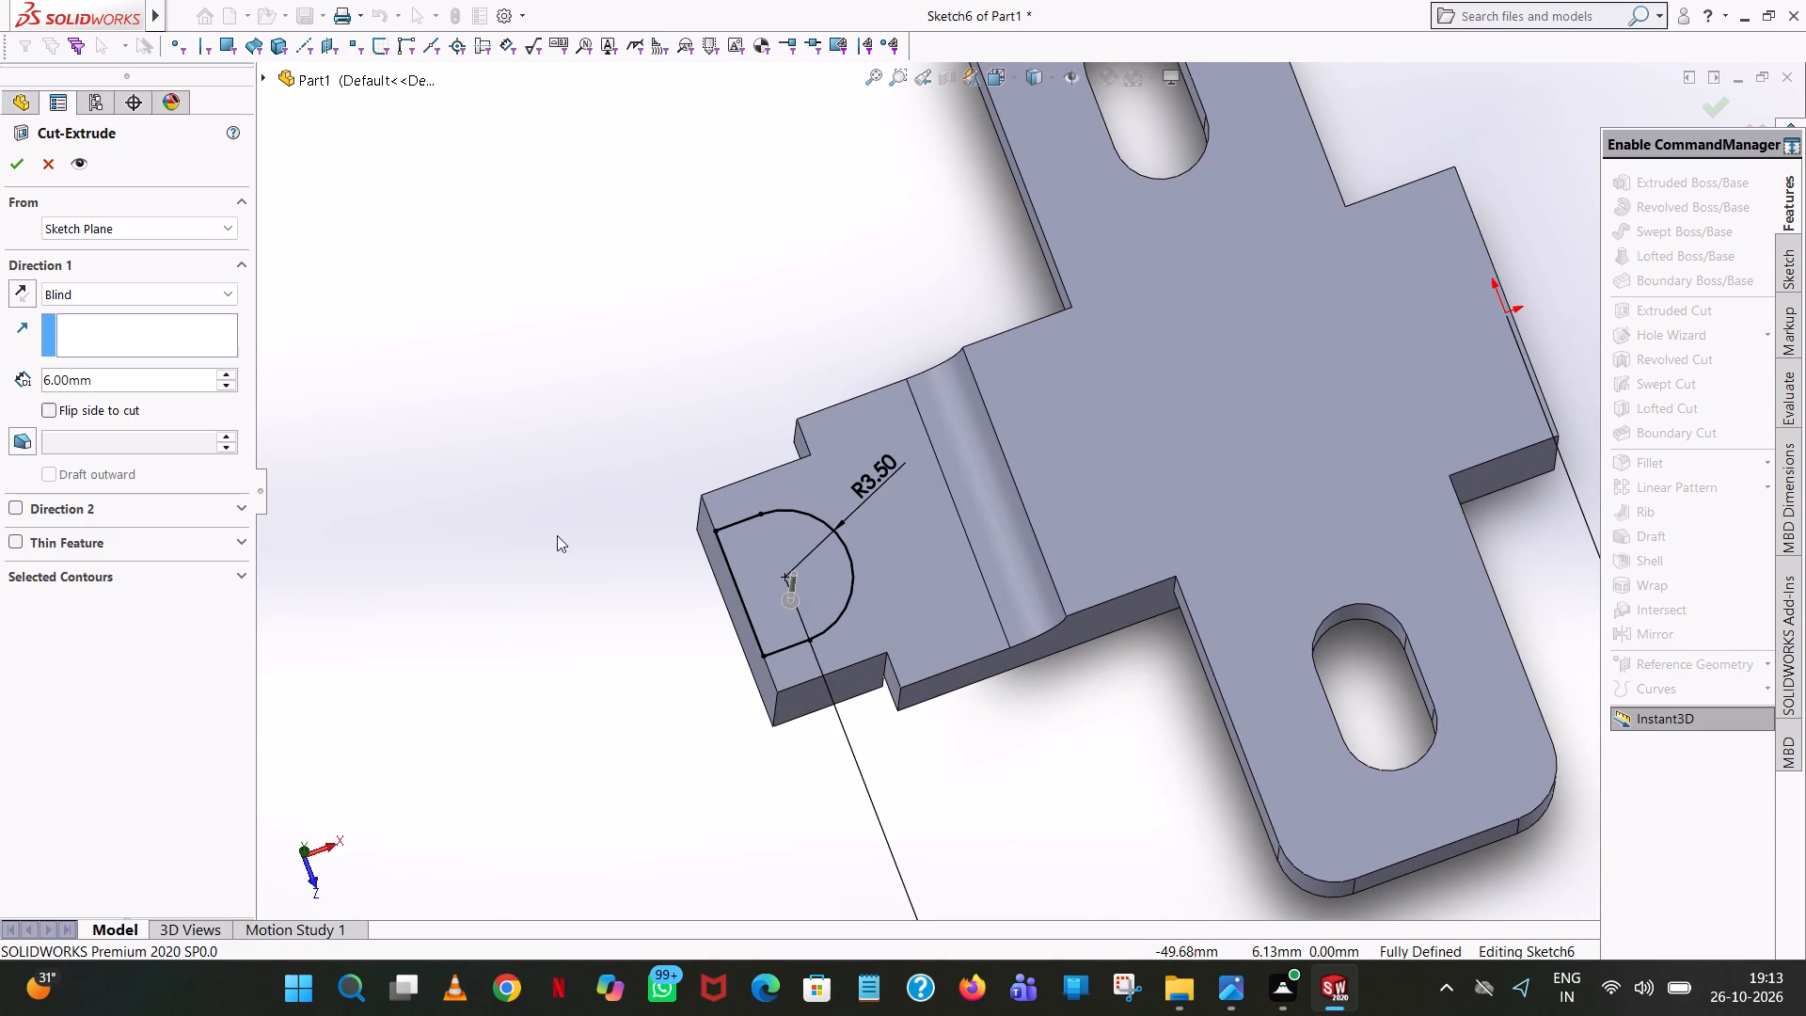
{"action": "scroll", "coordinate": [898, 595], "scroll_direction": "down", "scroll_amount": 7}
{"action": "middle_click_drag", "start_coordinate": [898, 607], "coordinate": [879, 560]}
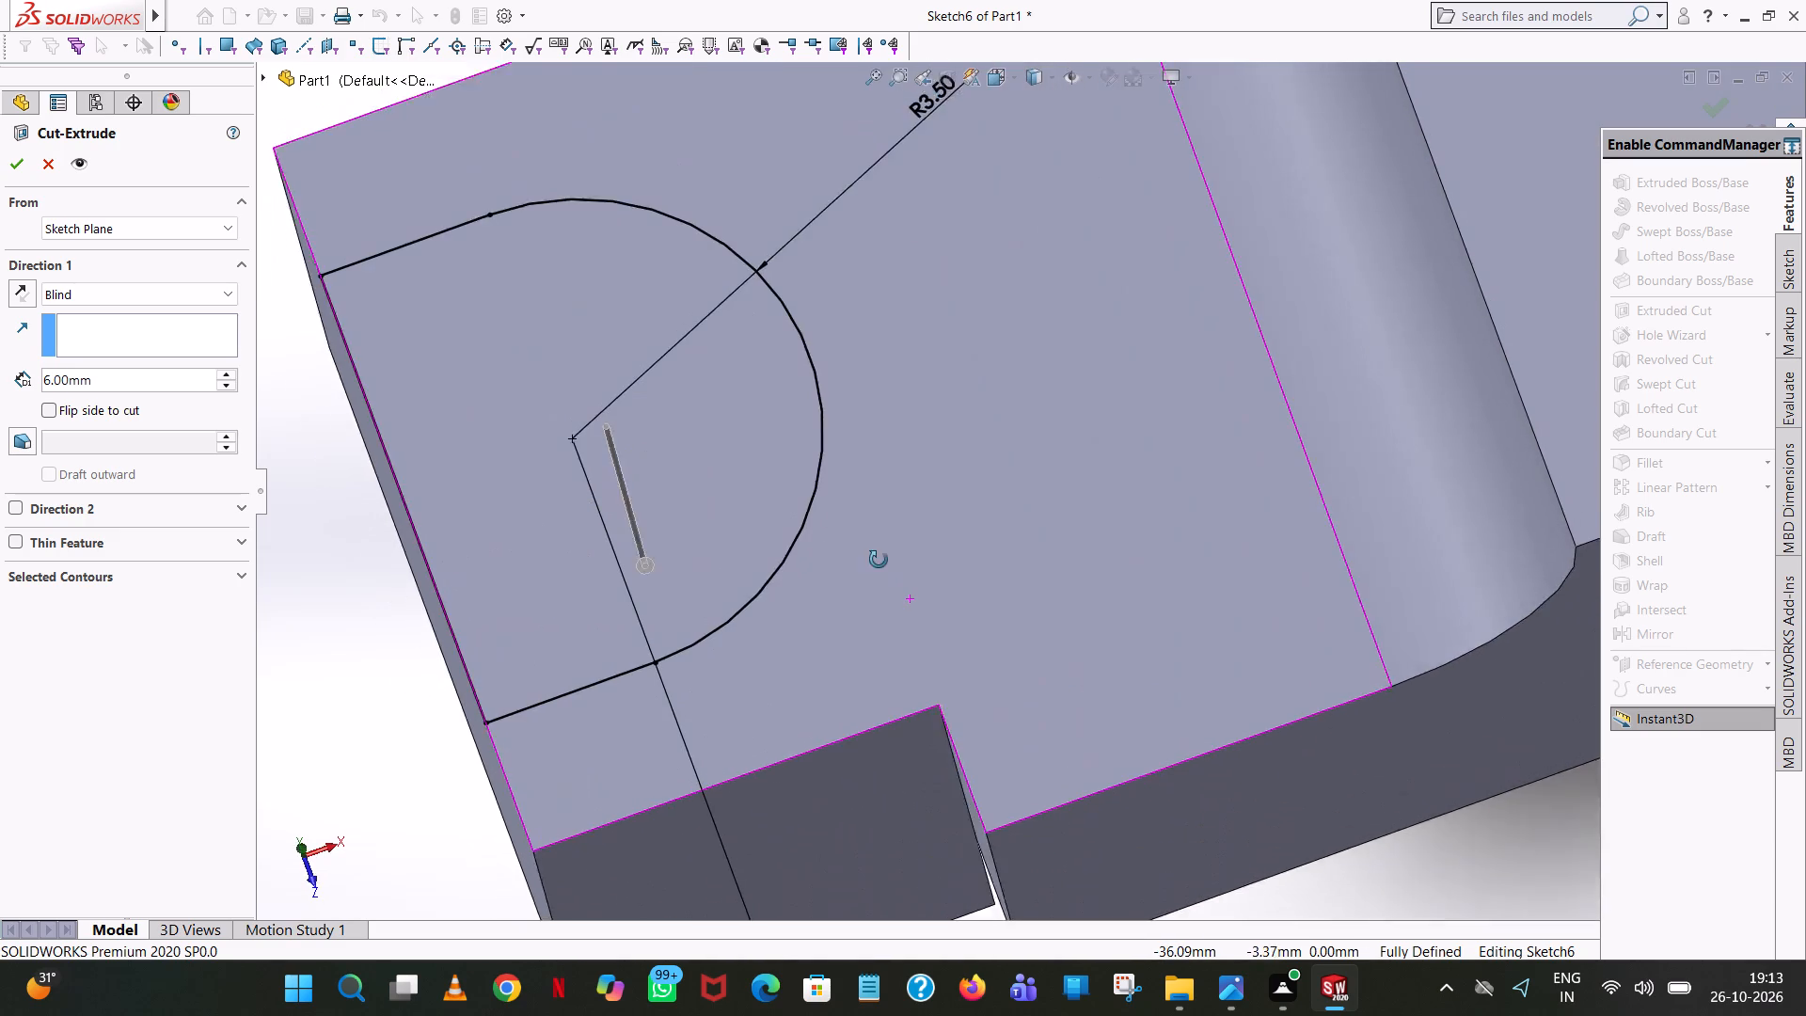
{"action": "middle_click_drag", "start_coordinate": [879, 560], "coordinate": [832, 257]}
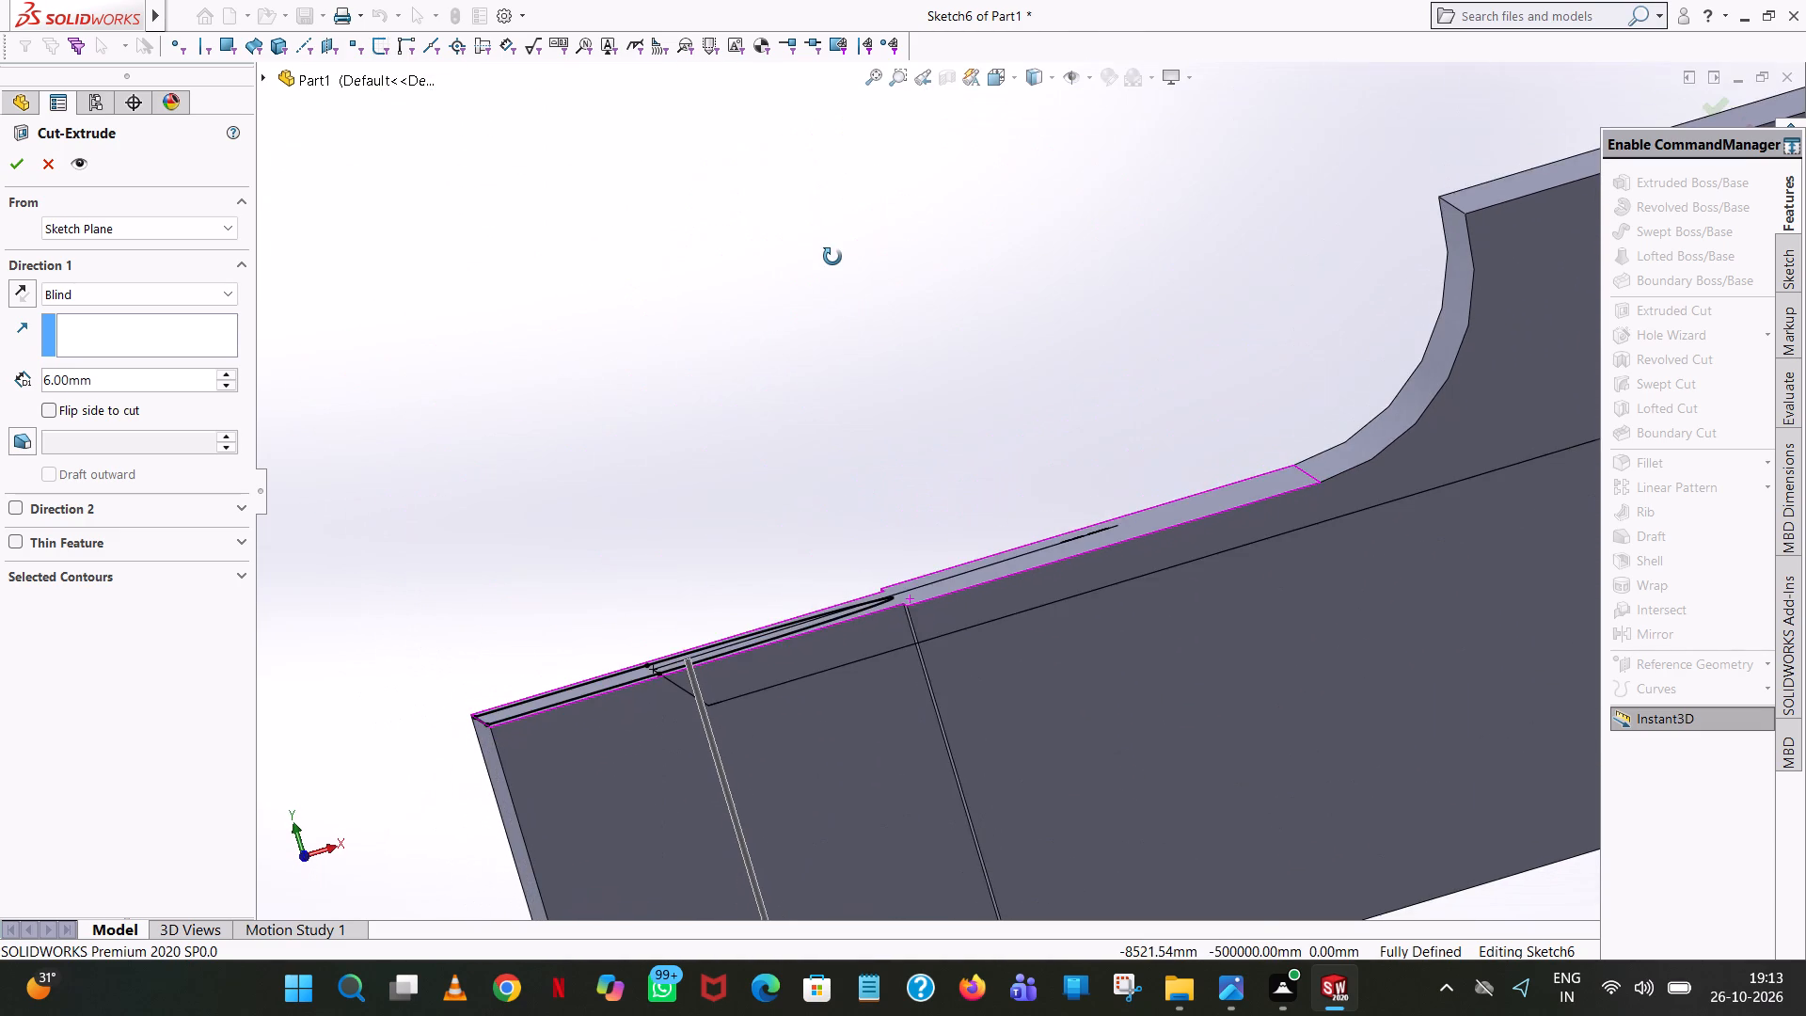
{"action": "middle_click_drag", "start_coordinate": [832, 257], "coordinate": [832, 266]}
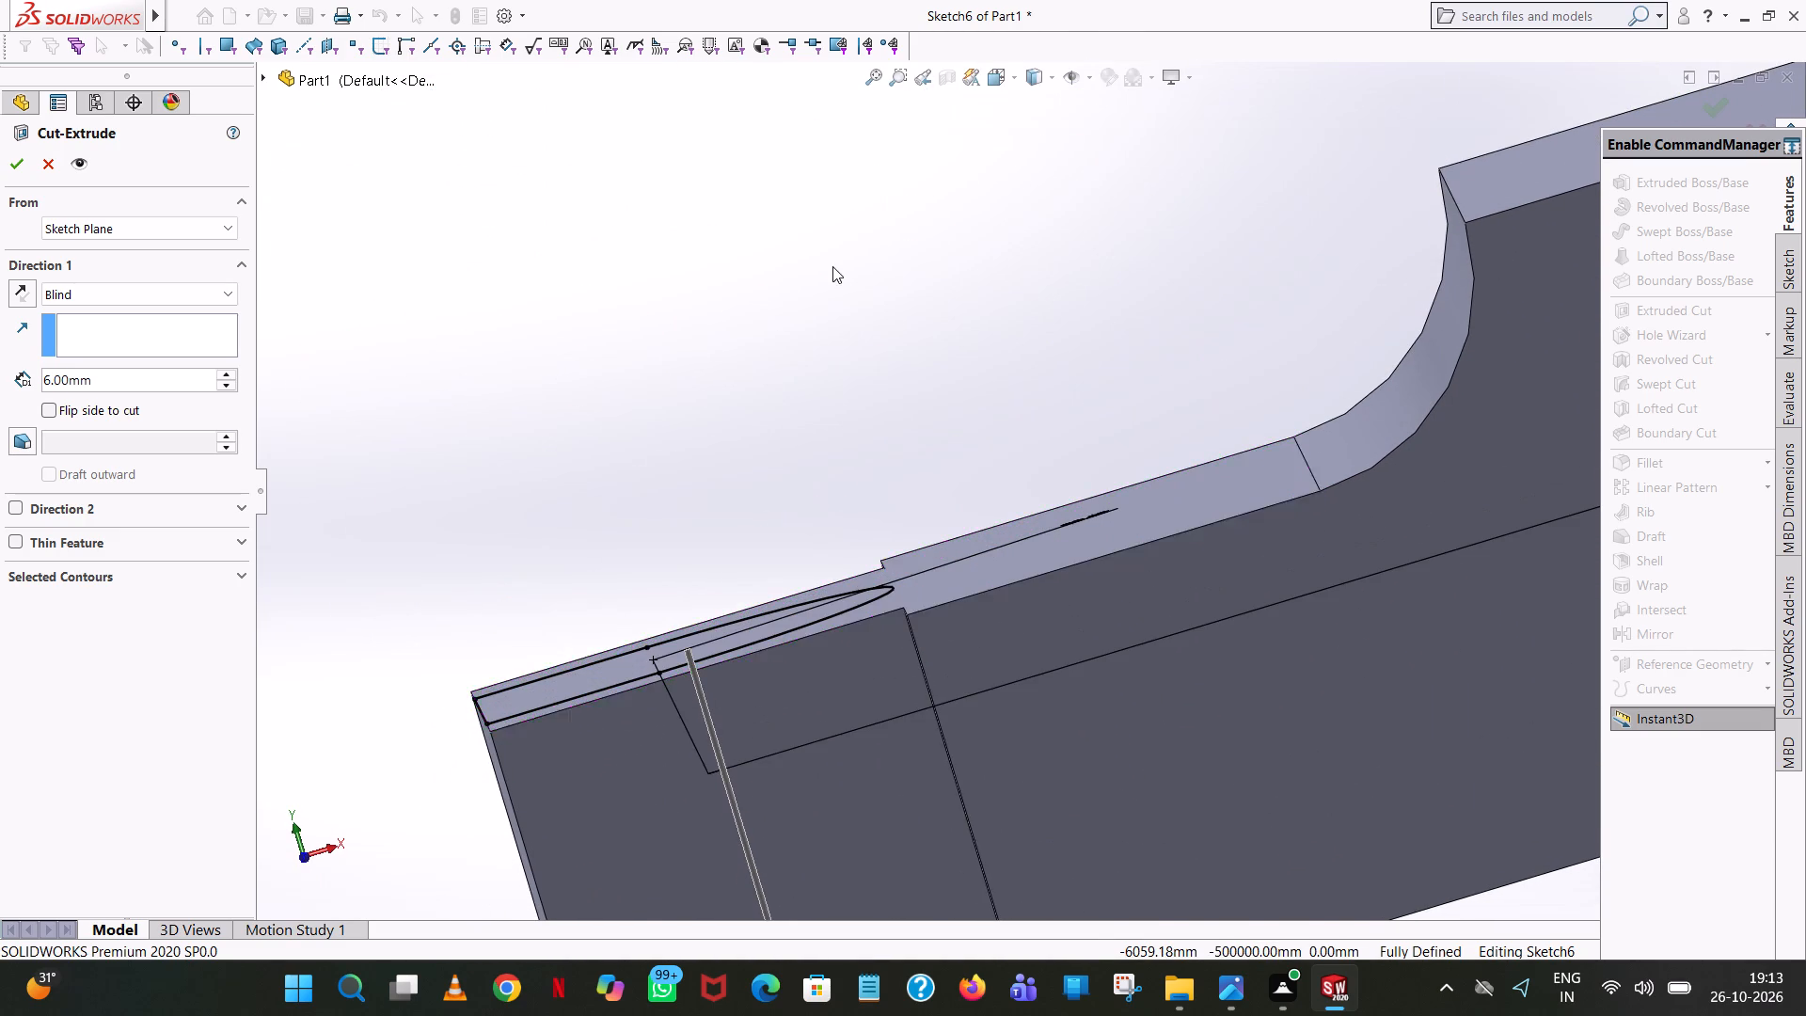
{"action": "scroll", "coordinate": [832, 268], "scroll_direction": "up", "scroll_amount": 7}
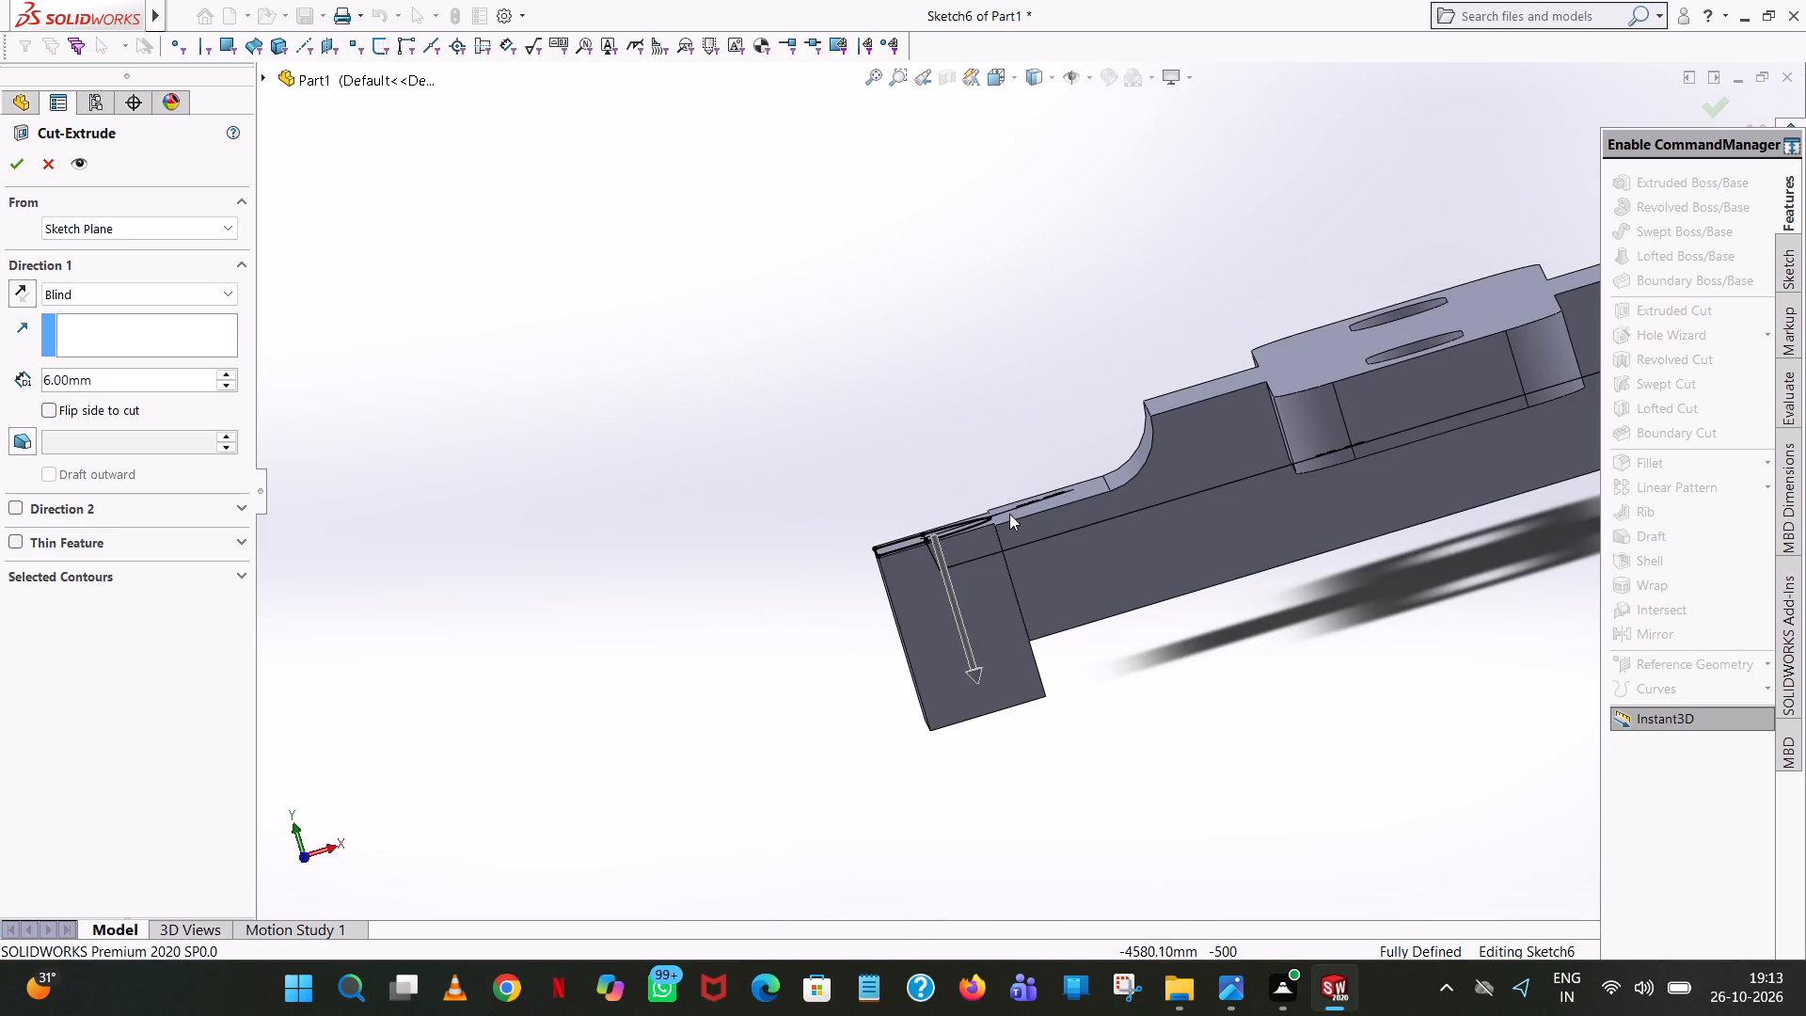
{"action": "scroll", "coordinate": [1023, 568], "scroll_direction": "down", "scroll_amount": 2}
{"action": "middle_click_drag", "start_coordinate": [646, 304], "coordinate": [668, 419]}
{"action": "middle_click_drag", "start_coordinate": [668, 419], "coordinate": [675, 467]}
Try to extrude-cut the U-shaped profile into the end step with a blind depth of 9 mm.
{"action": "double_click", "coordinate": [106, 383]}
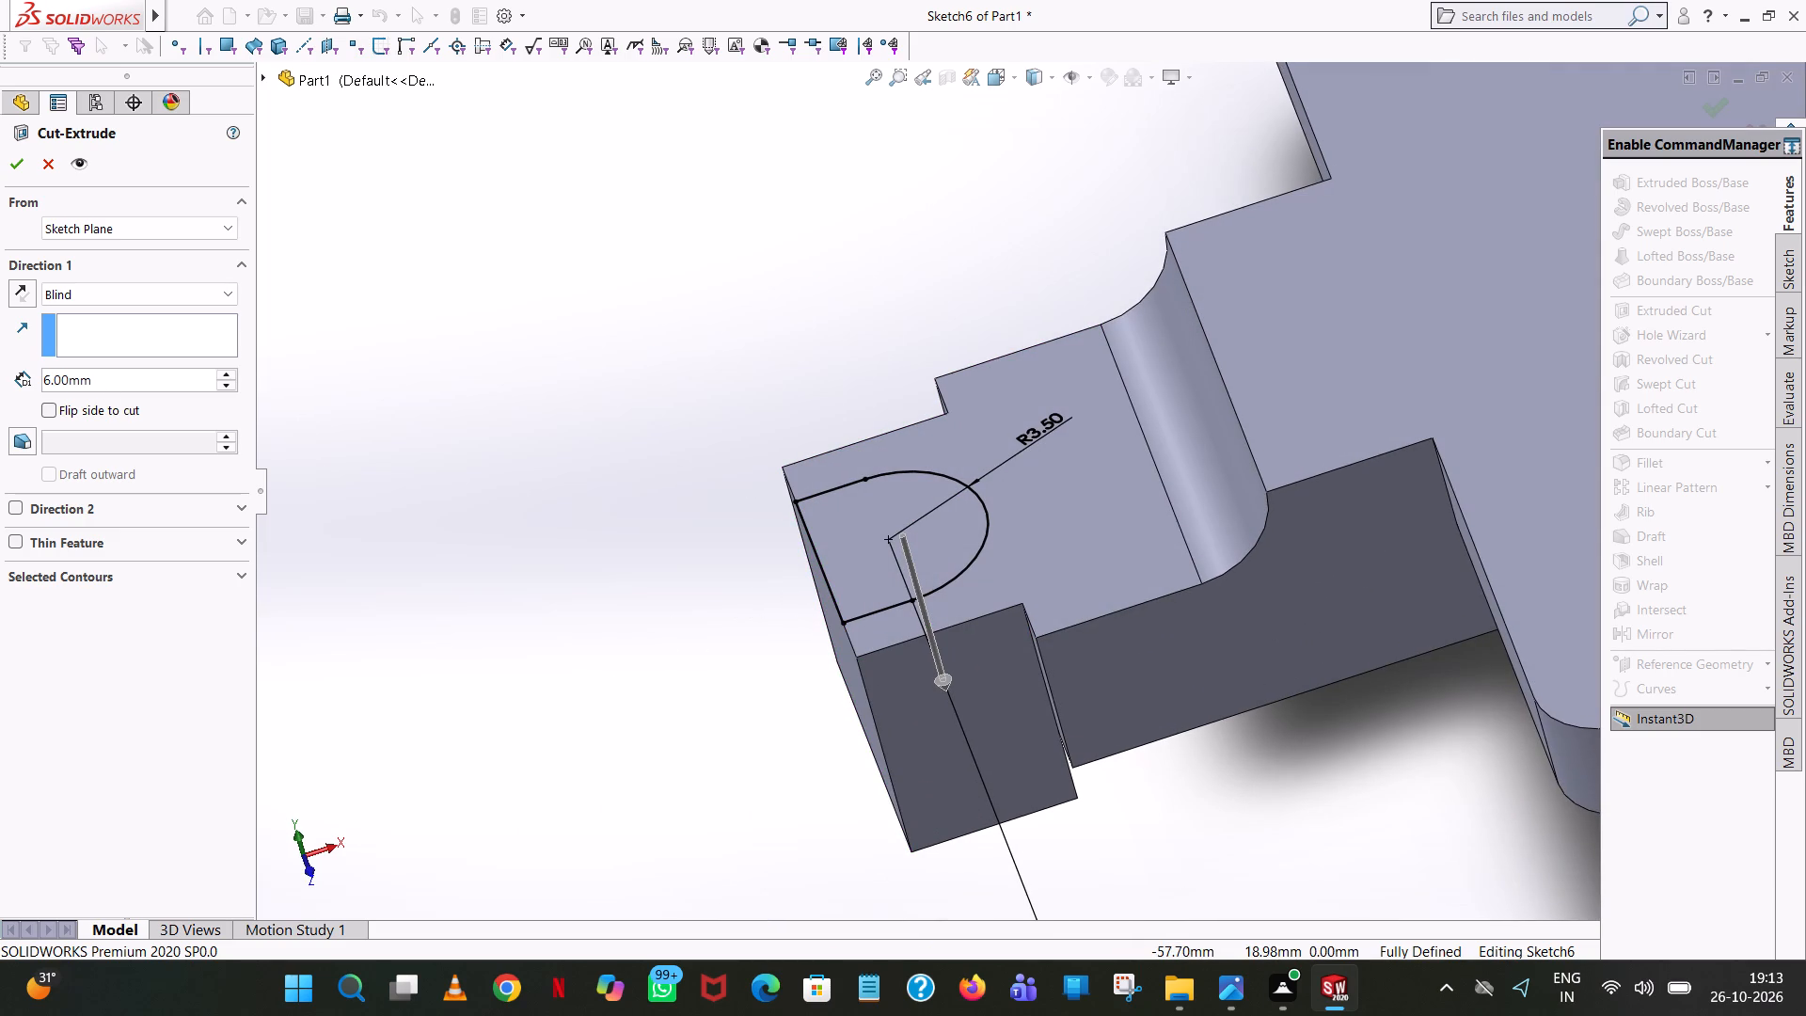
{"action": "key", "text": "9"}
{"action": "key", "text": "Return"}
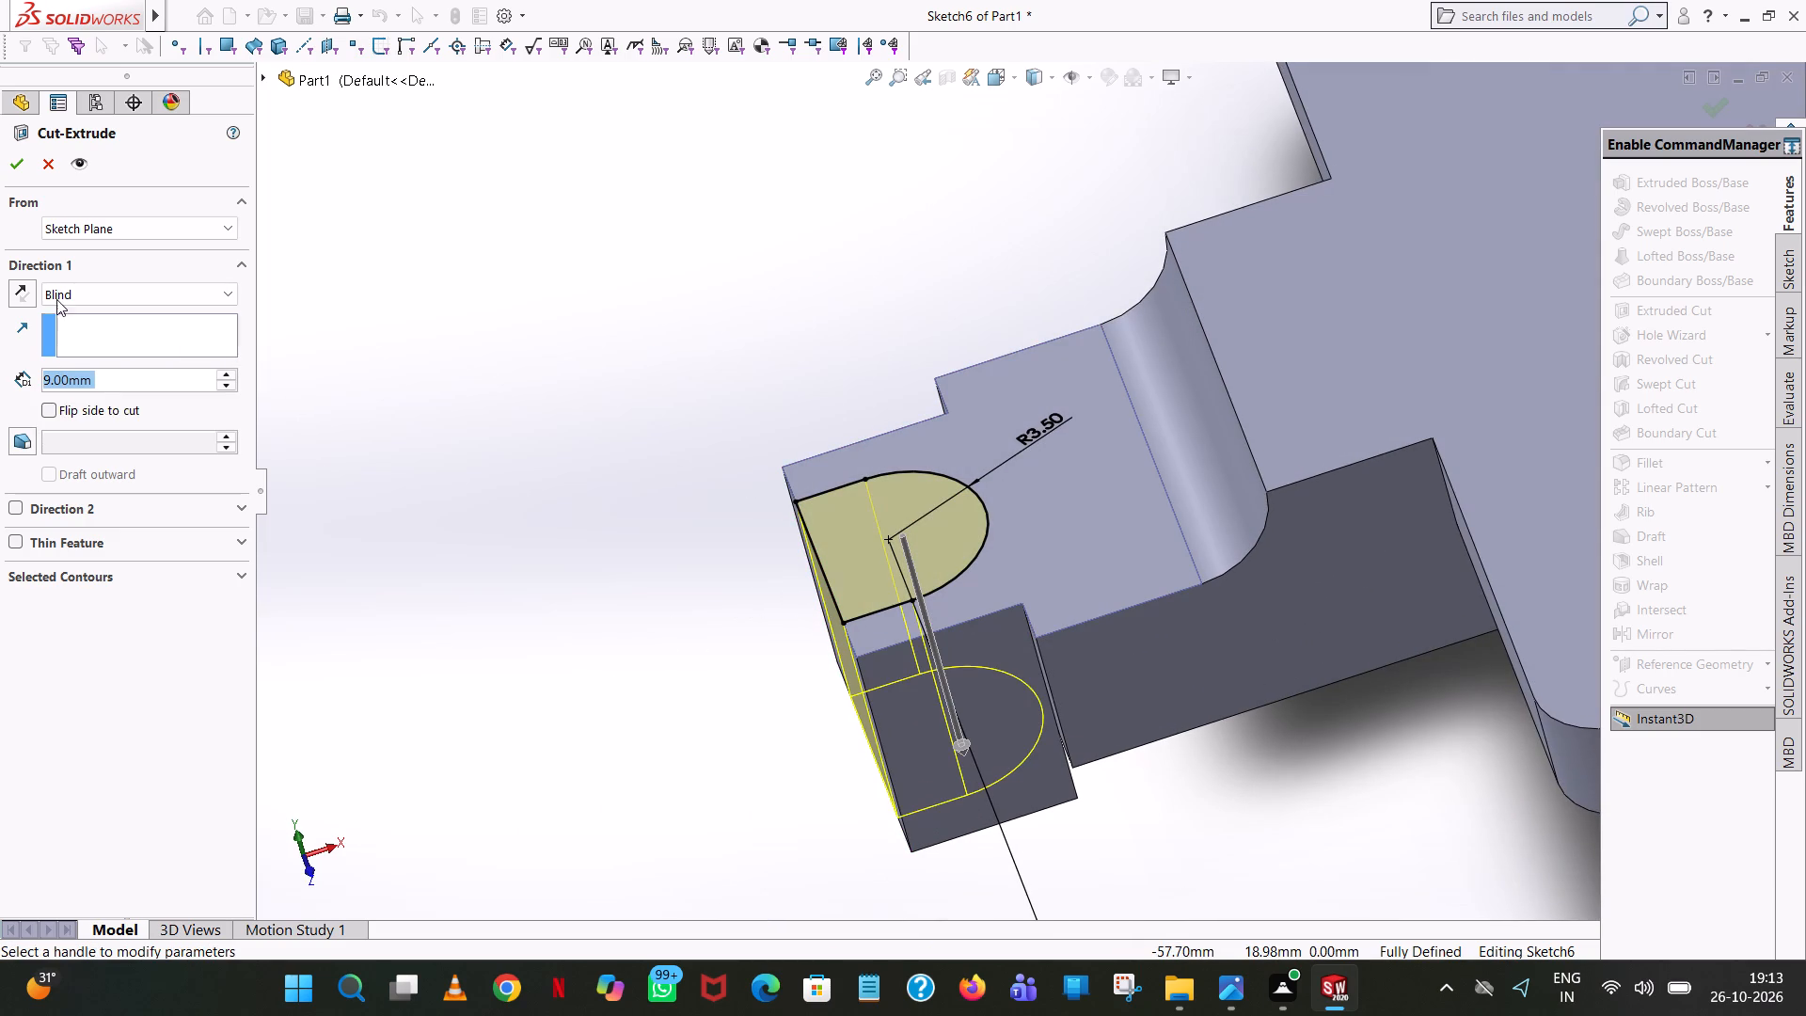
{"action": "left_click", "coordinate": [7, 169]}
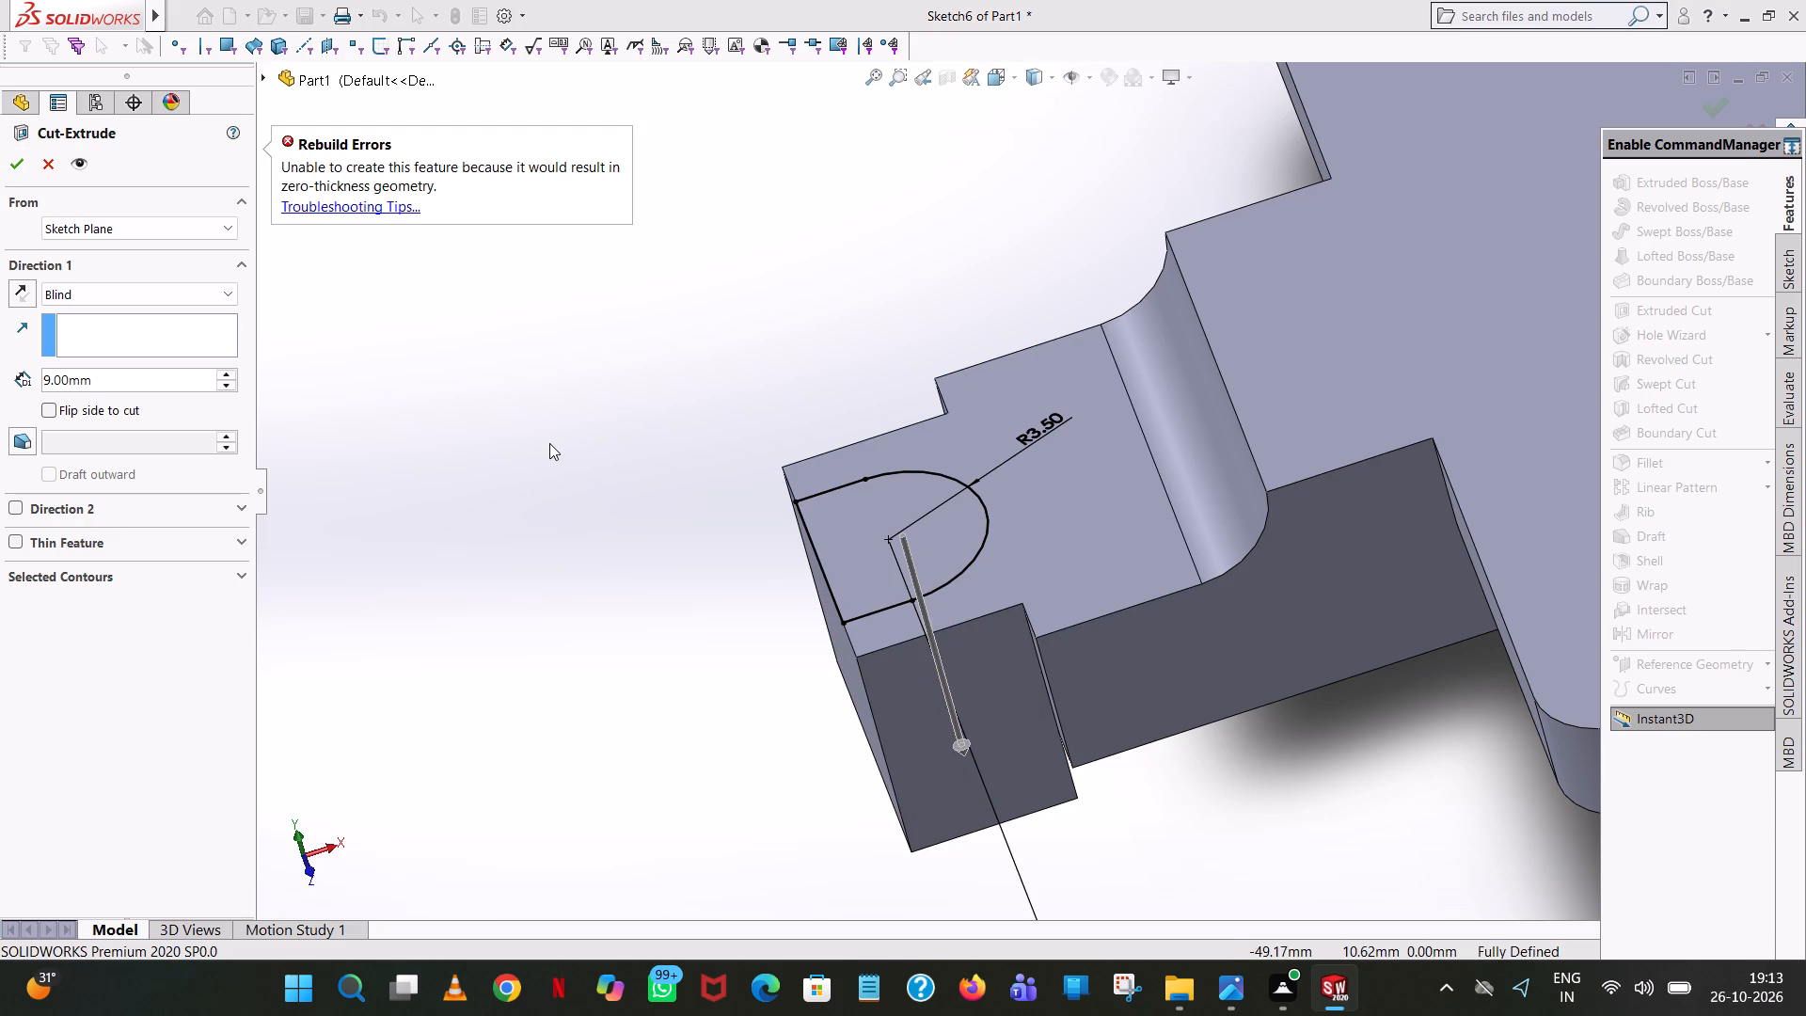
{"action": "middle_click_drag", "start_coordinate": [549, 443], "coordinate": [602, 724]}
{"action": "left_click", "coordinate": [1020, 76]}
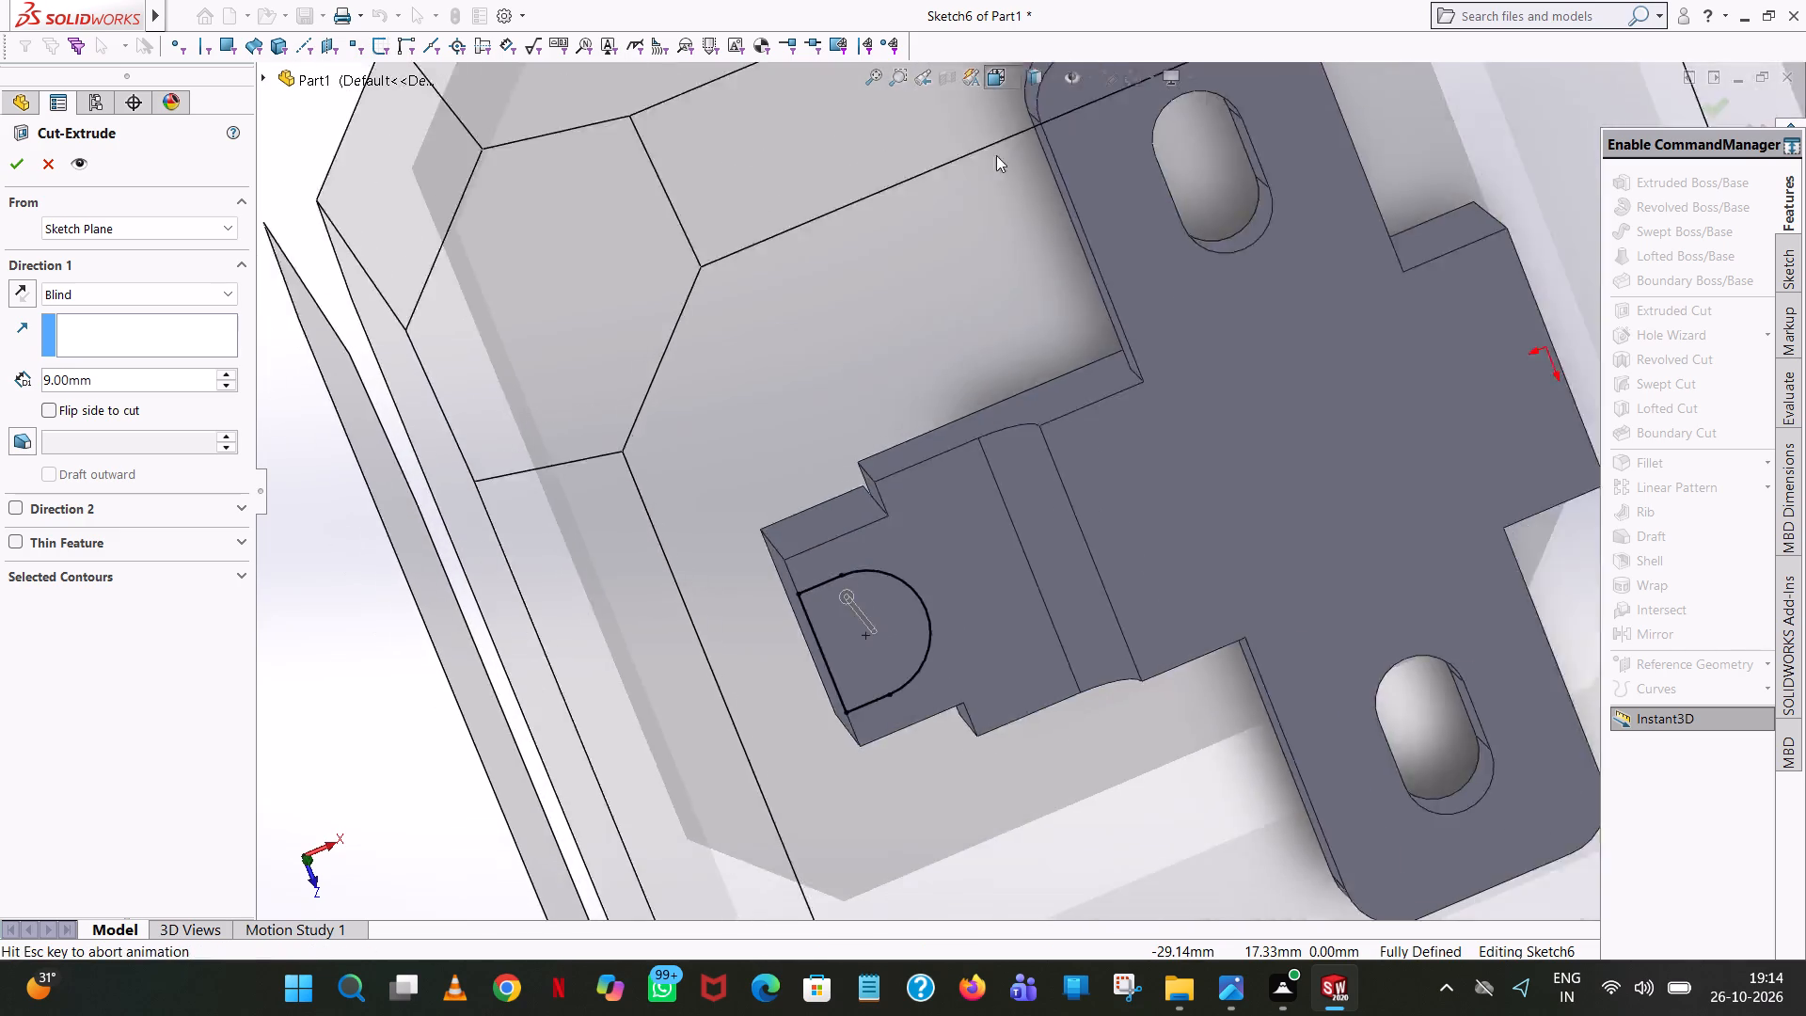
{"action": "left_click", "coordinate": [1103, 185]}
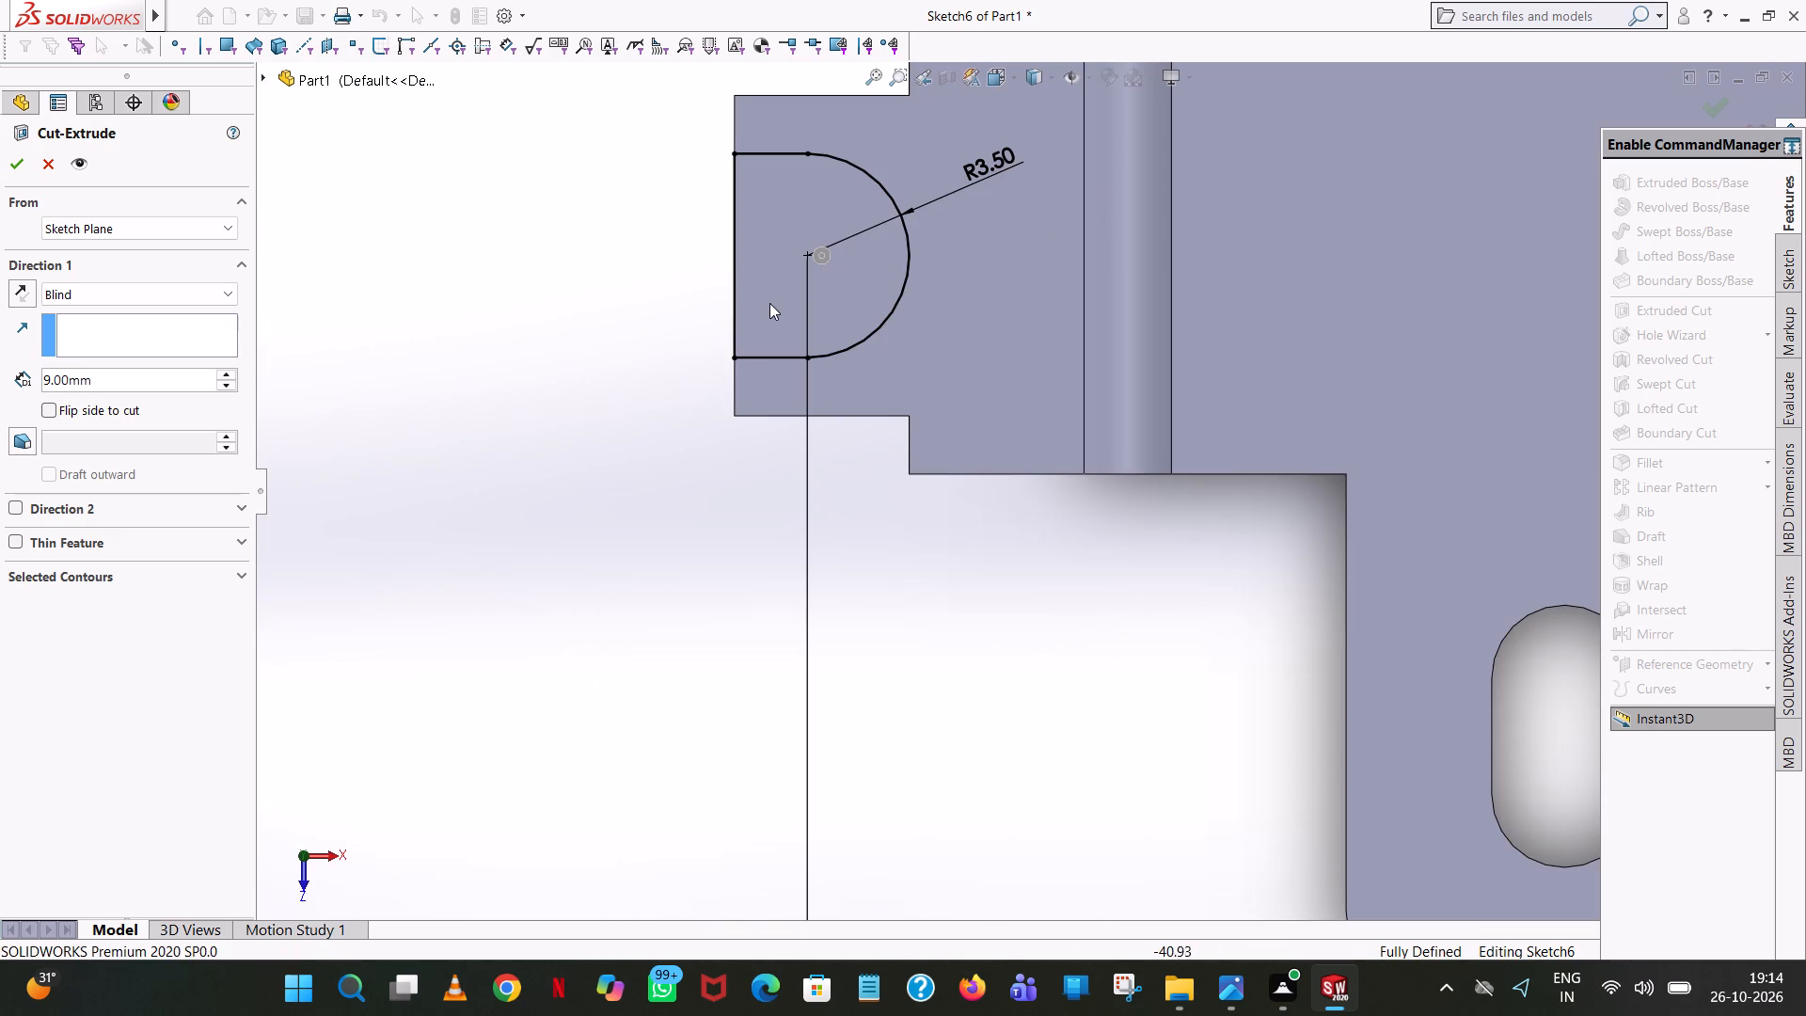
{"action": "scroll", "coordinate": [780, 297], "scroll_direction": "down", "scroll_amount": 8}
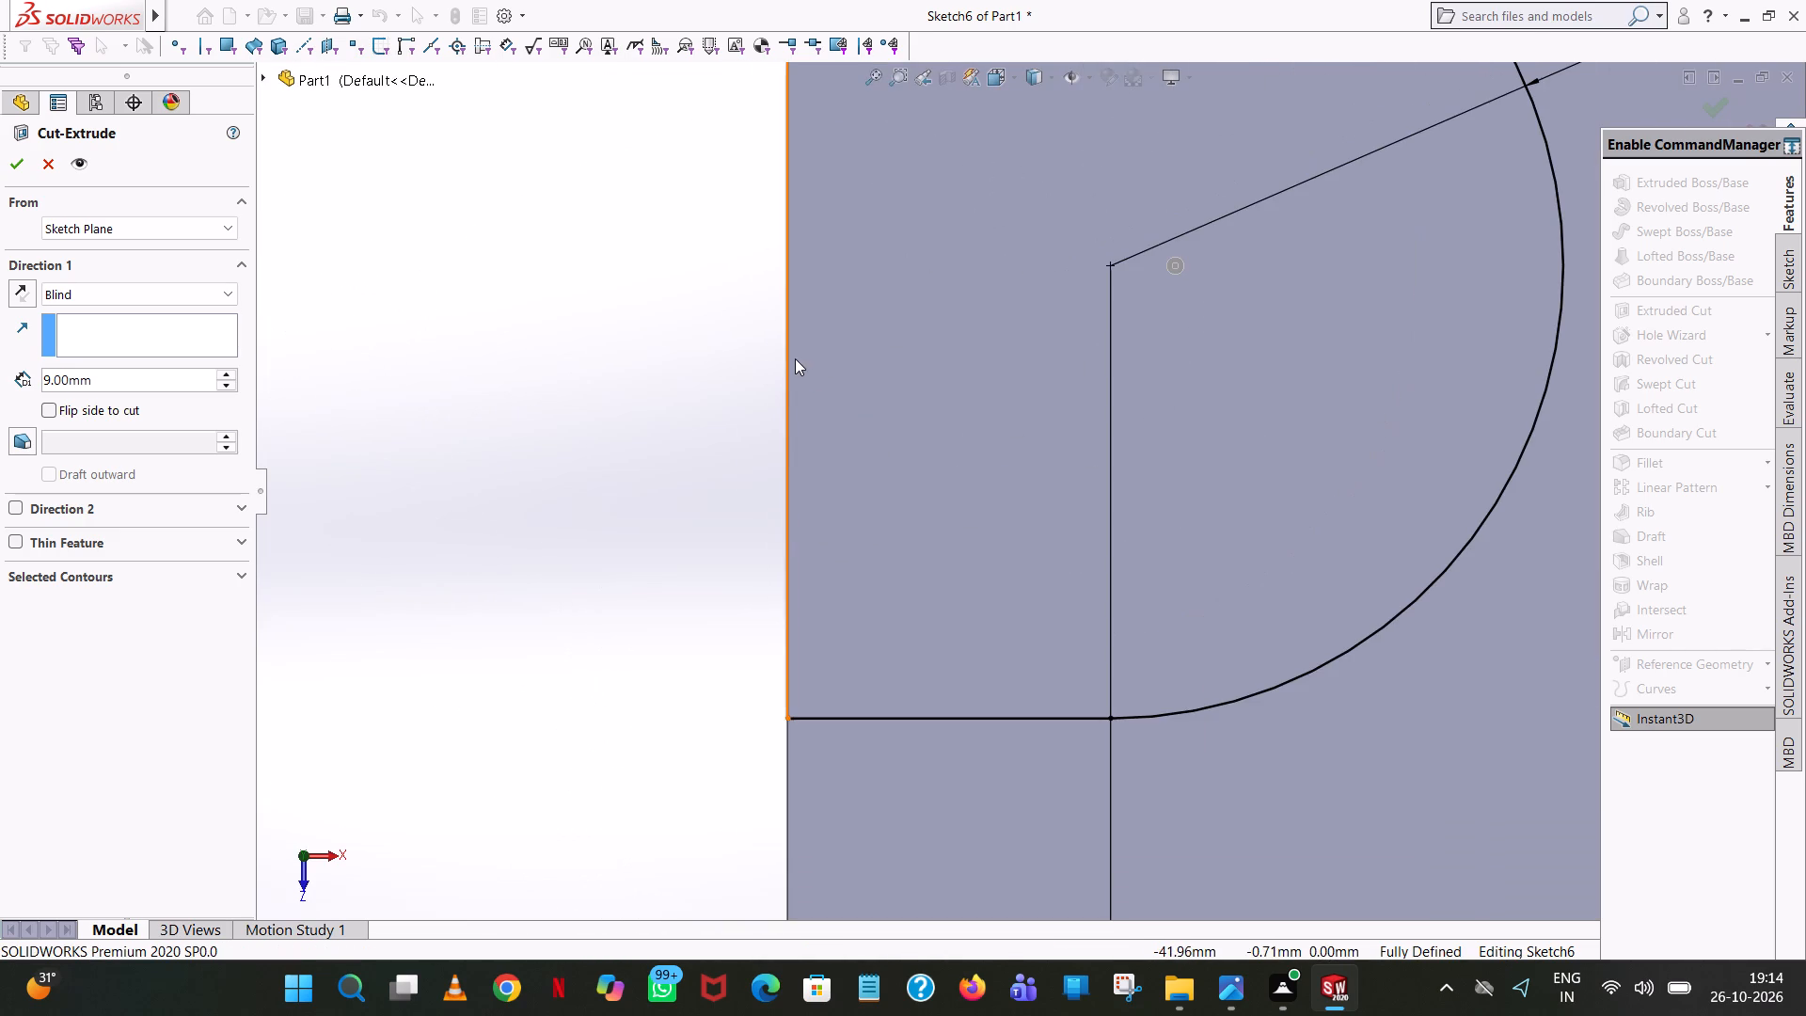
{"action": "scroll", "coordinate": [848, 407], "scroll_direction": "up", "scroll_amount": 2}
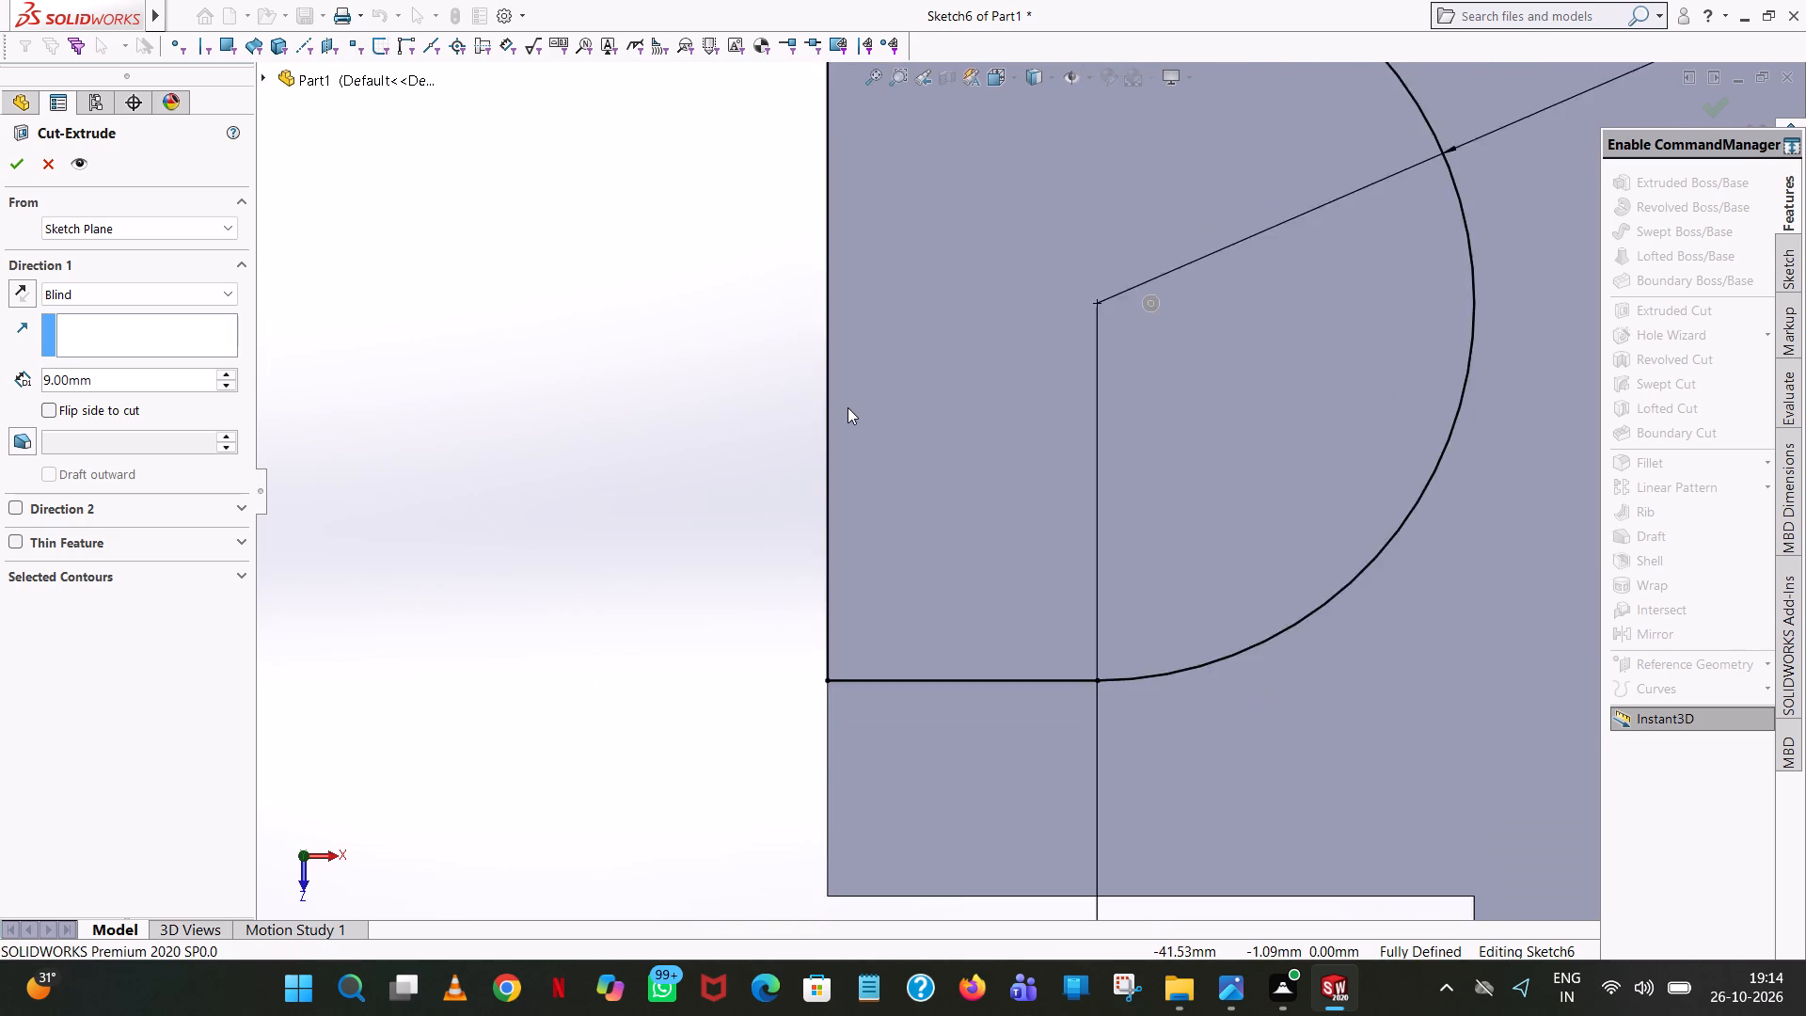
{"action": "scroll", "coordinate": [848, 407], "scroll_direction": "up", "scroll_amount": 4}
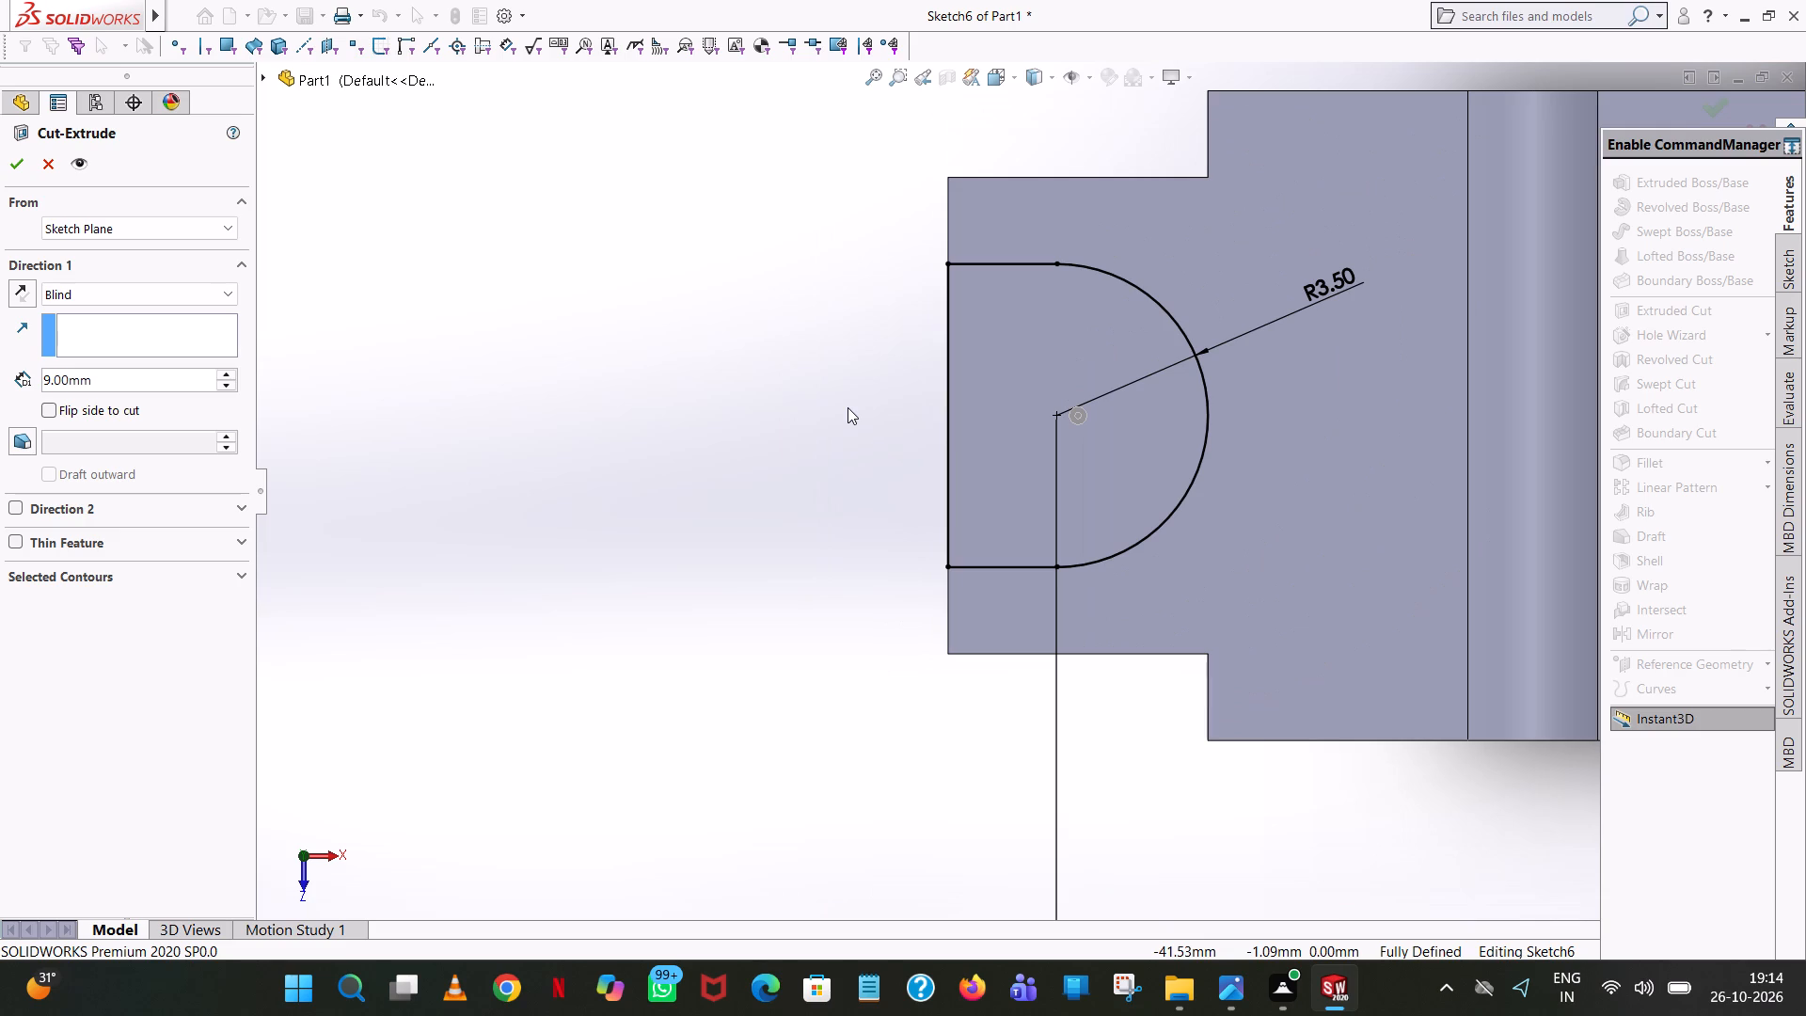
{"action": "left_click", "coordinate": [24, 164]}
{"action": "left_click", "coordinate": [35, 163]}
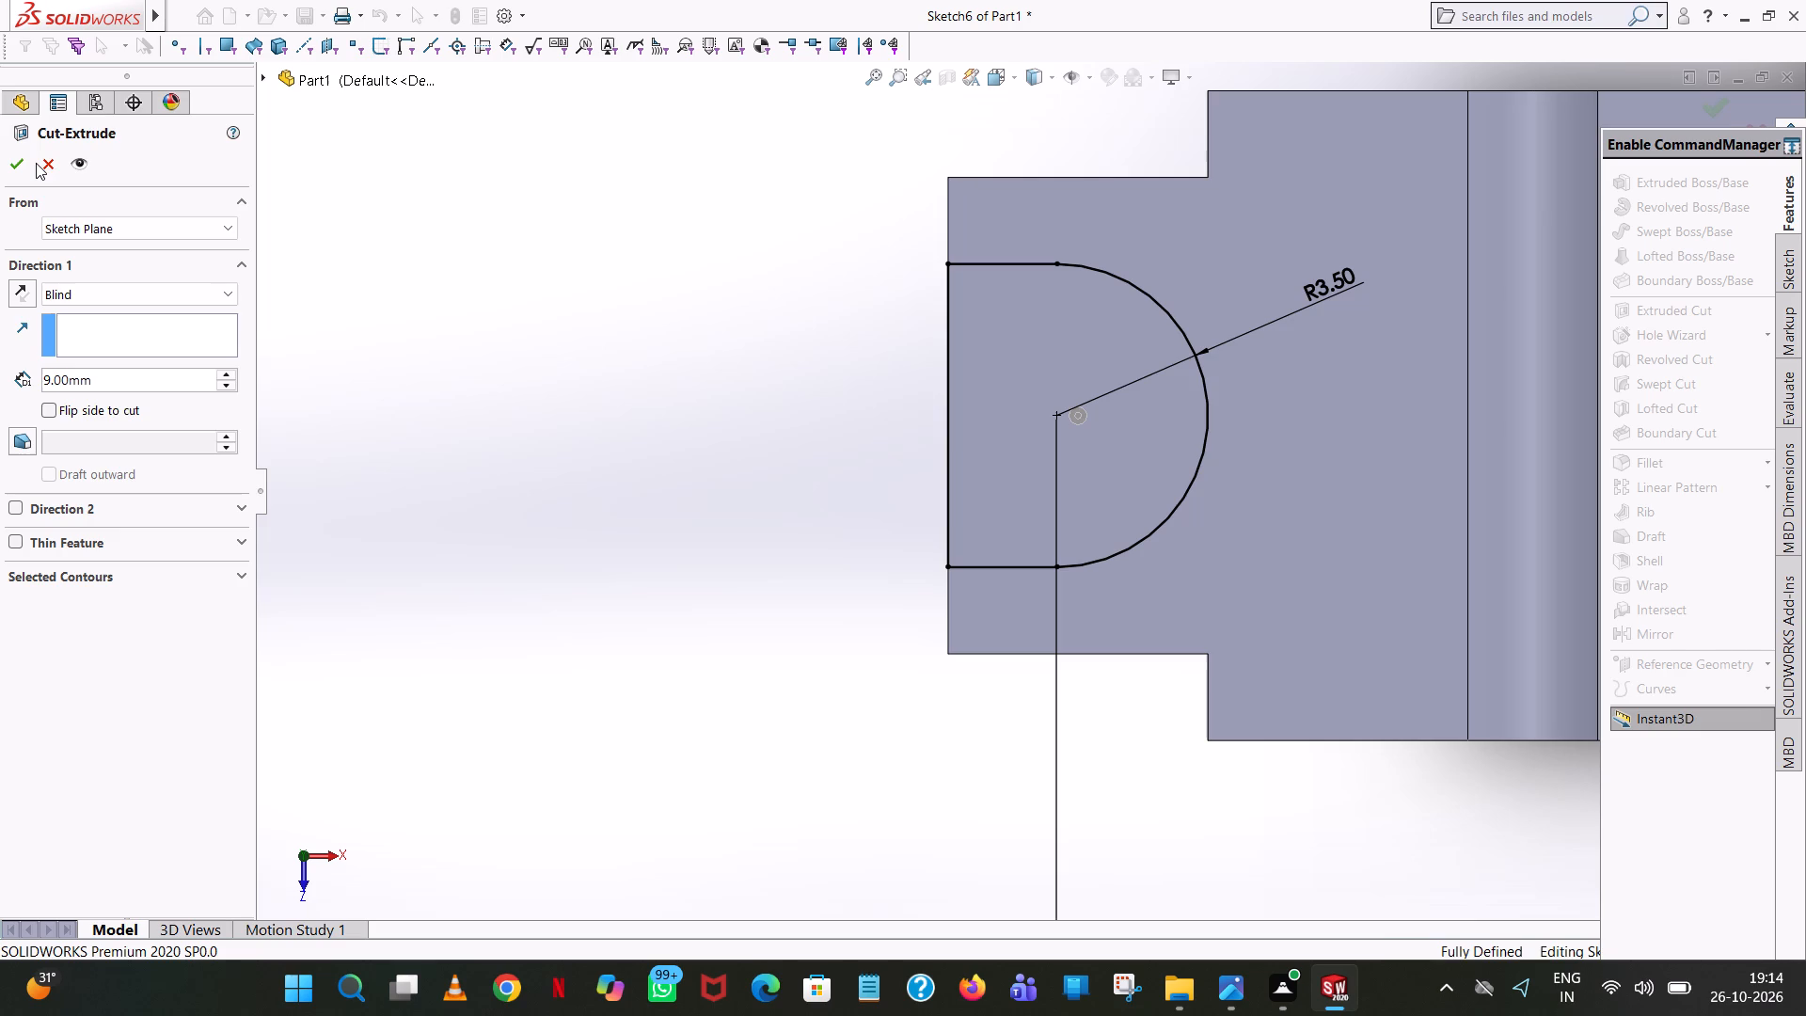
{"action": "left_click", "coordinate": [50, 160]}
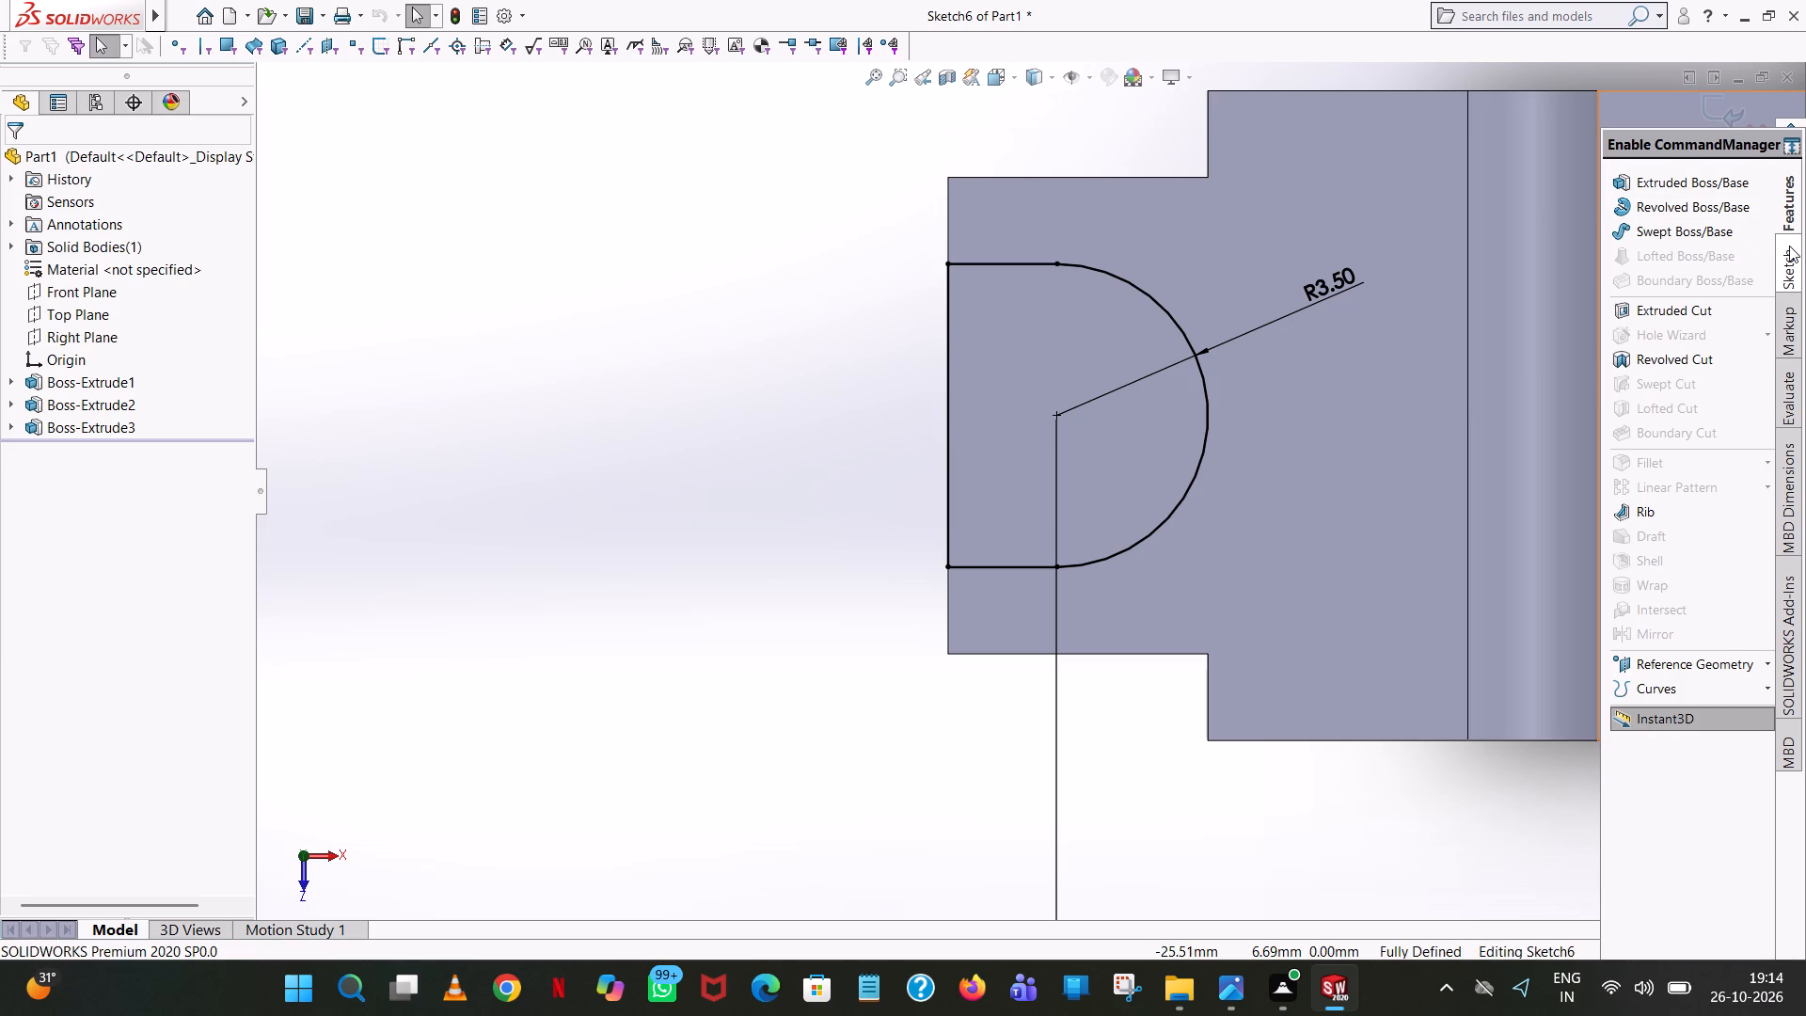
Trim away the vertical sketch line lying on the step's outer end edge.
{"action": "left_click", "coordinate": [1789, 246]}
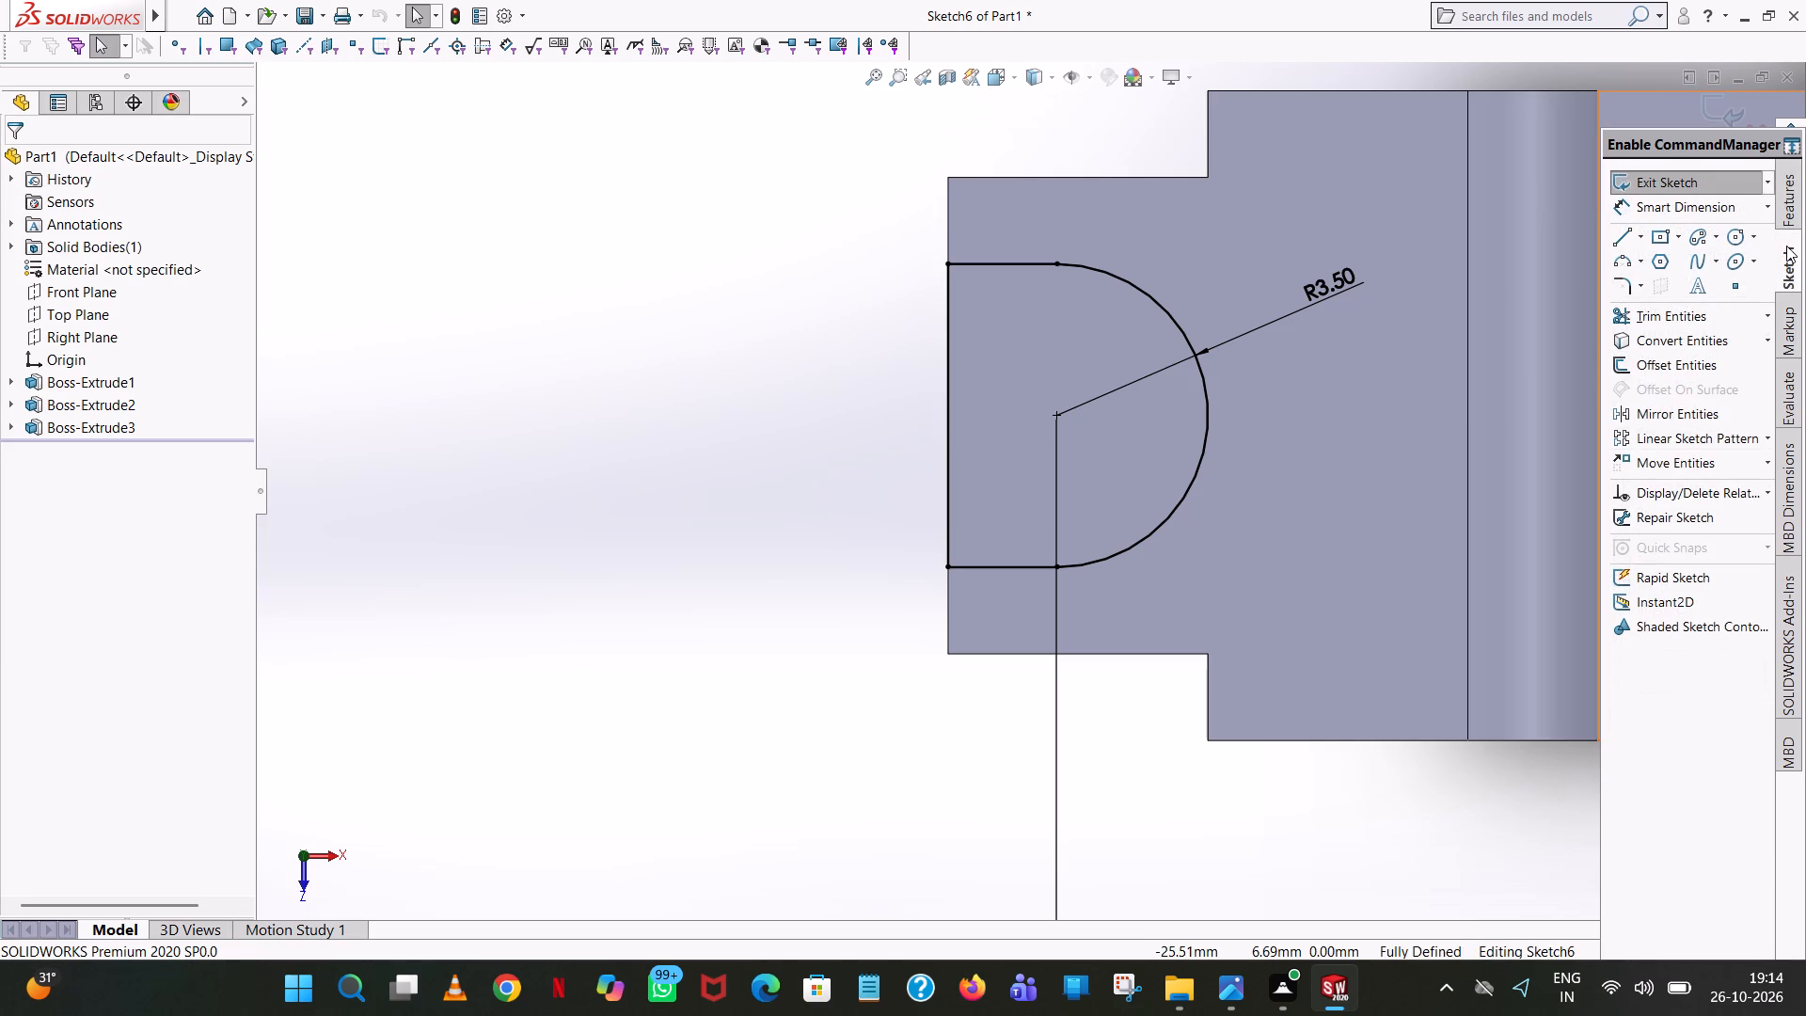
{"action": "left_click", "coordinate": [1633, 317]}
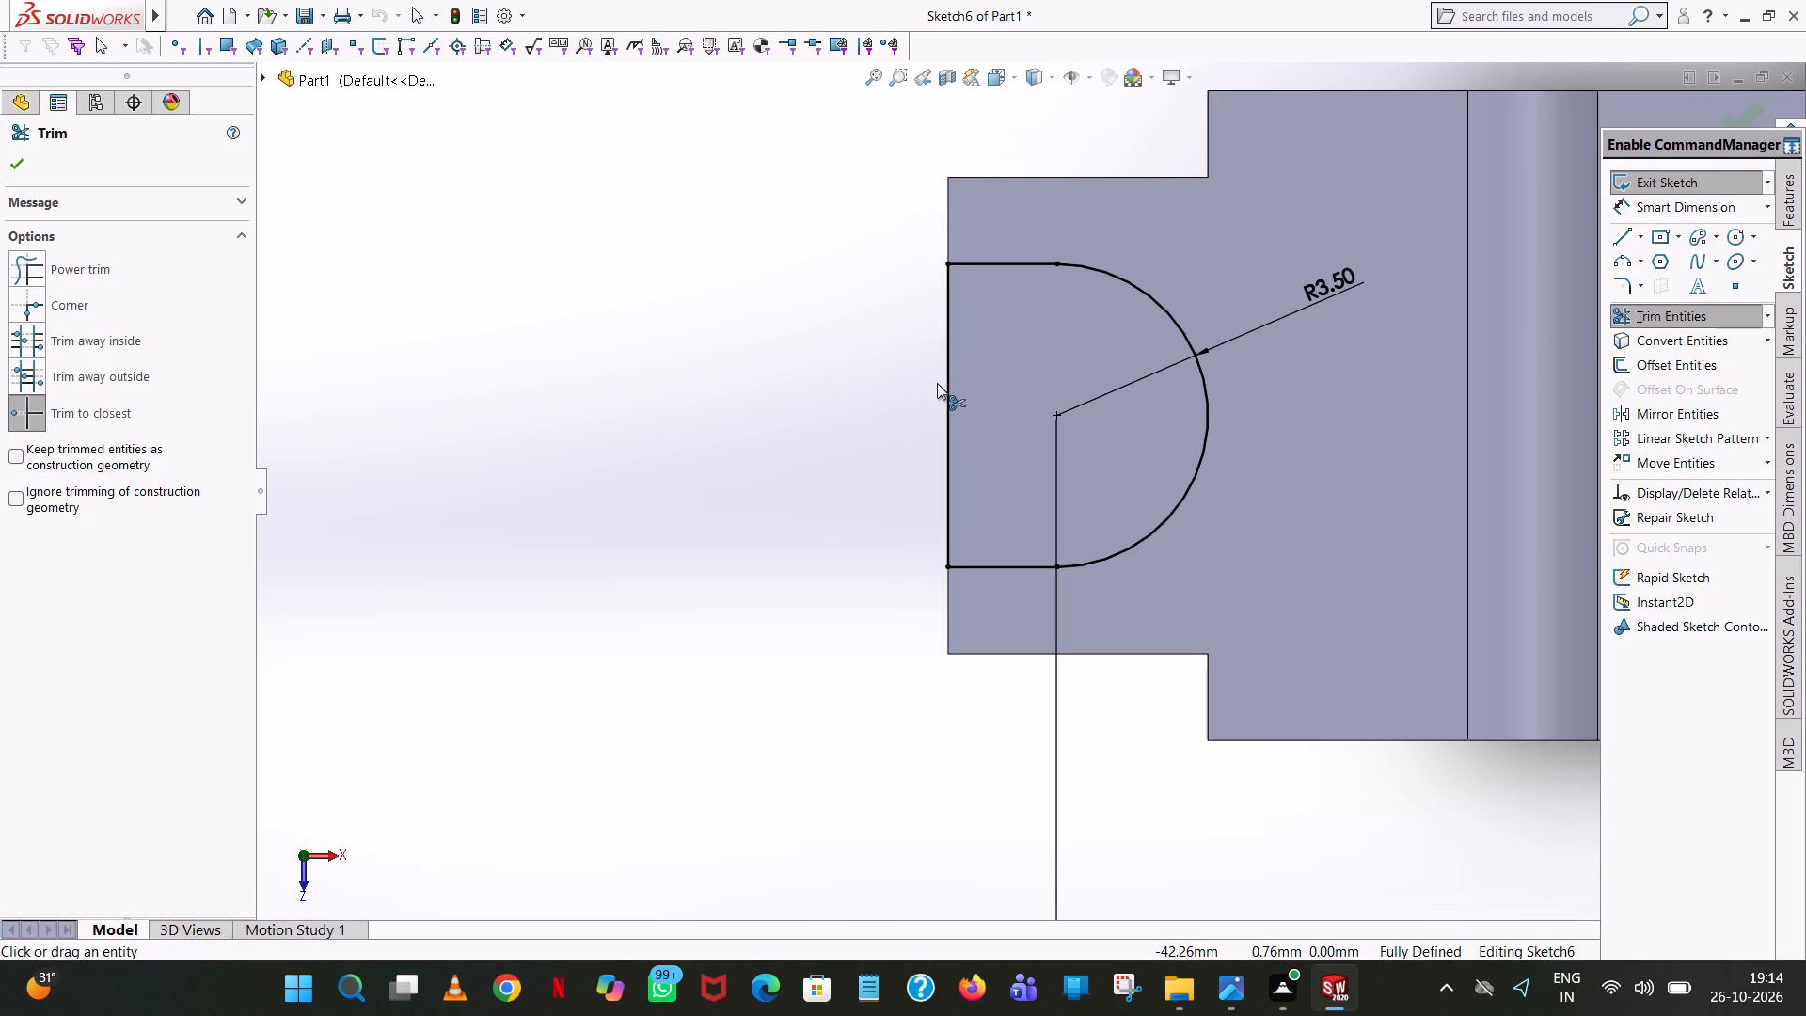
{"action": "left_click", "coordinate": [948, 394]}
Close the U-shaped profile with three lines forming a rectangle about 2 mm beyond the step's outer end edge and 7 mm wide.
{"action": "left_click", "coordinate": [1625, 233]}
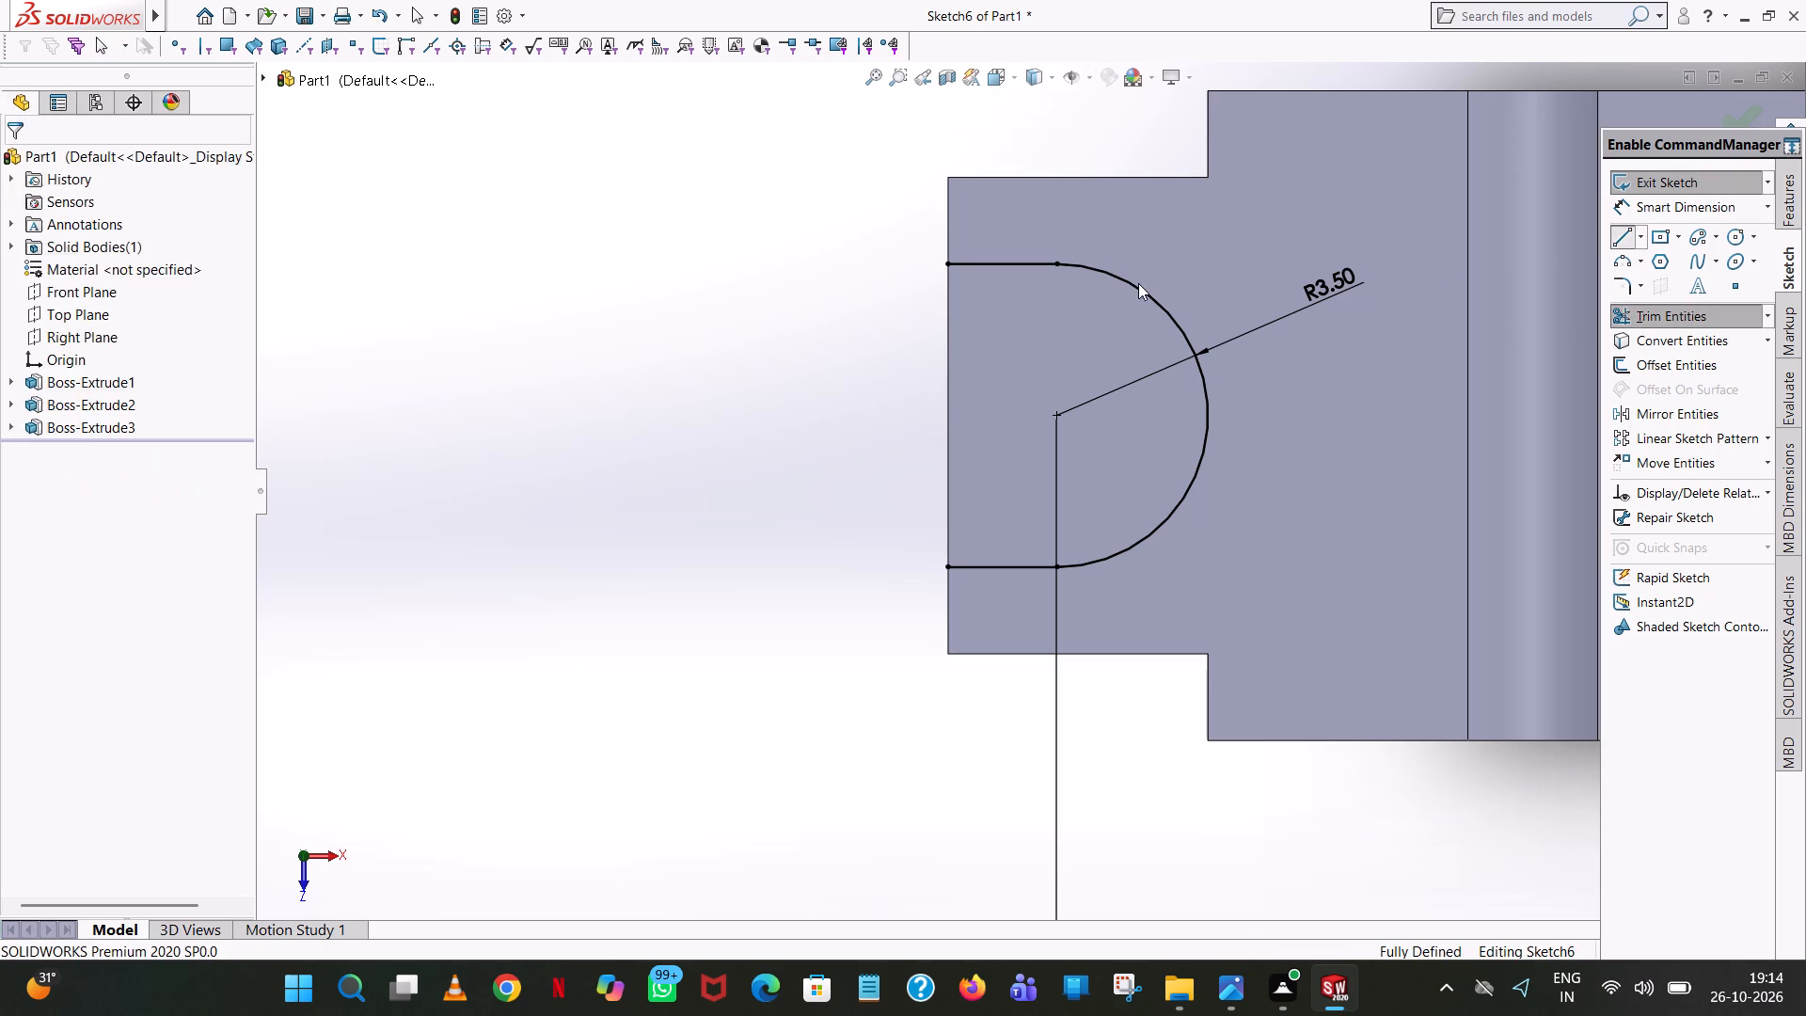
{"action": "left_click", "coordinate": [950, 265]}
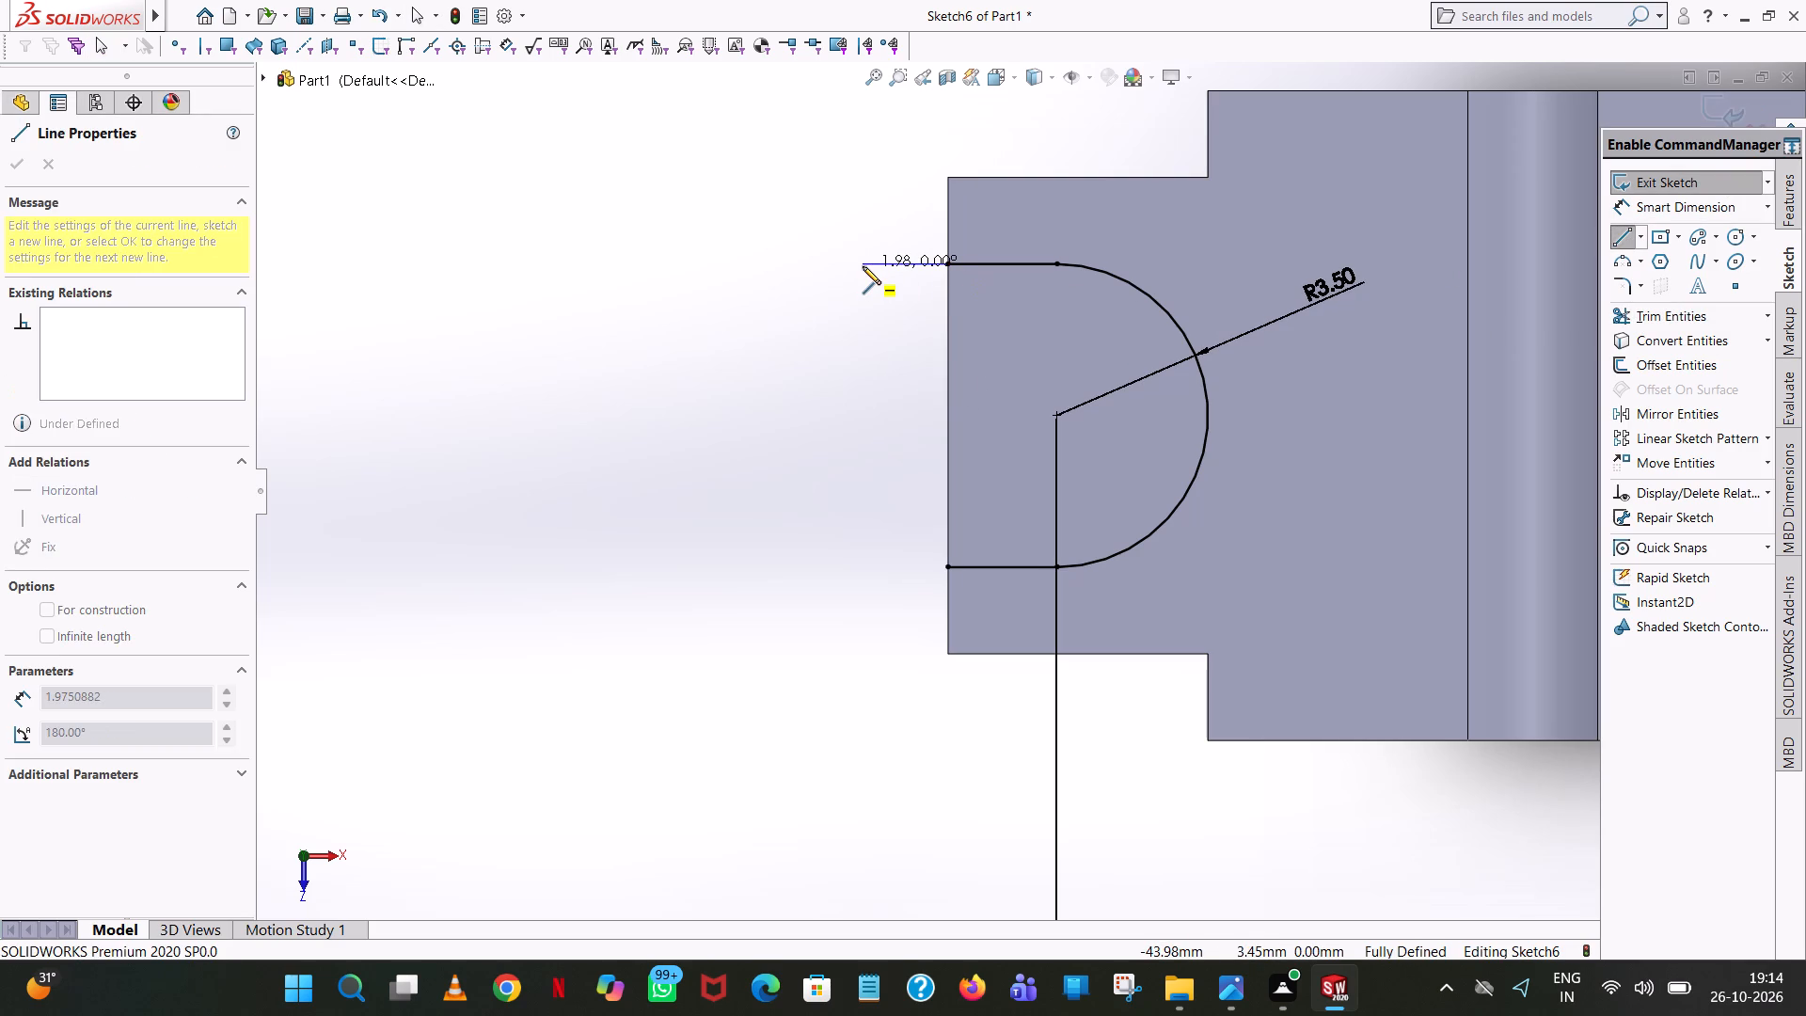
{"action": "left_click", "coordinate": [863, 266]}
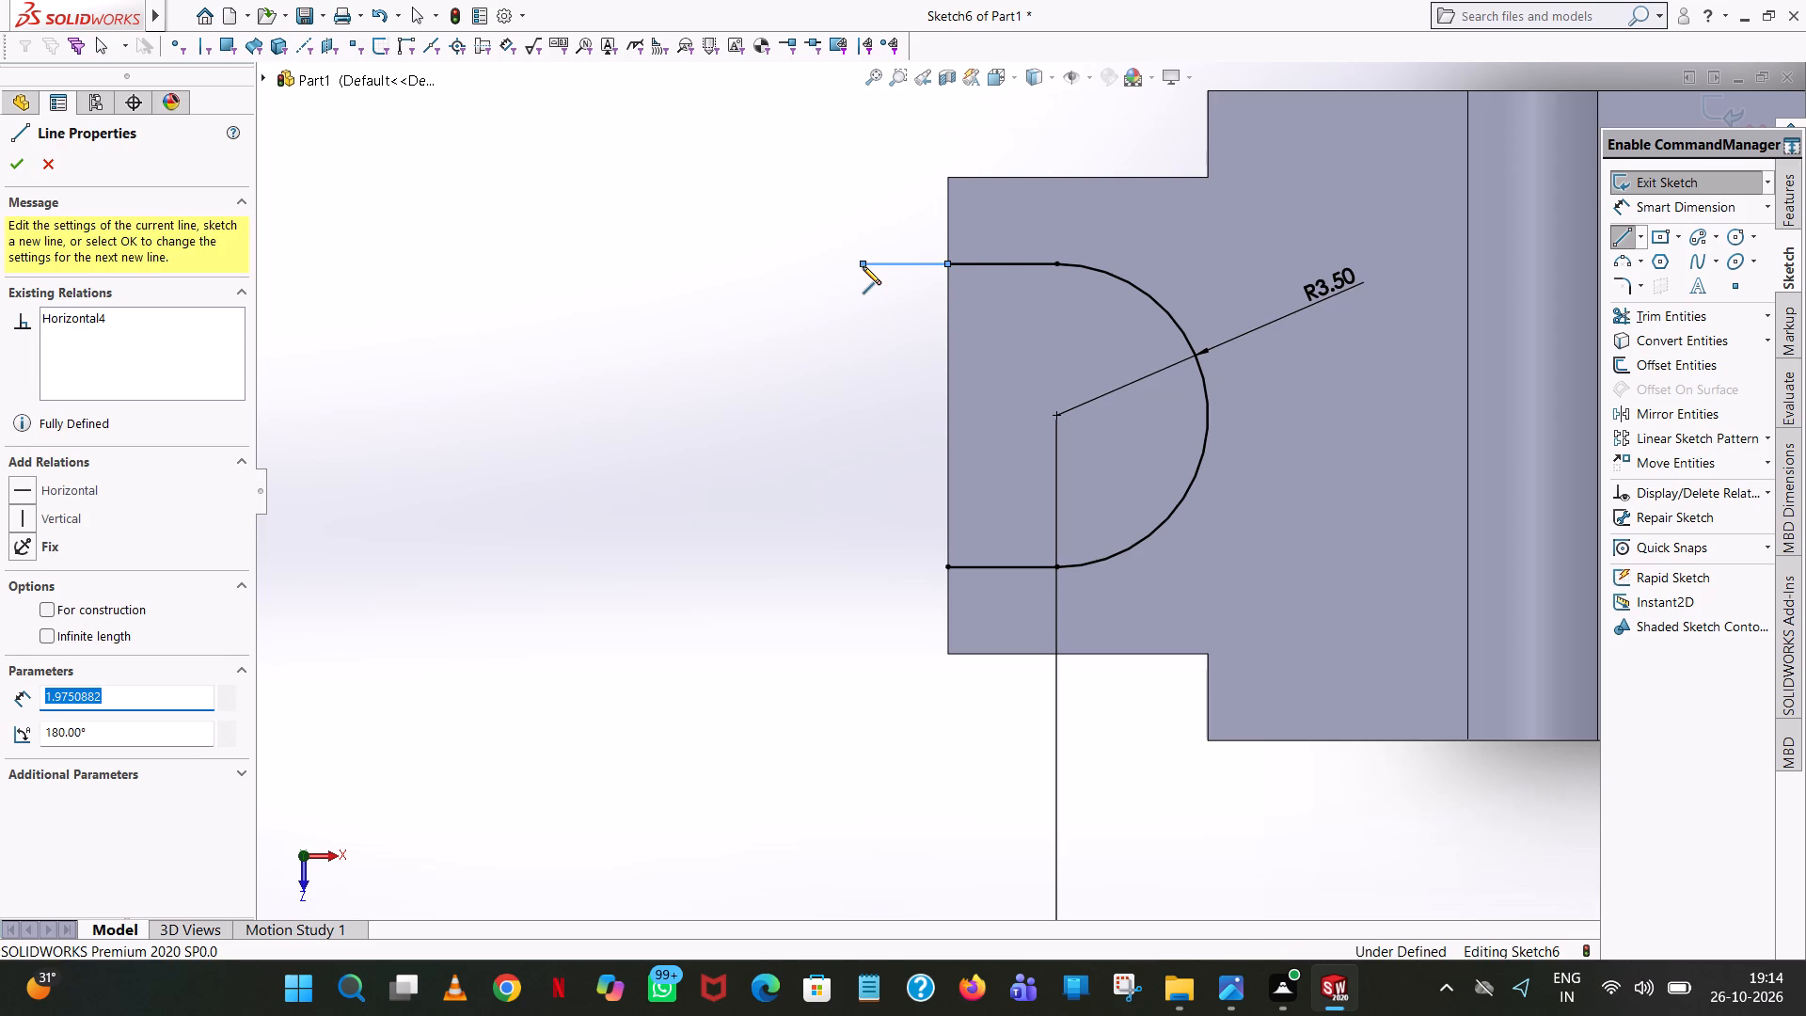
{"action": "left_click", "coordinate": [859, 565]}
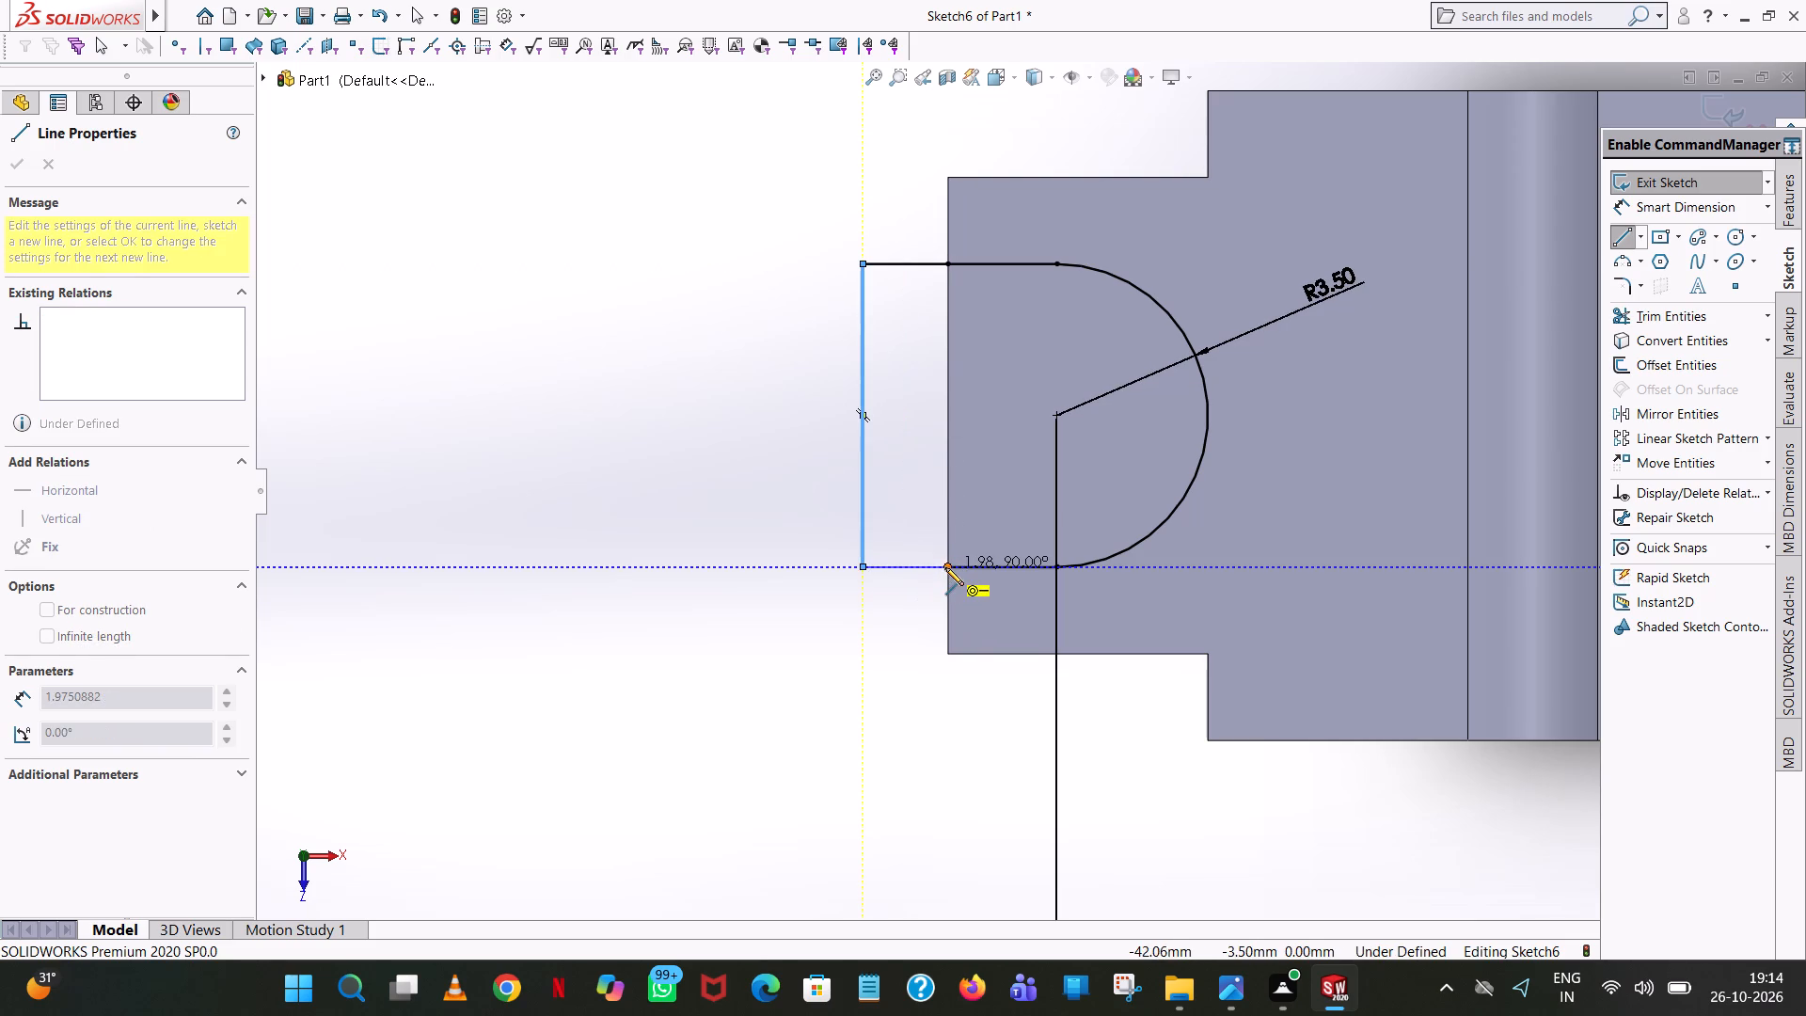
{"action": "left_click", "coordinate": [945, 567]}
{"action": "right_click", "coordinate": [945, 567]}
{"action": "left_click", "coordinate": [1018, 577]}
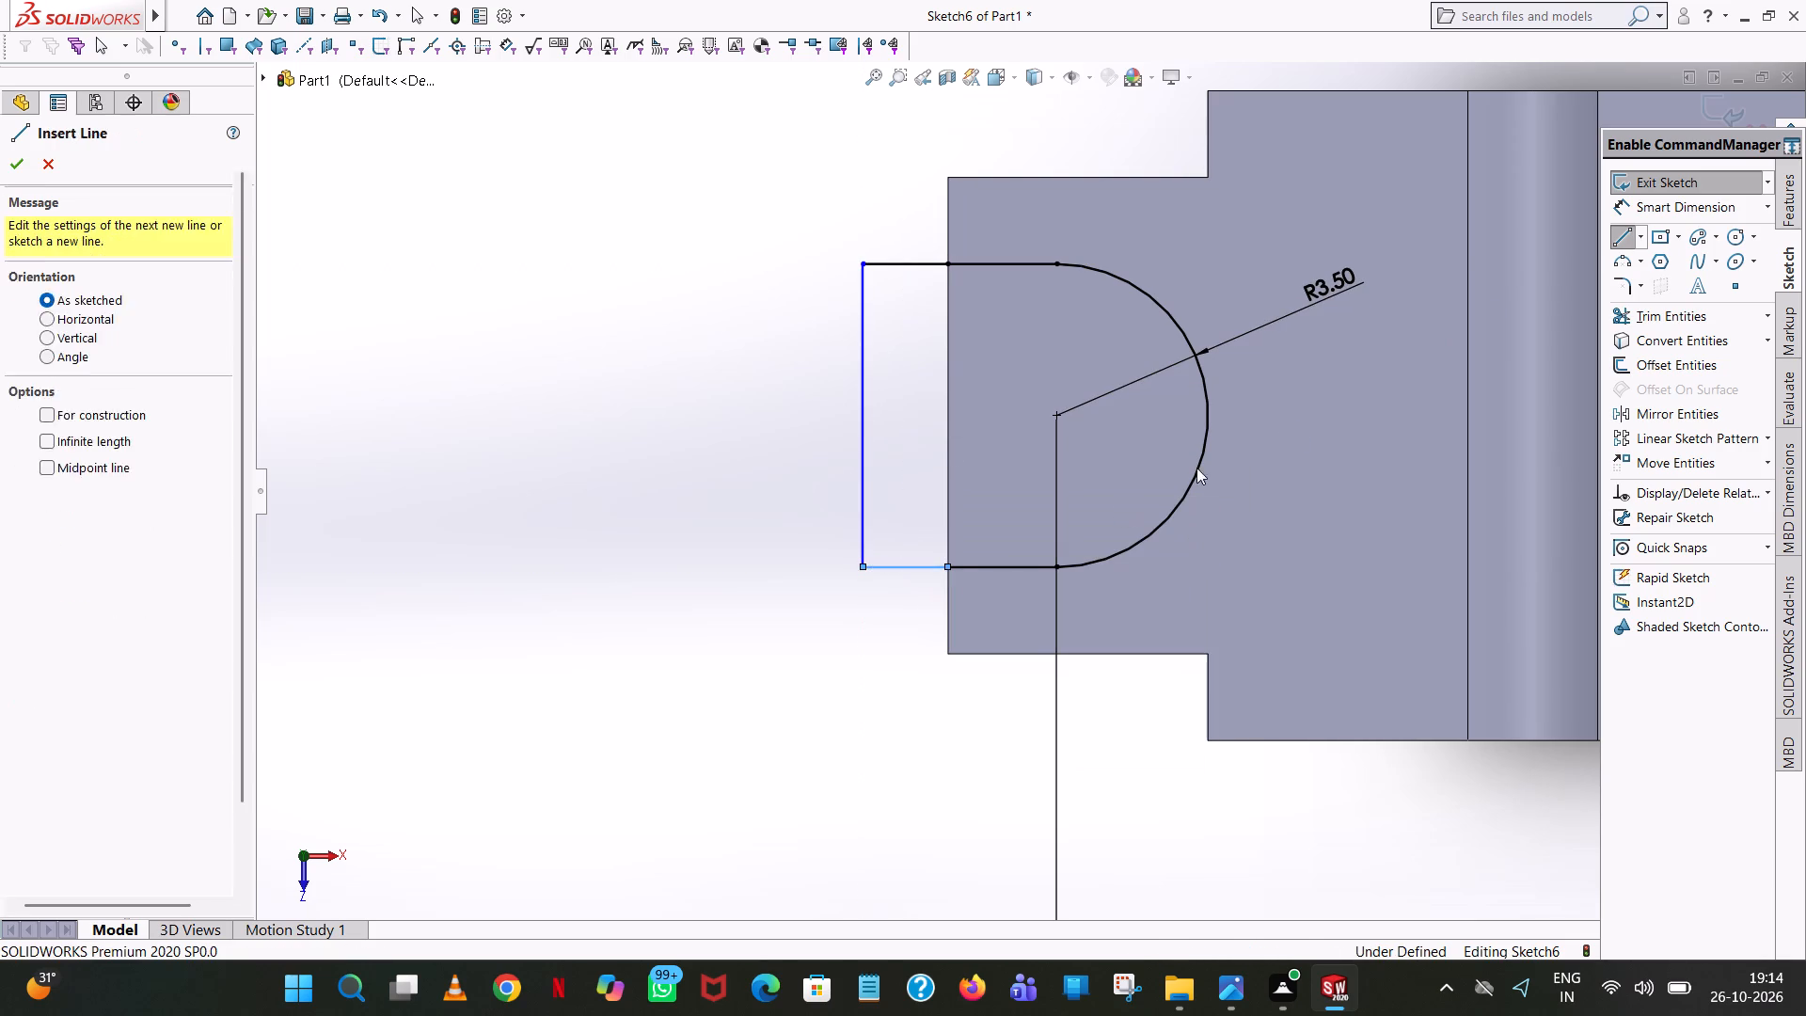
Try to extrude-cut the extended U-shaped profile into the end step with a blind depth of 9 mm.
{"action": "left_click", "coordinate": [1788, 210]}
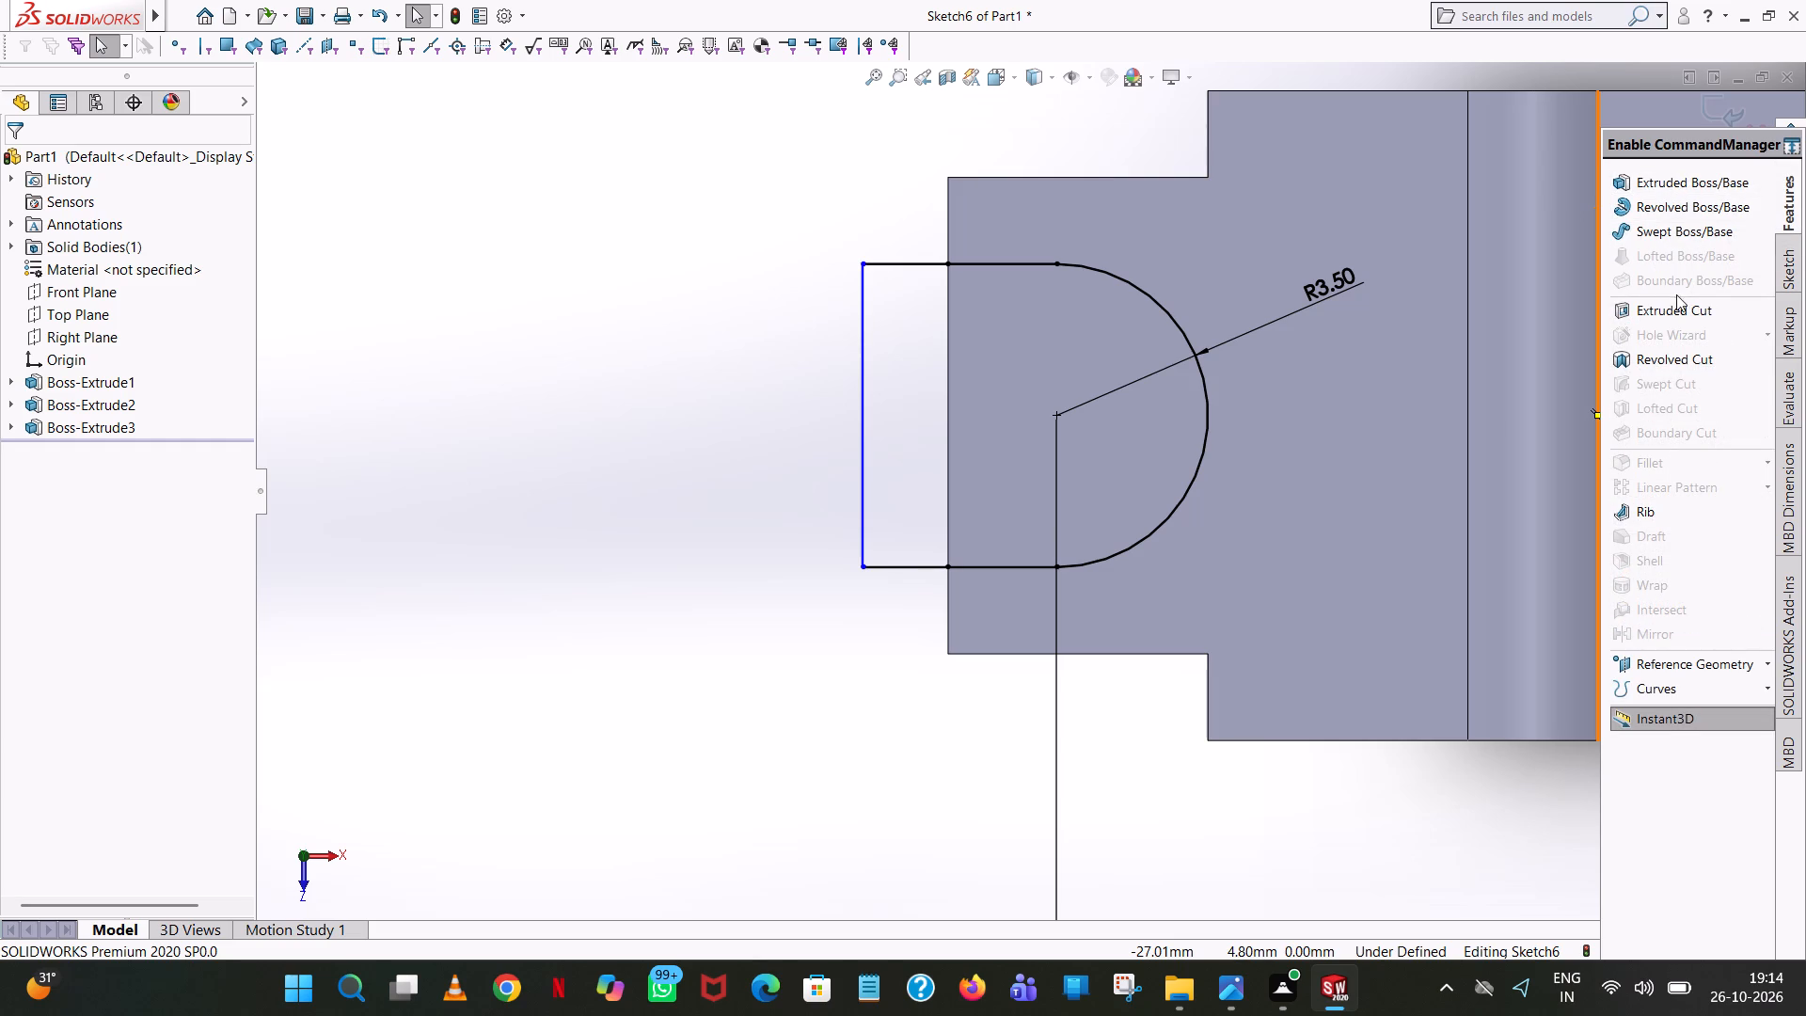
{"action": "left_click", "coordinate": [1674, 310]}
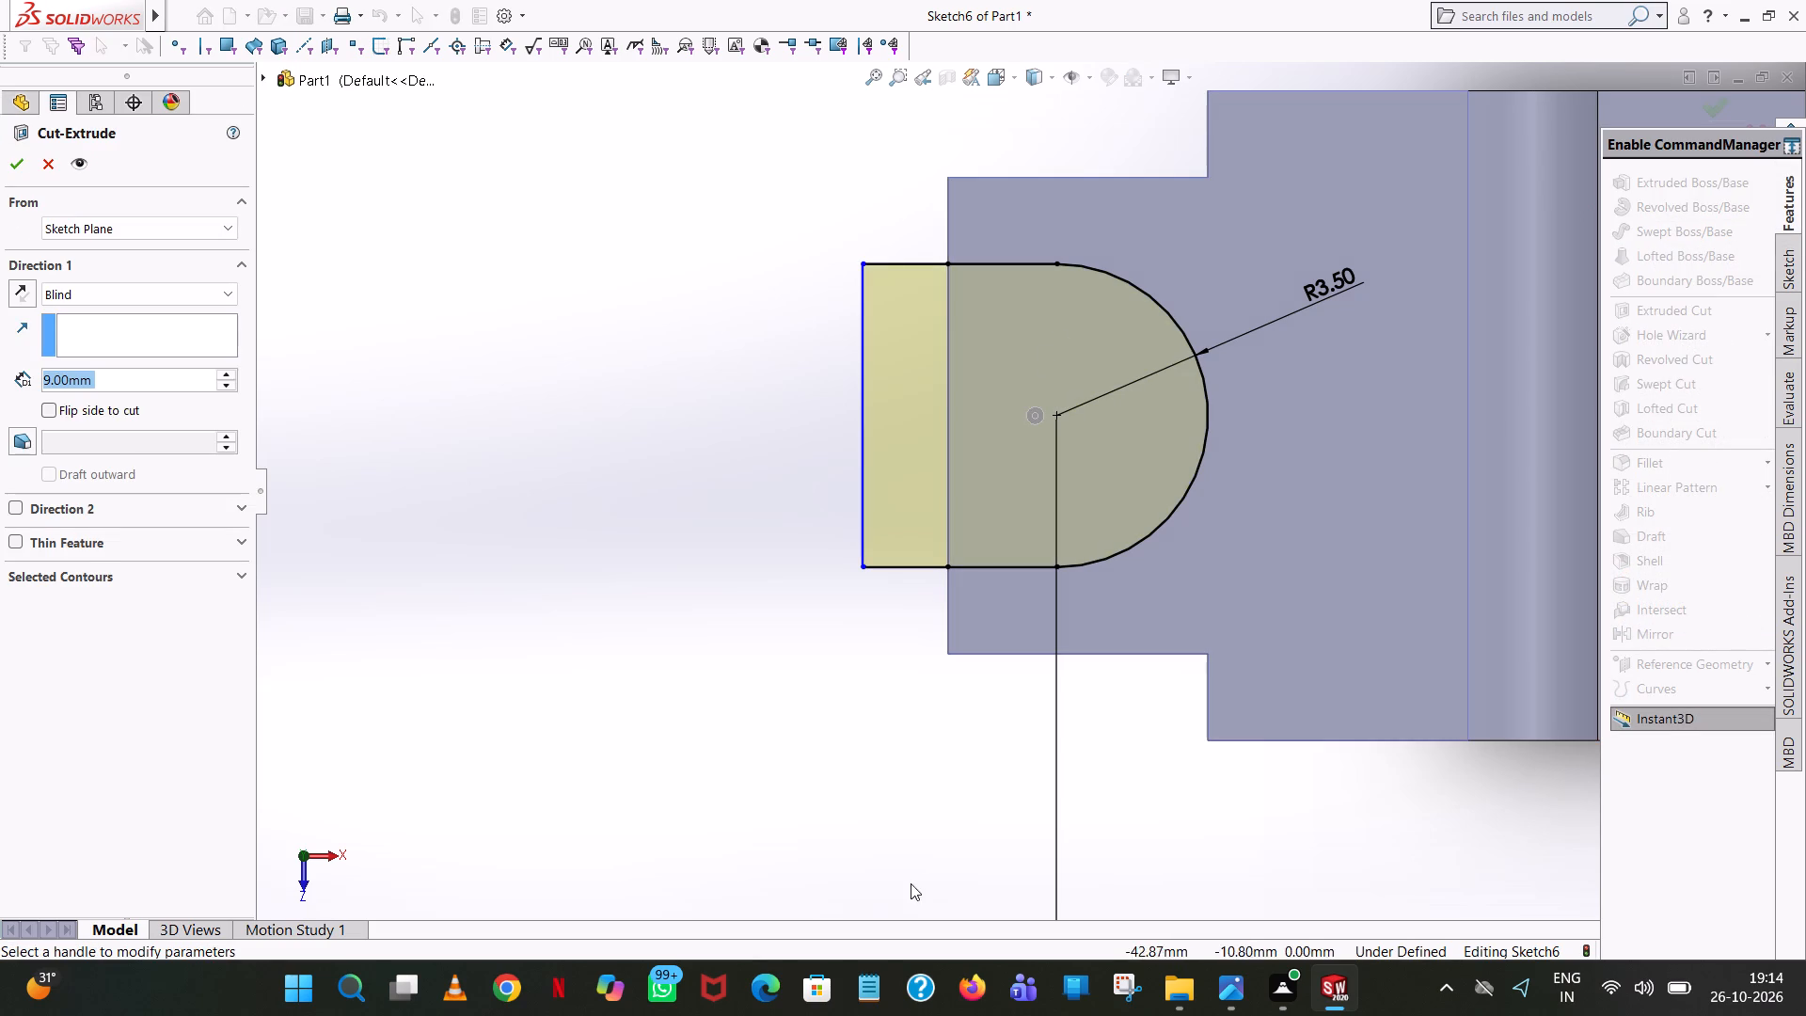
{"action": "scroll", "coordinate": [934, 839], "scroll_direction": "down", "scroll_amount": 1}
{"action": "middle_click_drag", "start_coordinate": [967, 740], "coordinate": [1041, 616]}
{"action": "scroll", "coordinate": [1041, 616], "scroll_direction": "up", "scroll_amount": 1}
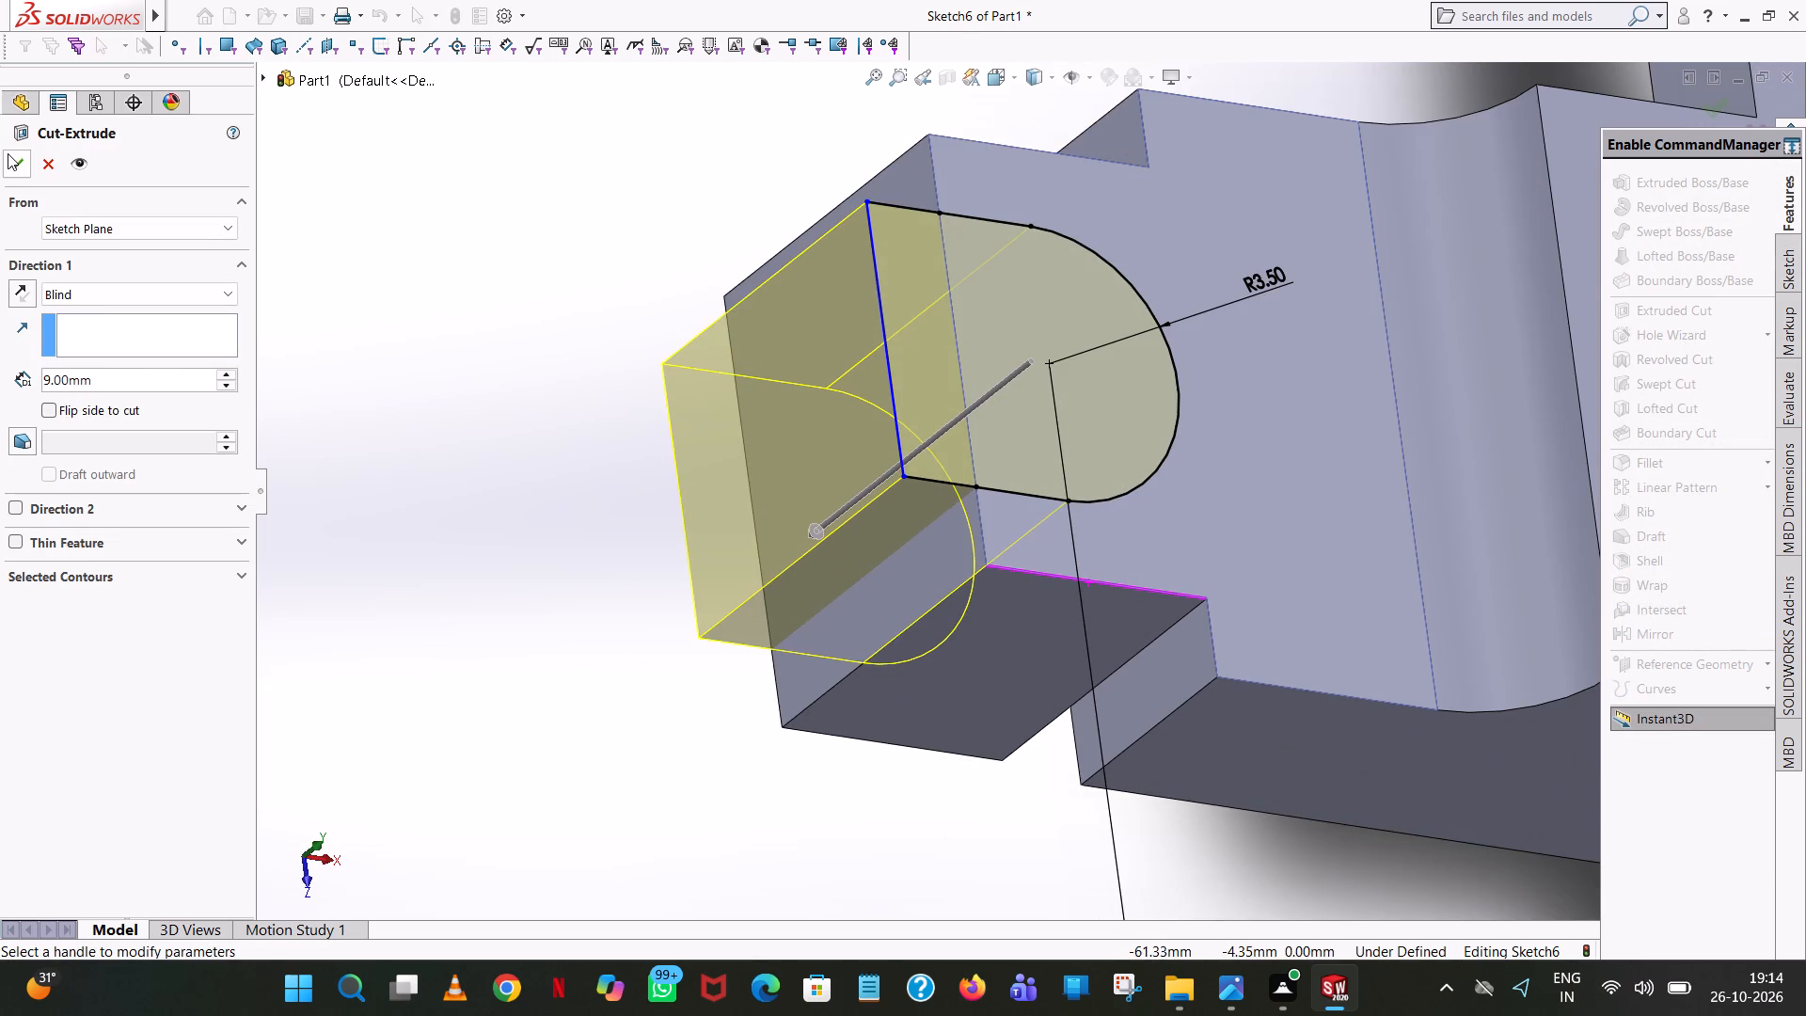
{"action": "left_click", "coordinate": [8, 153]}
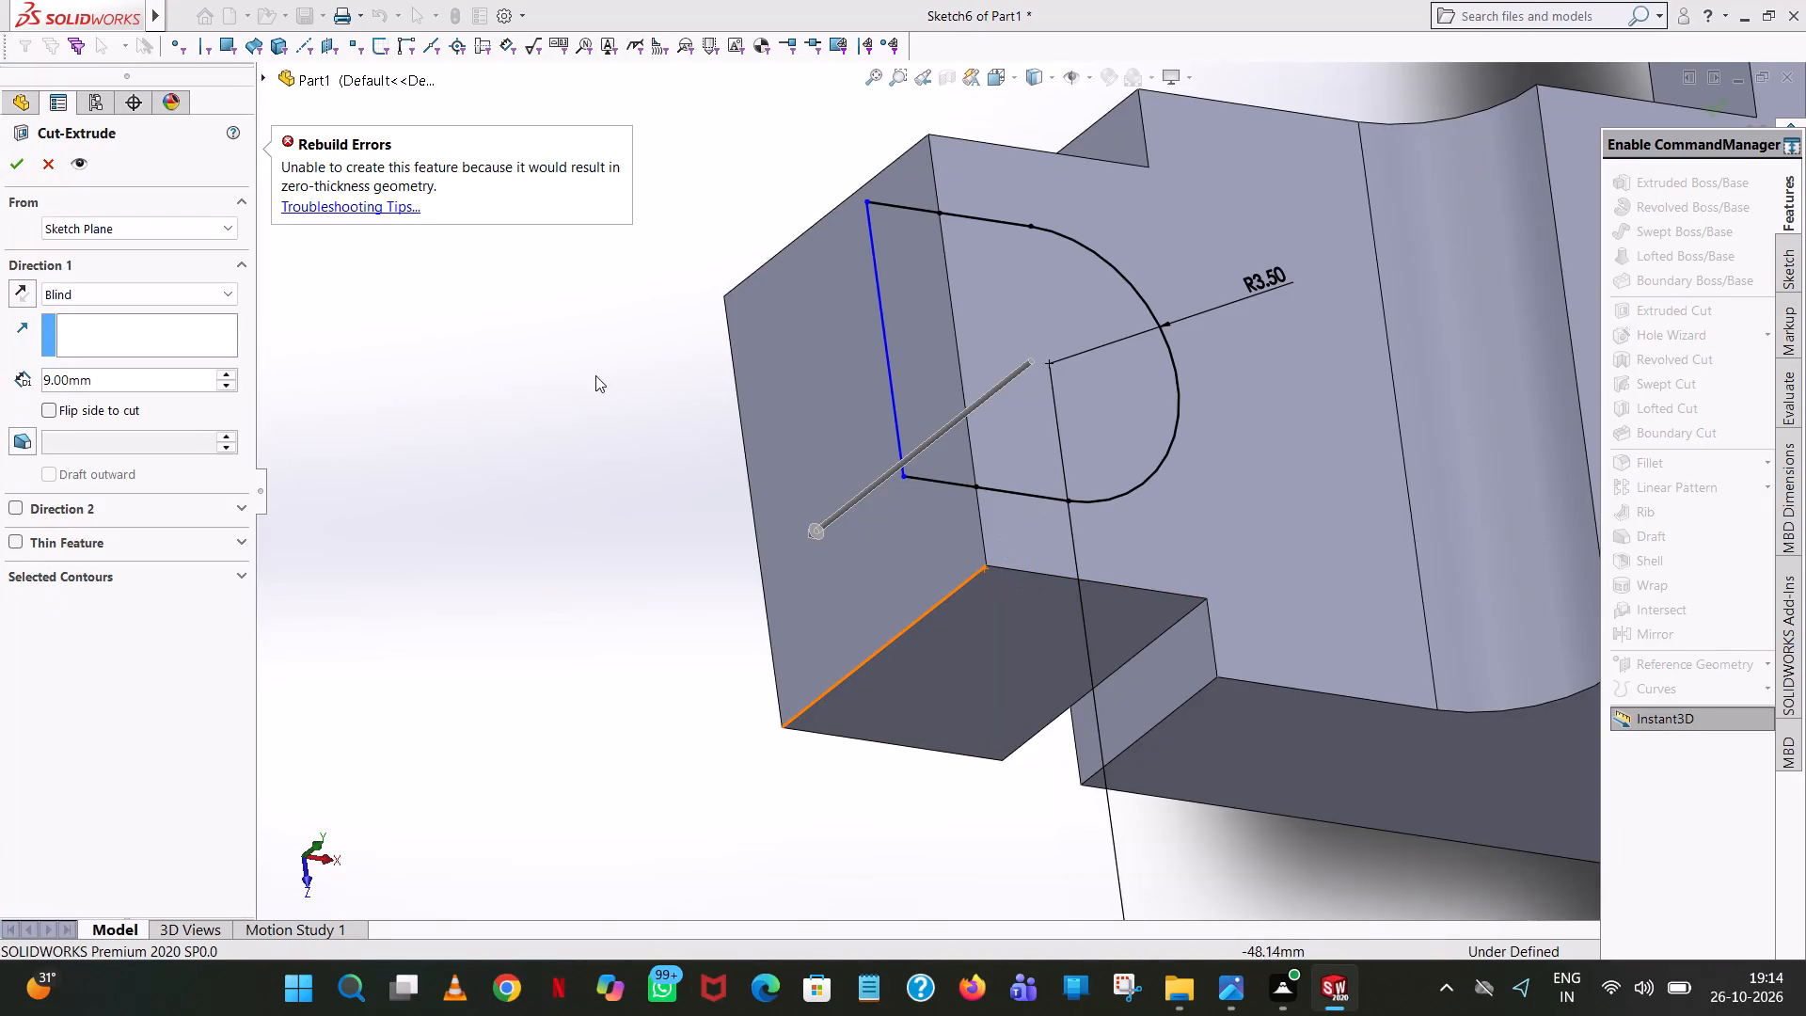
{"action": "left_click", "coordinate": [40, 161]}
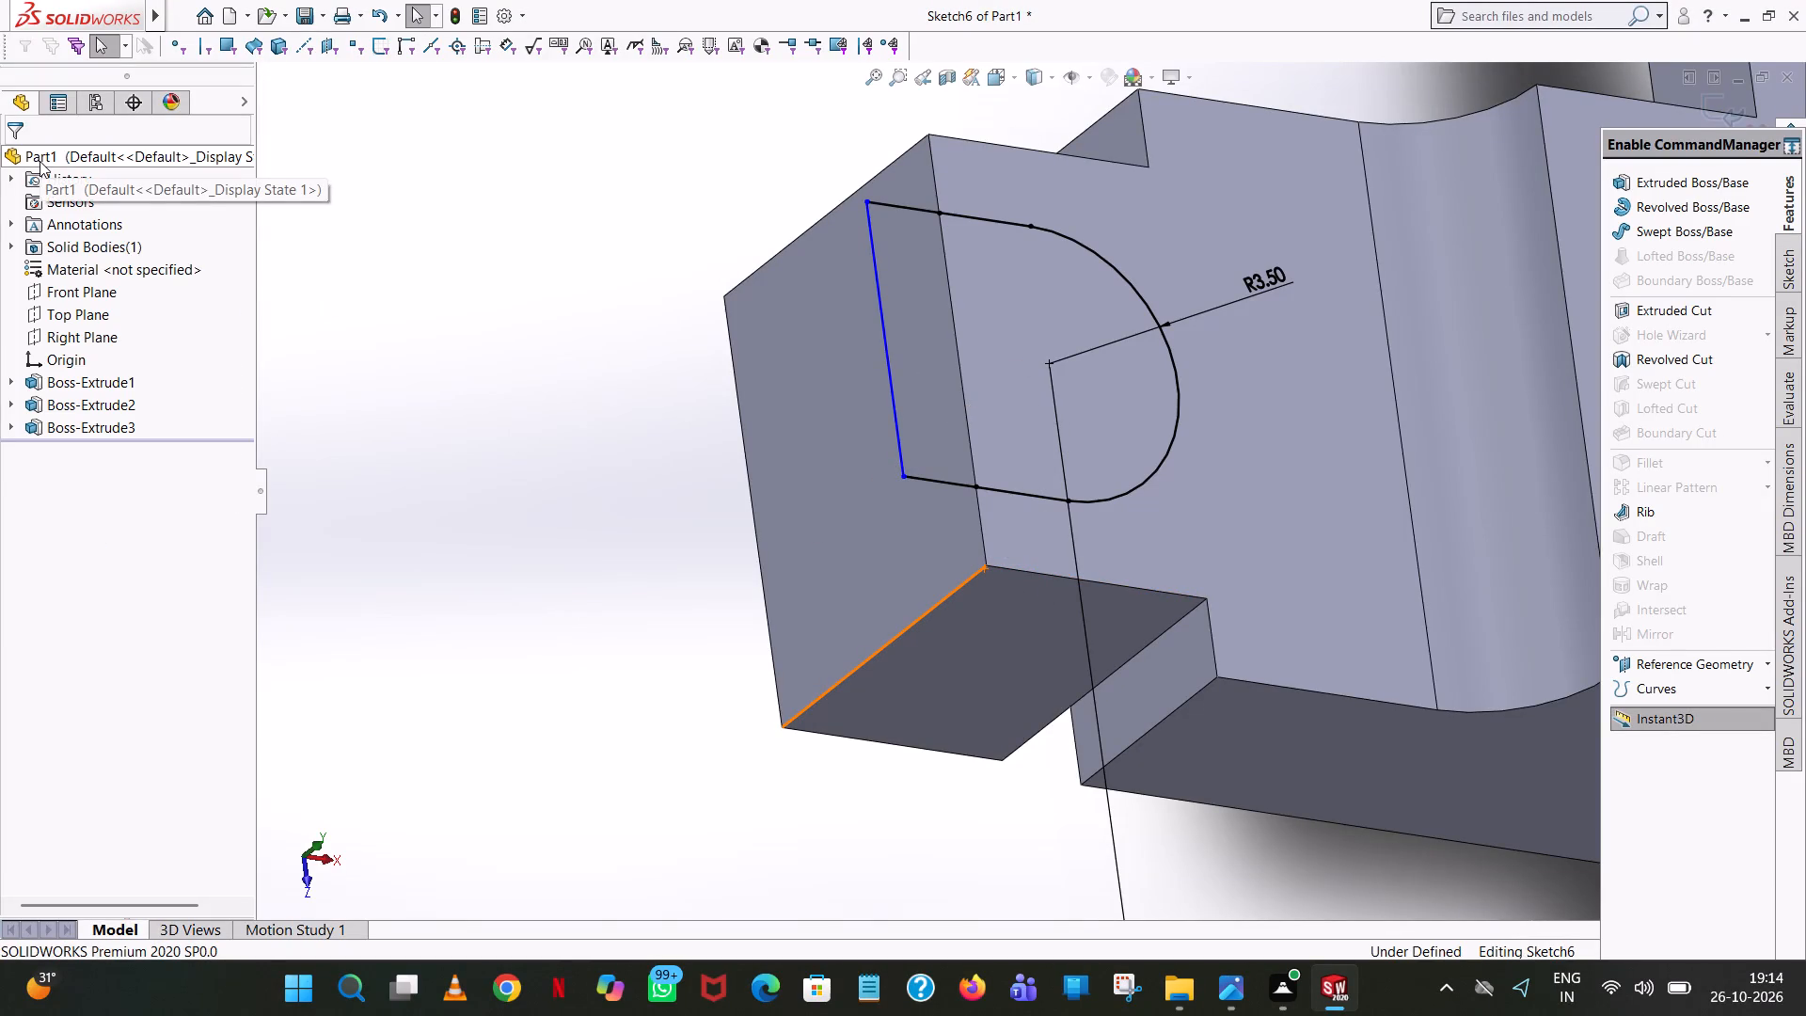
Inspect up close where the profile's straight side meets the step's end edge, the semicircle and the centre point's dimension line.
{"action": "scroll", "coordinate": [965, 230], "scroll_direction": "down", "scroll_amount": 9}
{"action": "scroll", "coordinate": [870, 438], "scroll_direction": "down", "scroll_amount": 5}
{"action": "scroll", "coordinate": [1263, 457], "scroll_direction": "up", "scroll_amount": 14}
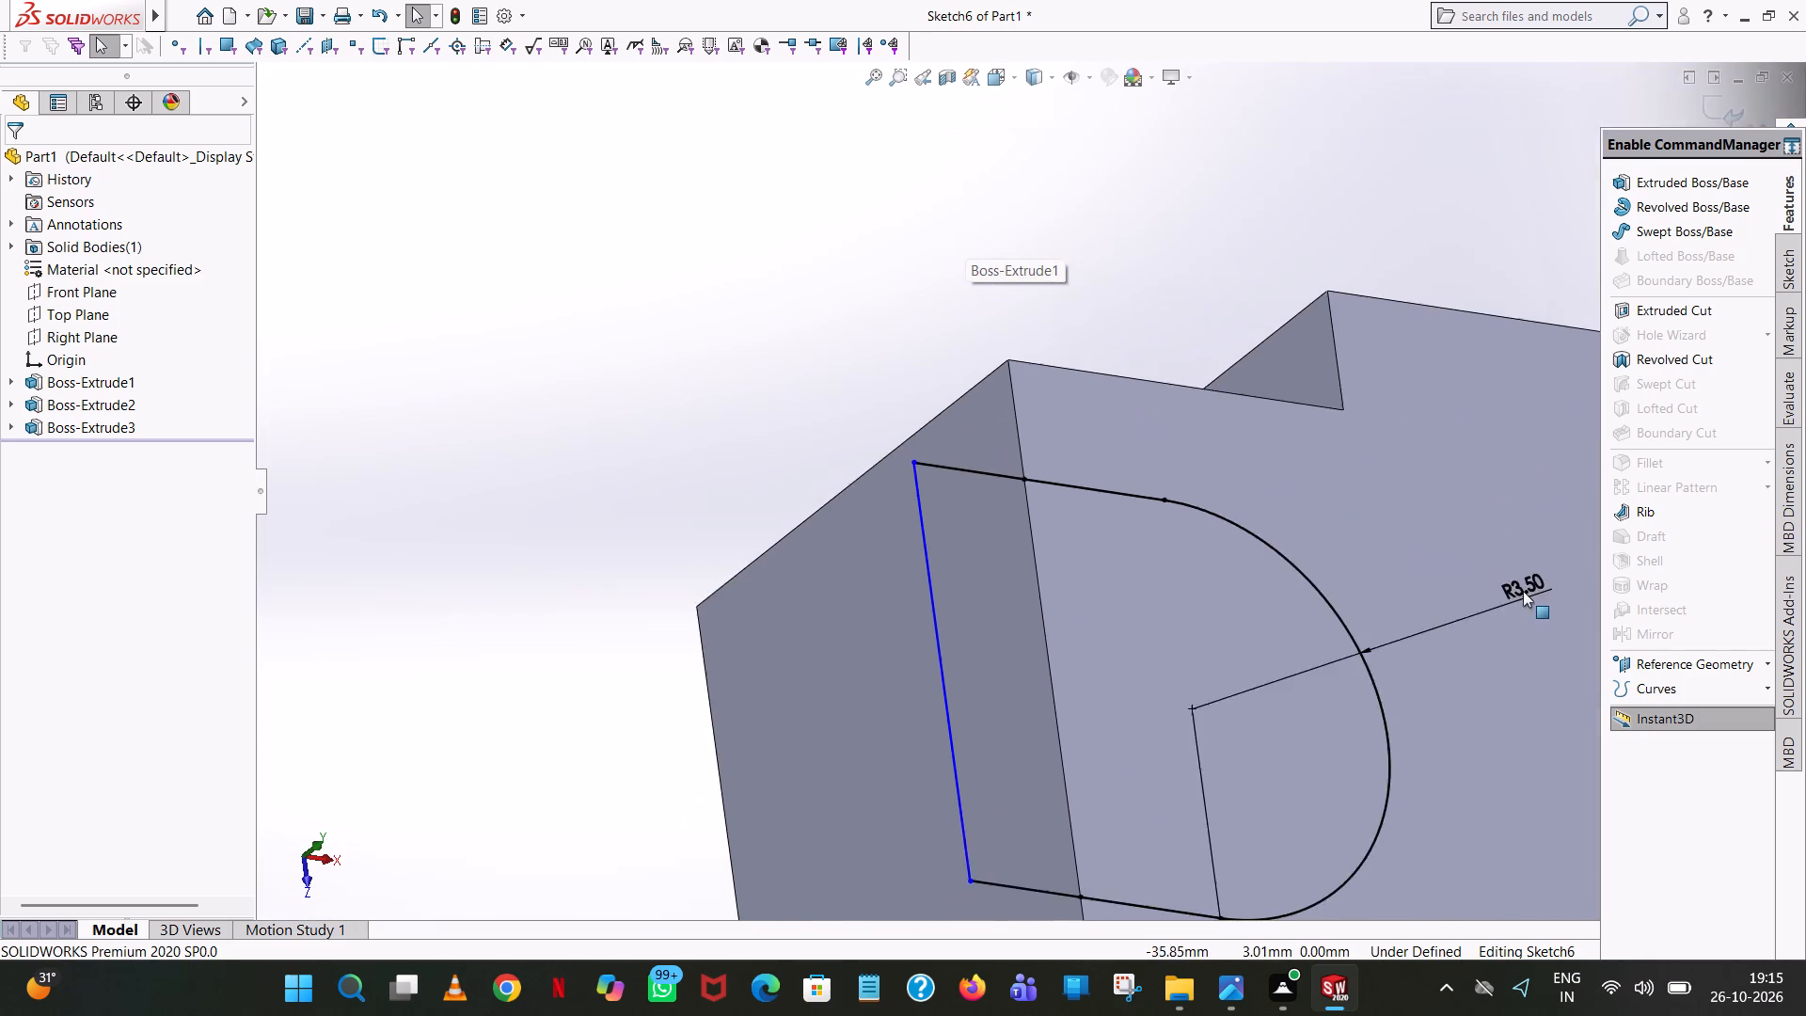
{"action": "scroll", "coordinate": [1275, 783], "scroll_direction": "down", "scroll_amount": 5}
{"action": "scroll", "coordinate": [891, 836], "scroll_direction": "down", "scroll_amount": 1}
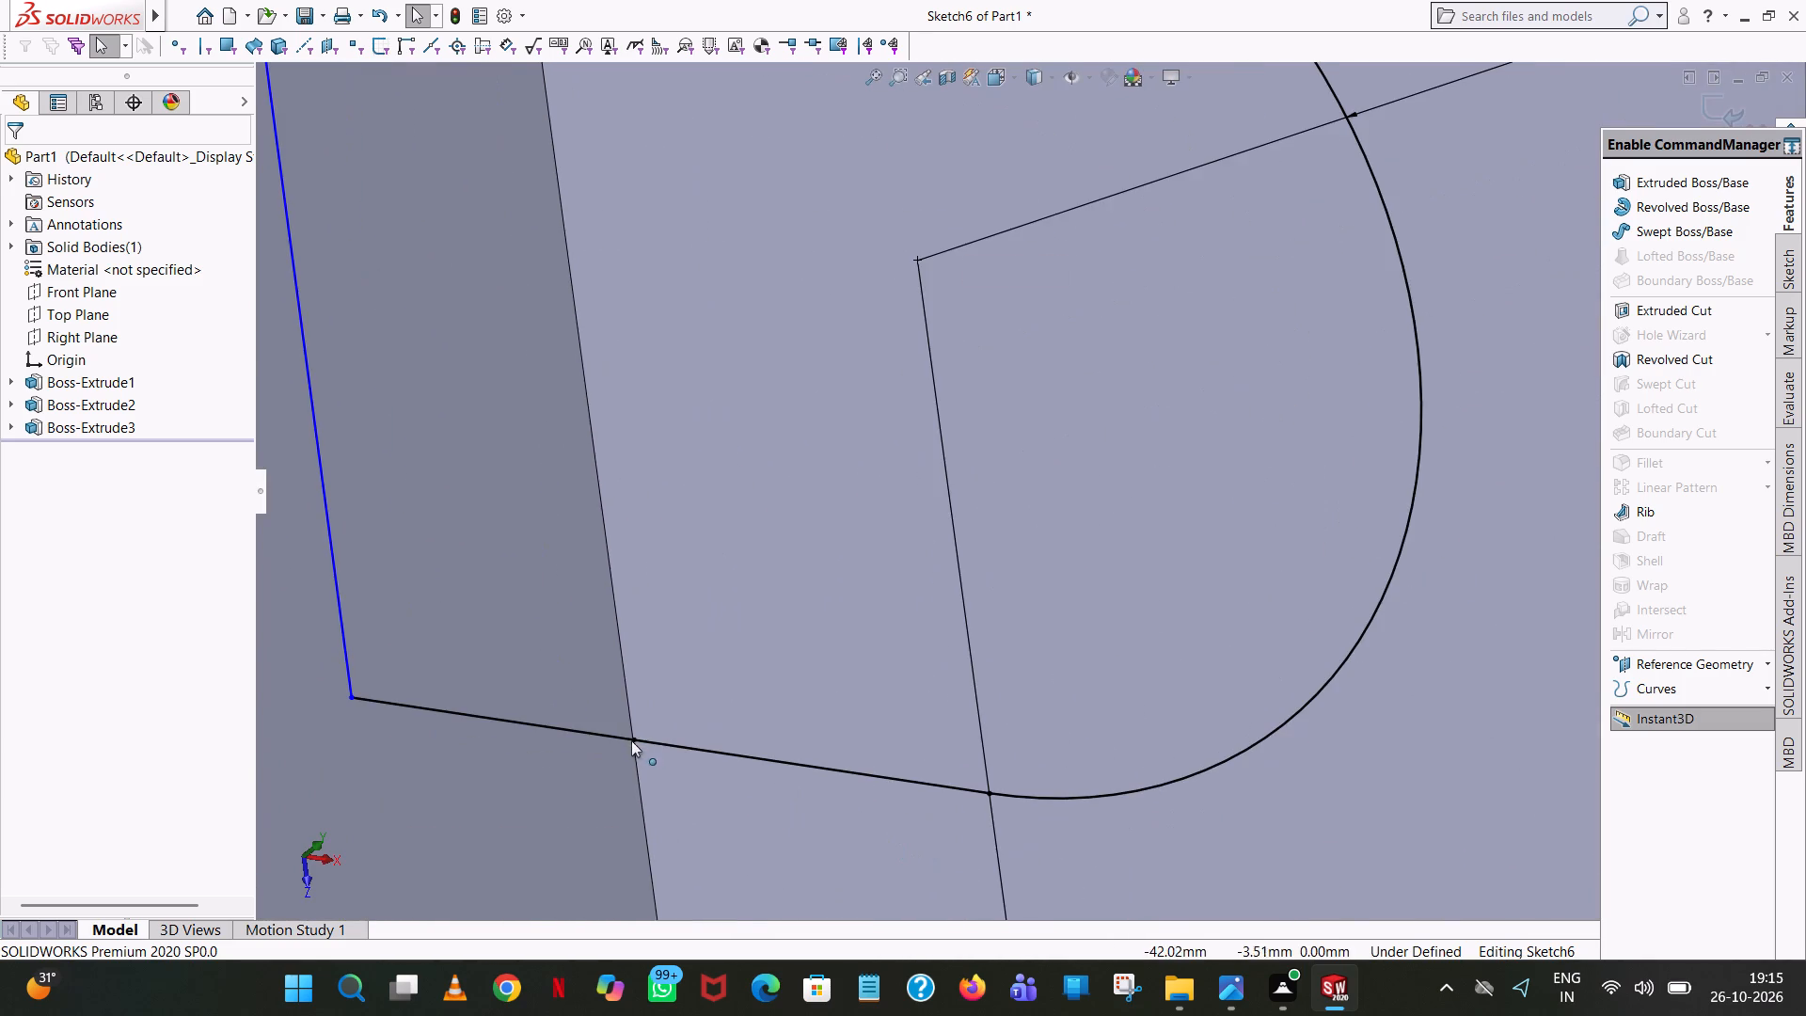
{"action": "scroll", "coordinate": [632, 741], "scroll_direction": "down", "scroll_amount": 4}
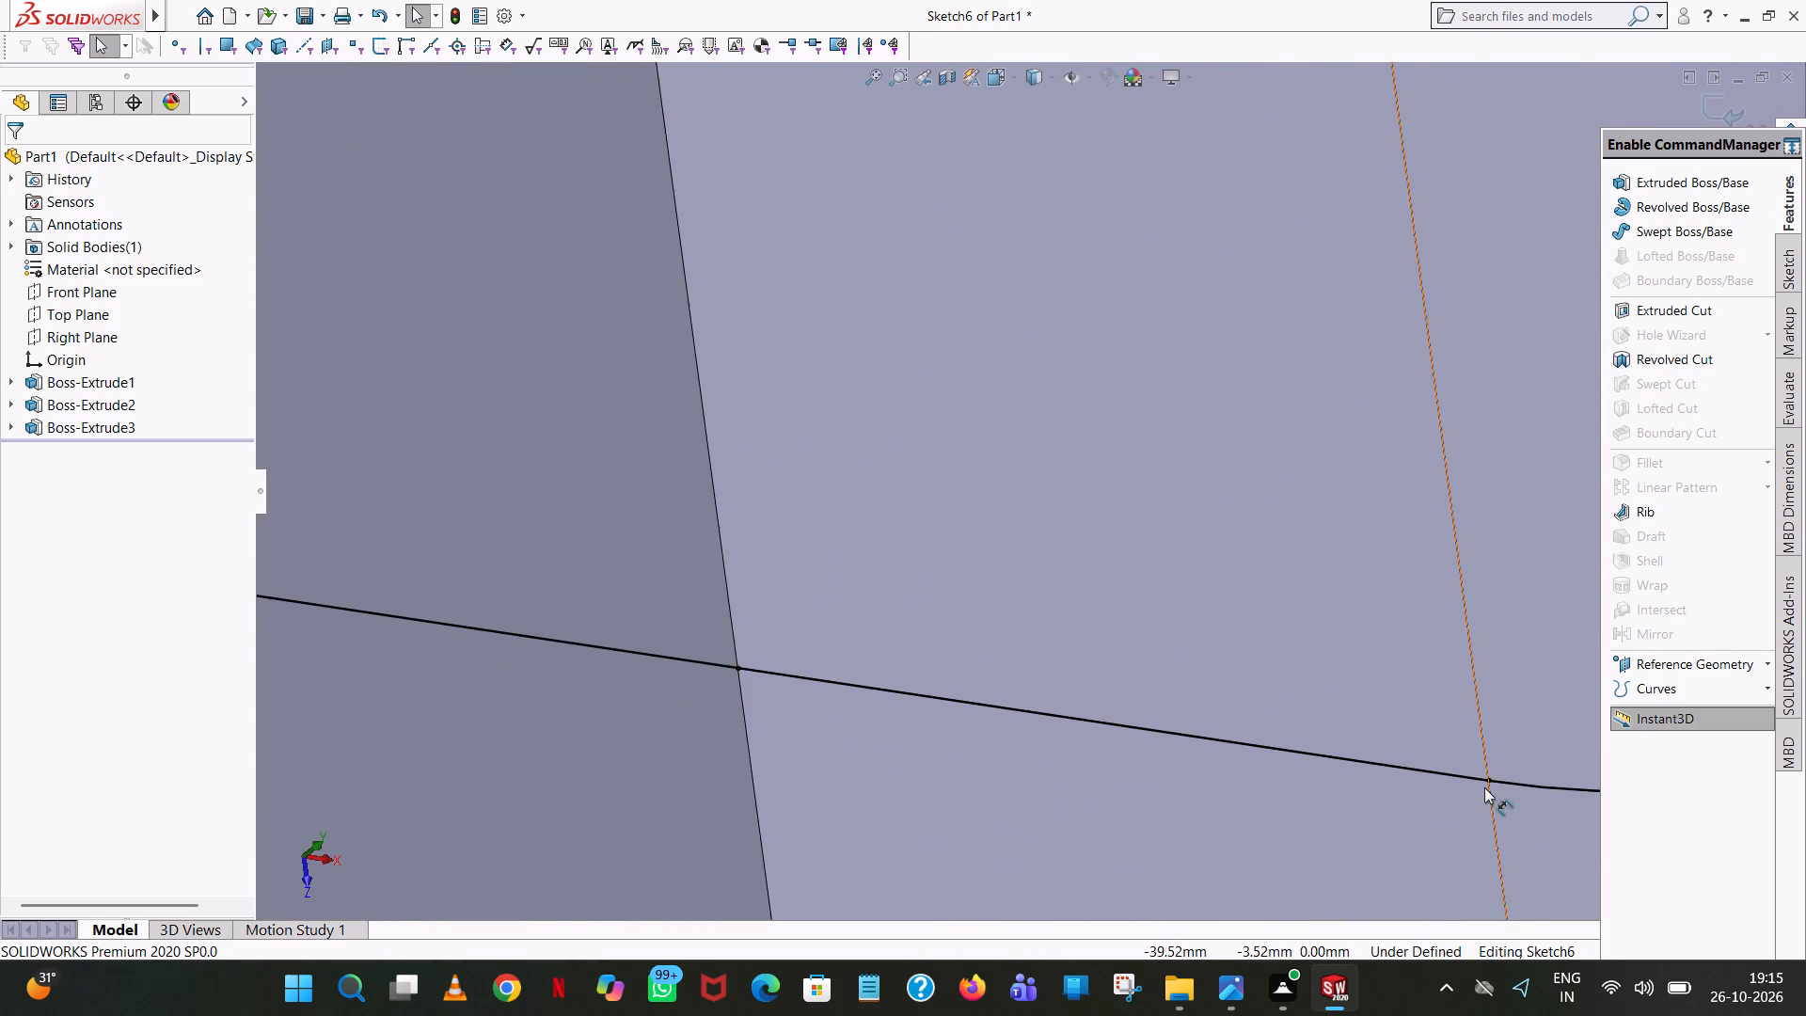
{"action": "scroll", "coordinate": [1491, 781], "scroll_direction": "down", "scroll_amount": 7}
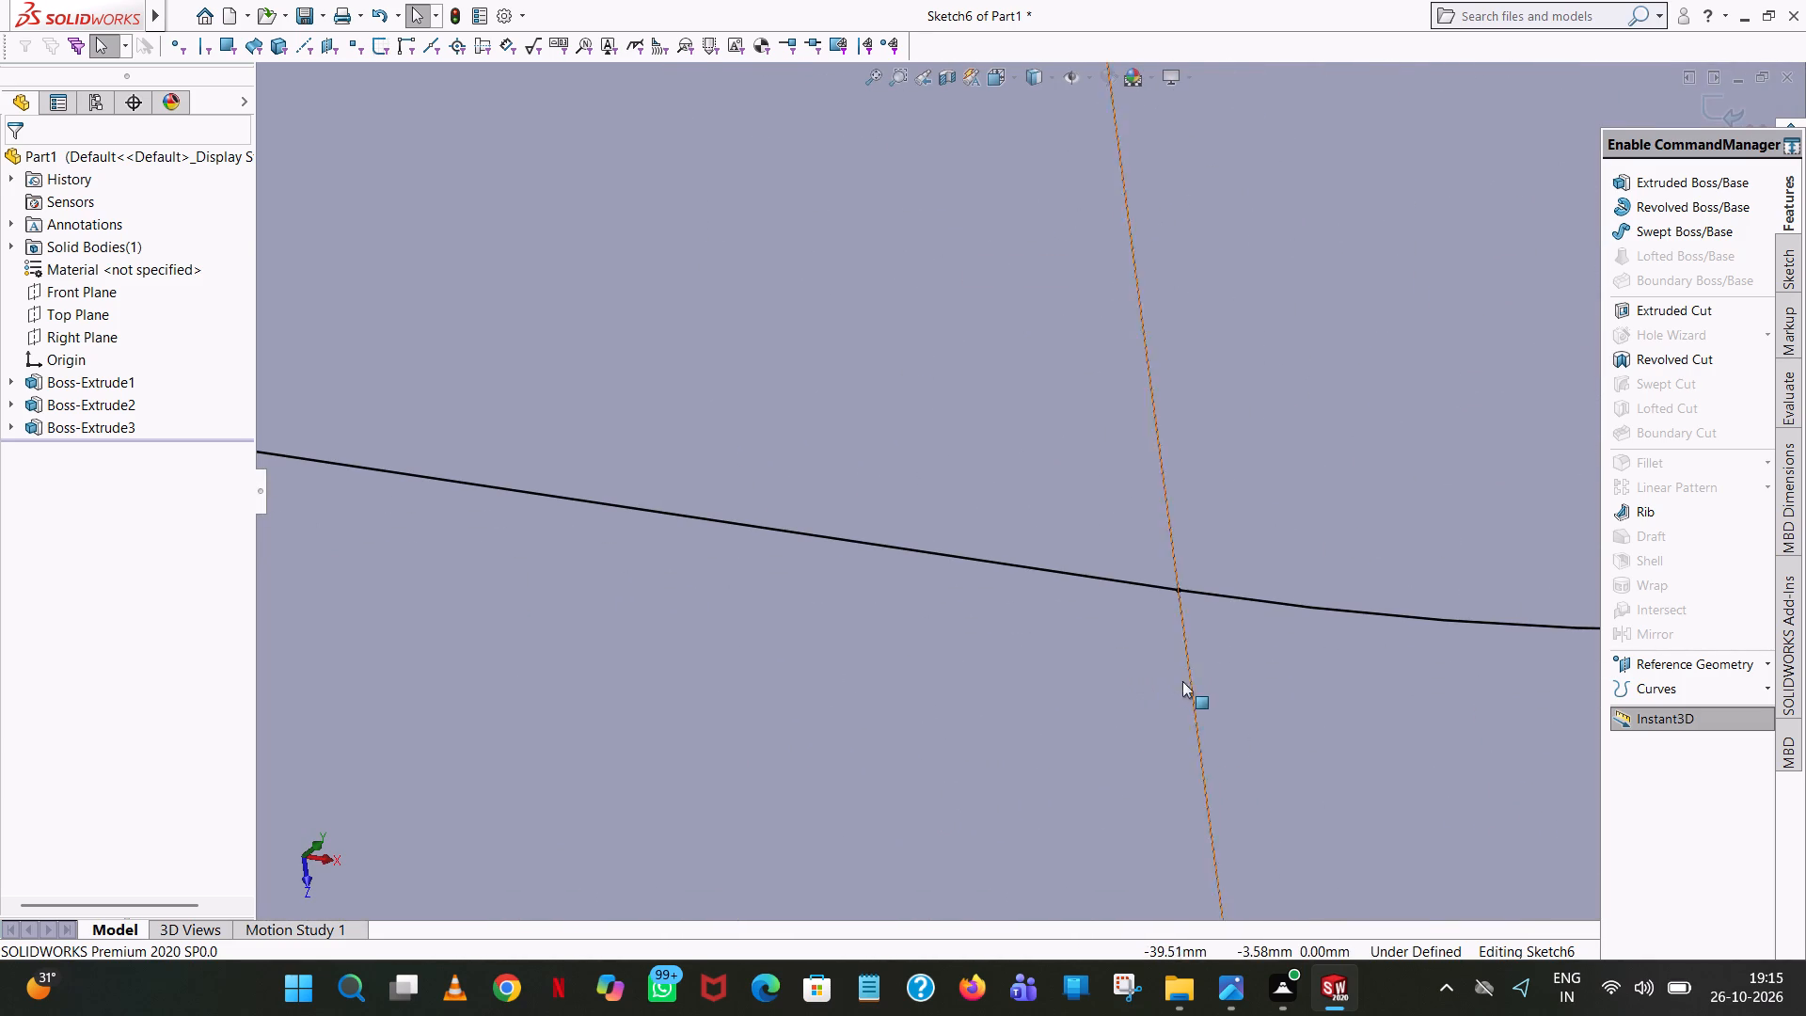
{"action": "left_click", "coordinate": [1188, 675]}
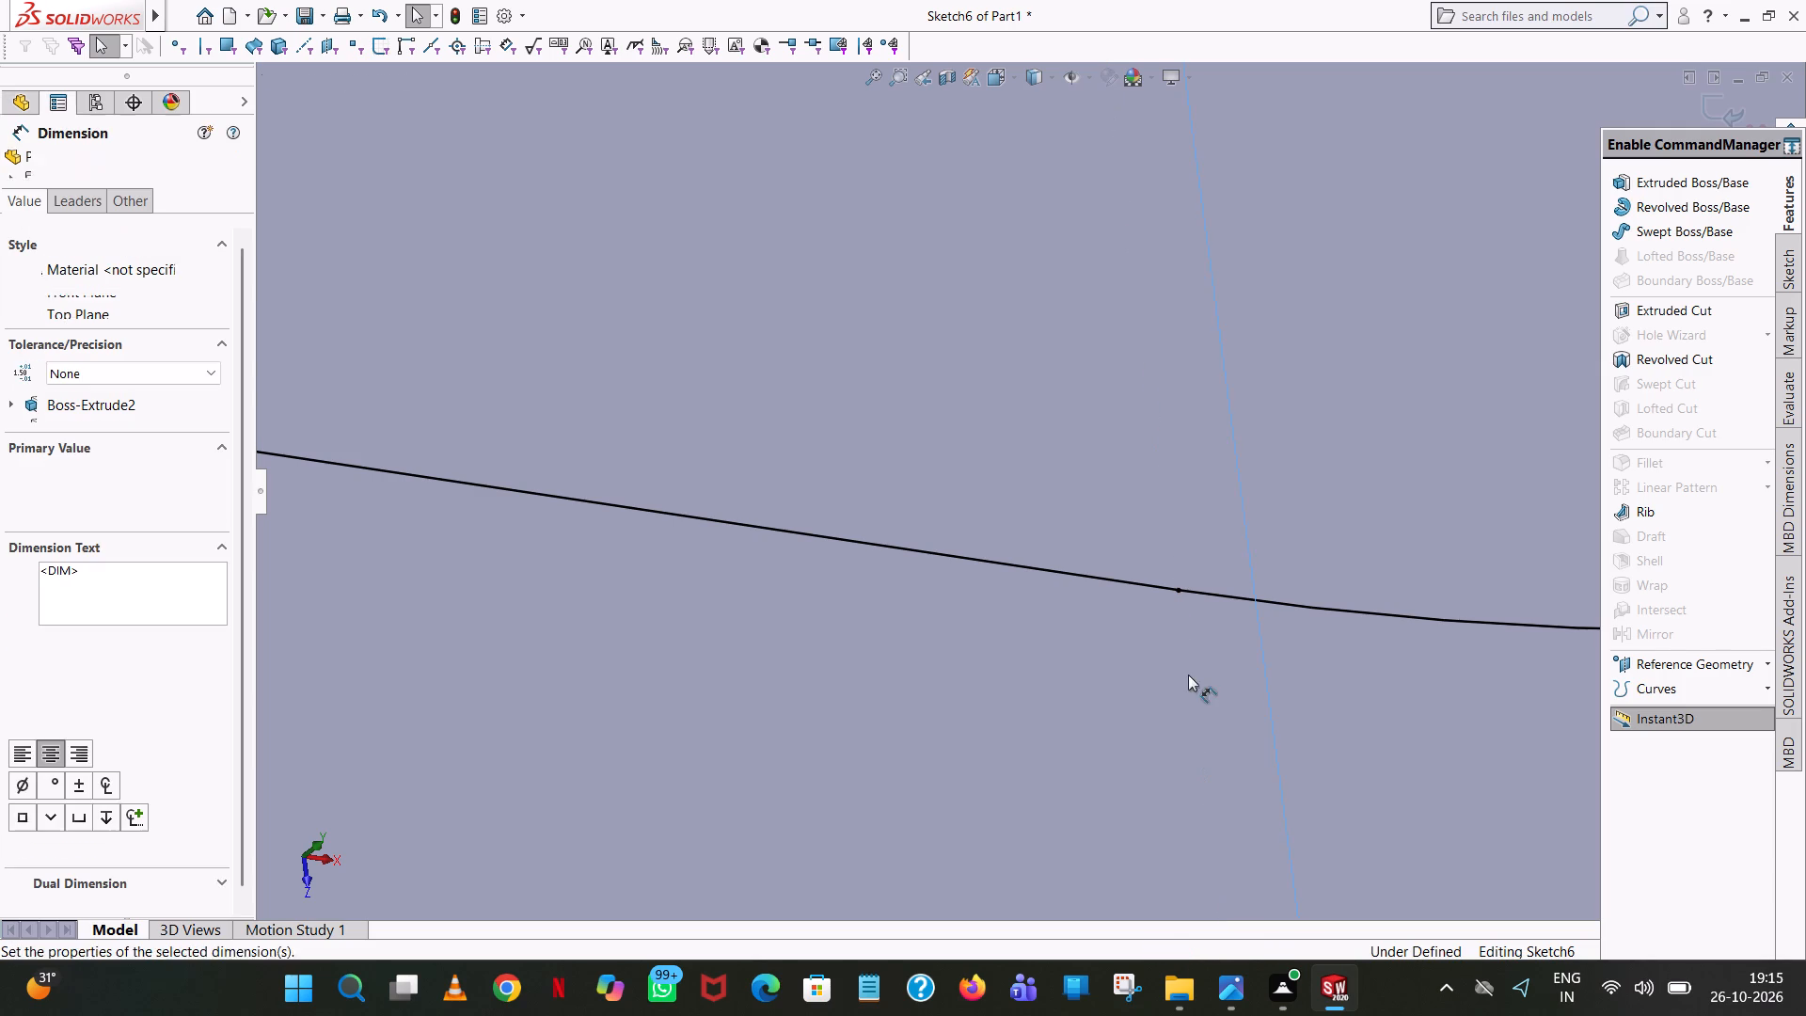
{"action": "scroll", "coordinate": [1196, 672], "scroll_direction": "up", "scroll_amount": 8}
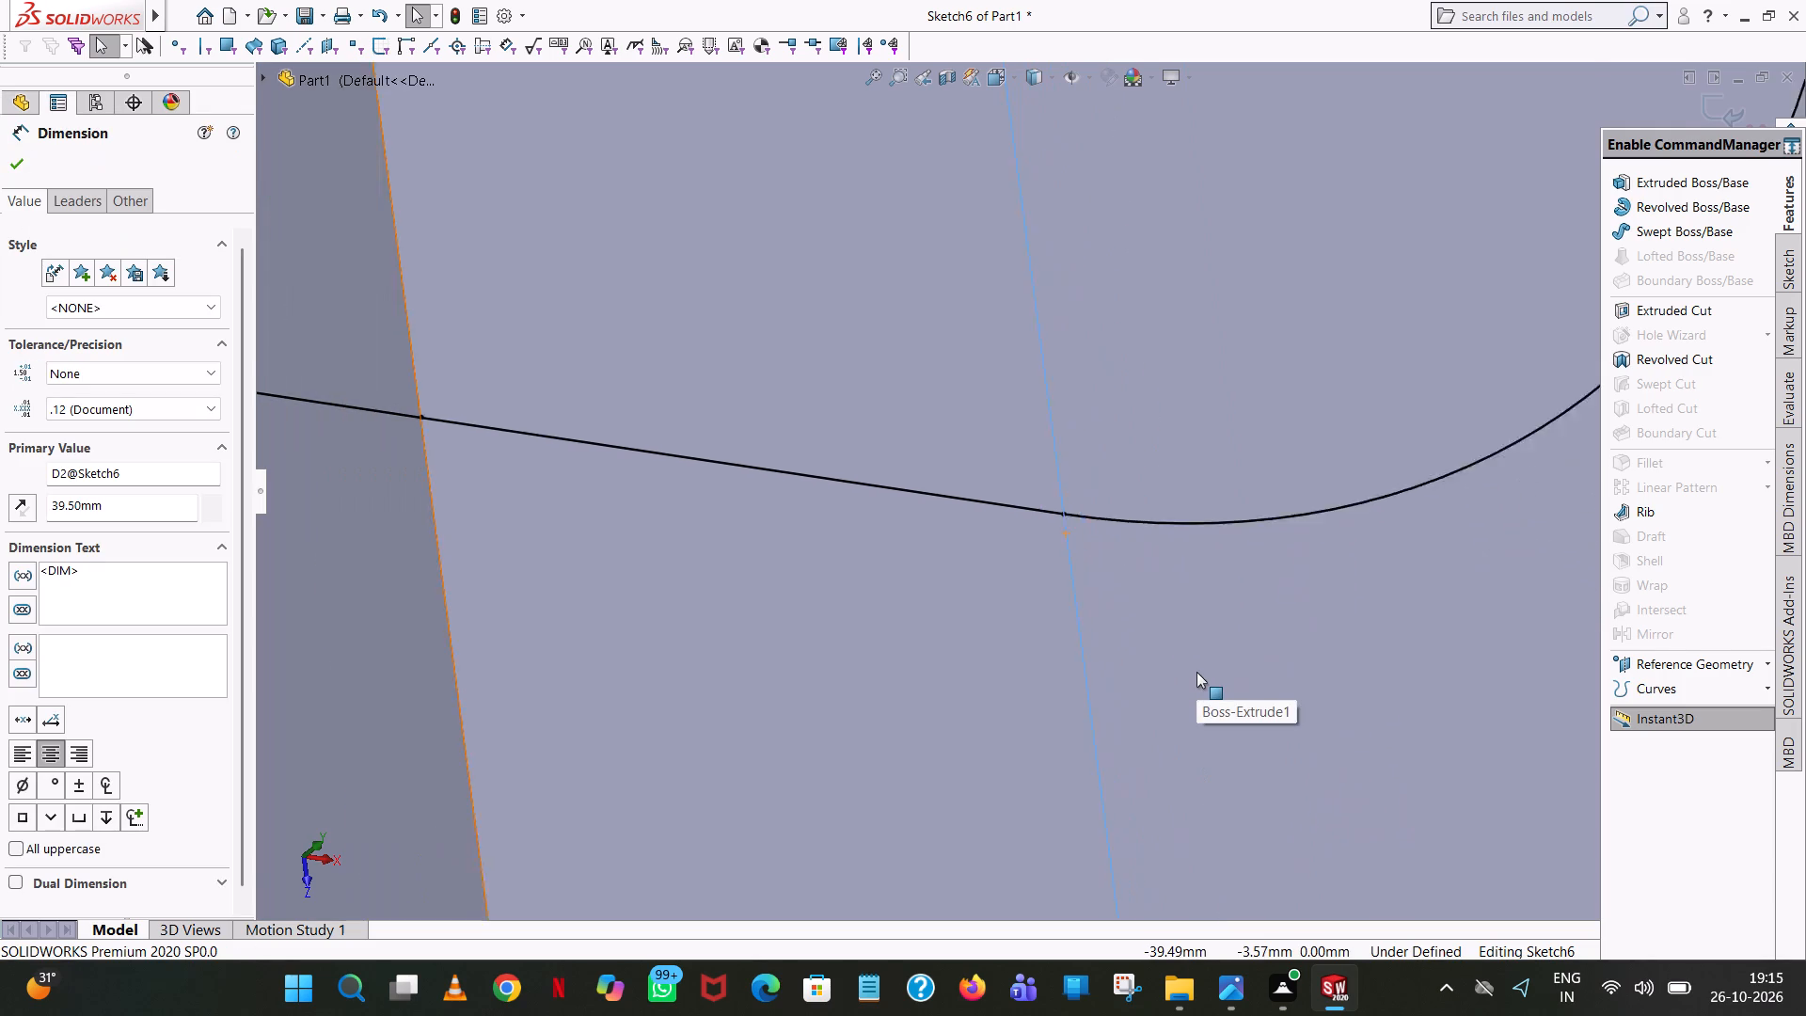
{"action": "scroll", "coordinate": [1196, 672], "scroll_direction": "up", "scroll_amount": 7}
{"action": "scroll", "coordinate": [1117, 287], "scroll_direction": "up", "scroll_amount": 6}
Examine the extended profile's position on the end step from above, the end and the opposite side of the plate.
{"action": "middle_click_drag", "start_coordinate": [1122, 292], "coordinate": [1115, 303]}
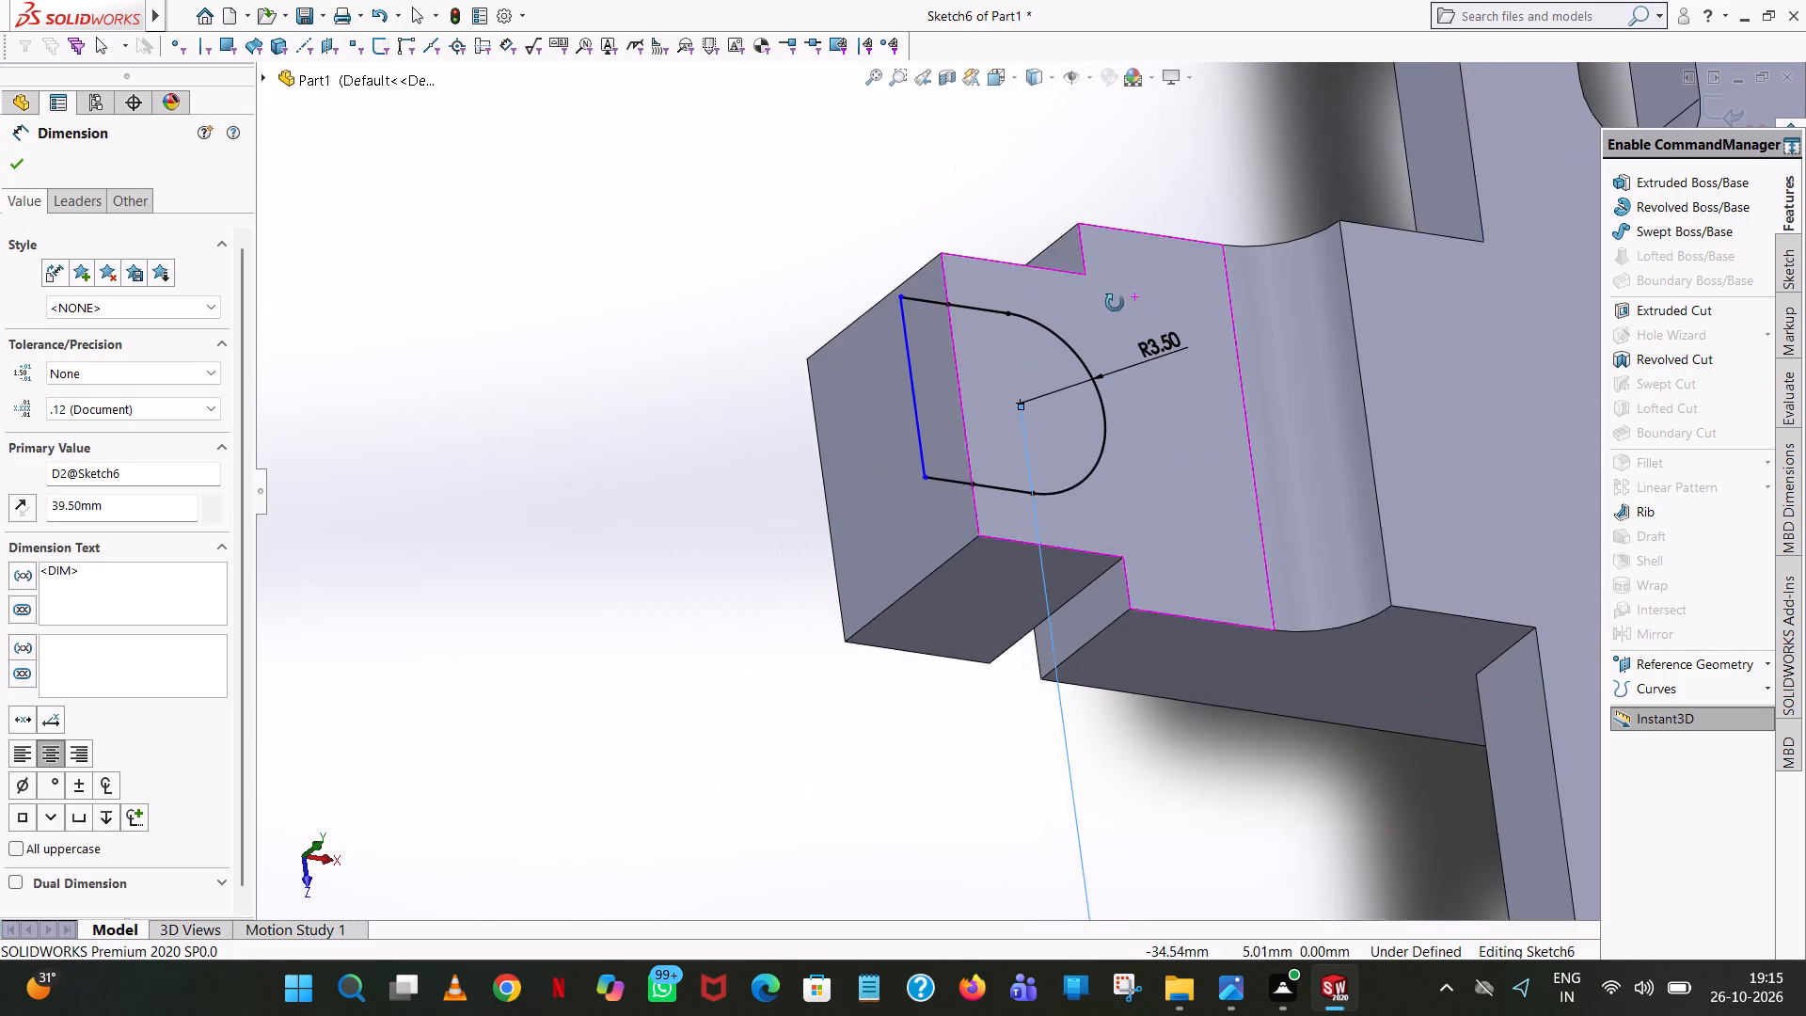
{"action": "middle_click_drag", "start_coordinate": [1115, 303], "coordinate": [1022, 278]}
{"action": "scroll", "coordinate": [1053, 327], "scroll_direction": "up", "scroll_amount": 1}
{"action": "middle_click_drag", "start_coordinate": [1017, 269], "coordinate": [1018, 249]}
{"action": "middle_click", "coordinate": [1052, 204]}
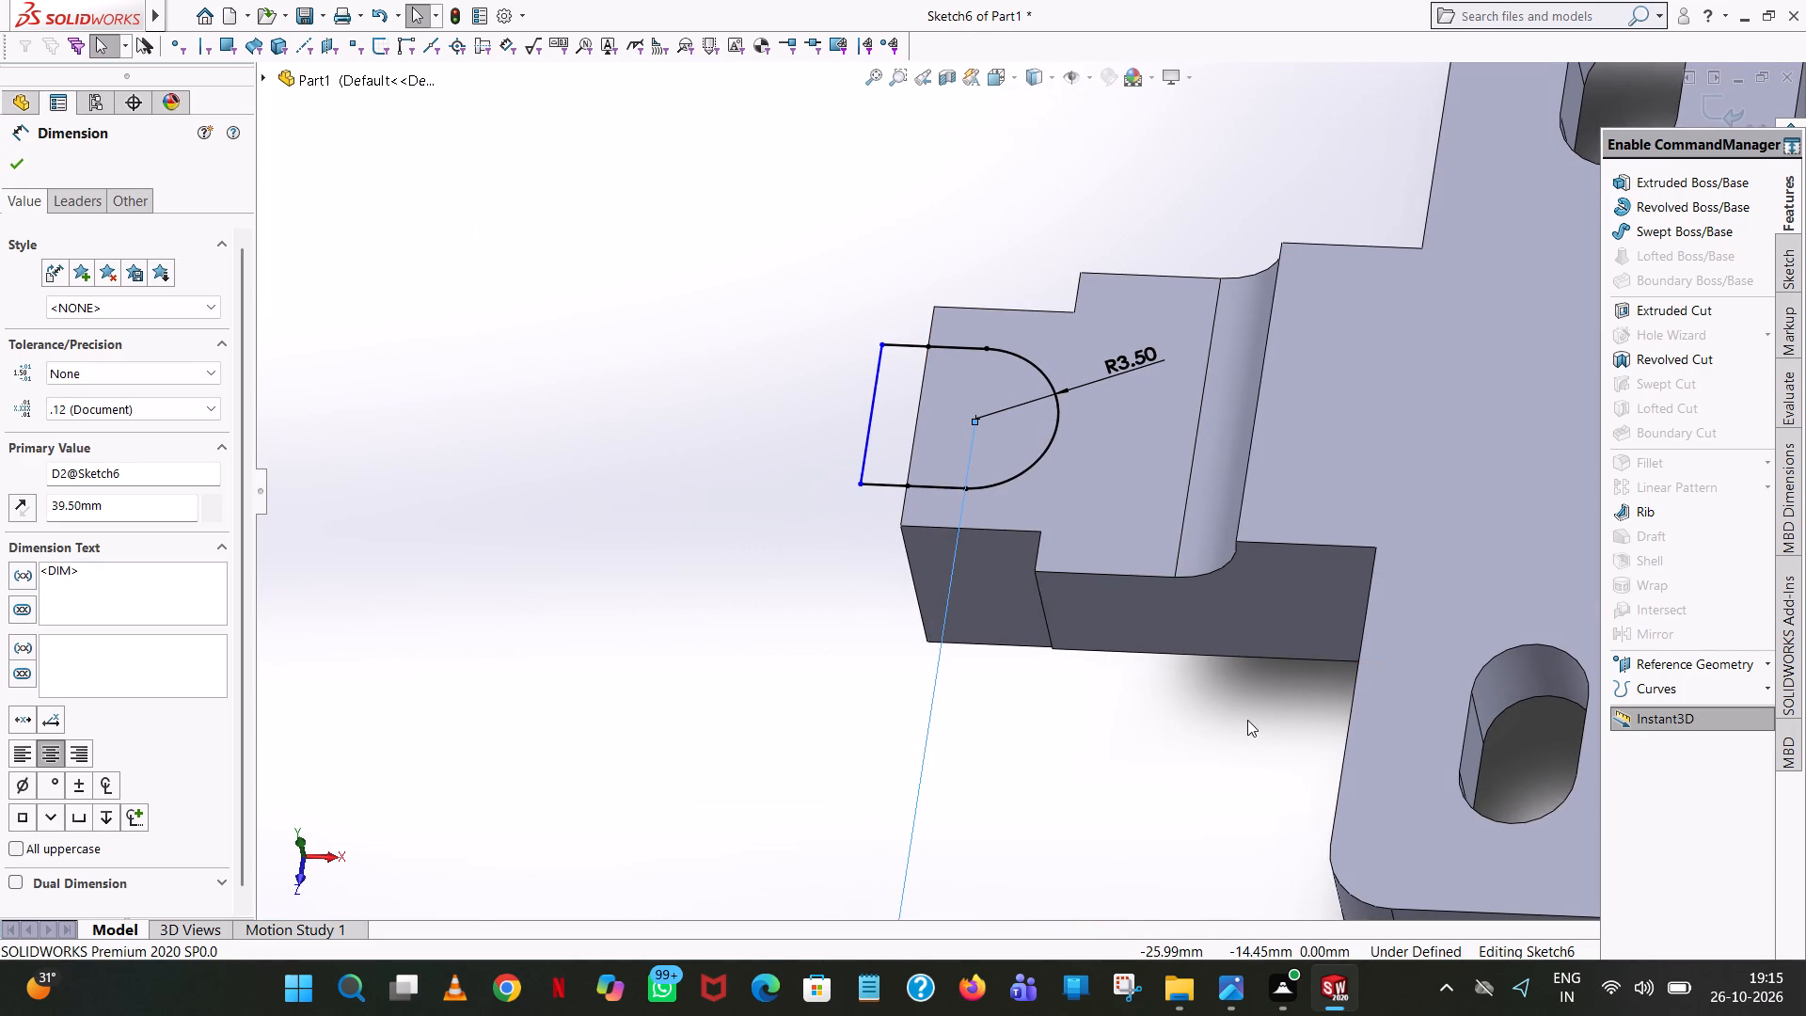
{"action": "middle_click_drag", "start_coordinate": [1231, 696], "coordinate": [1374, 176]}
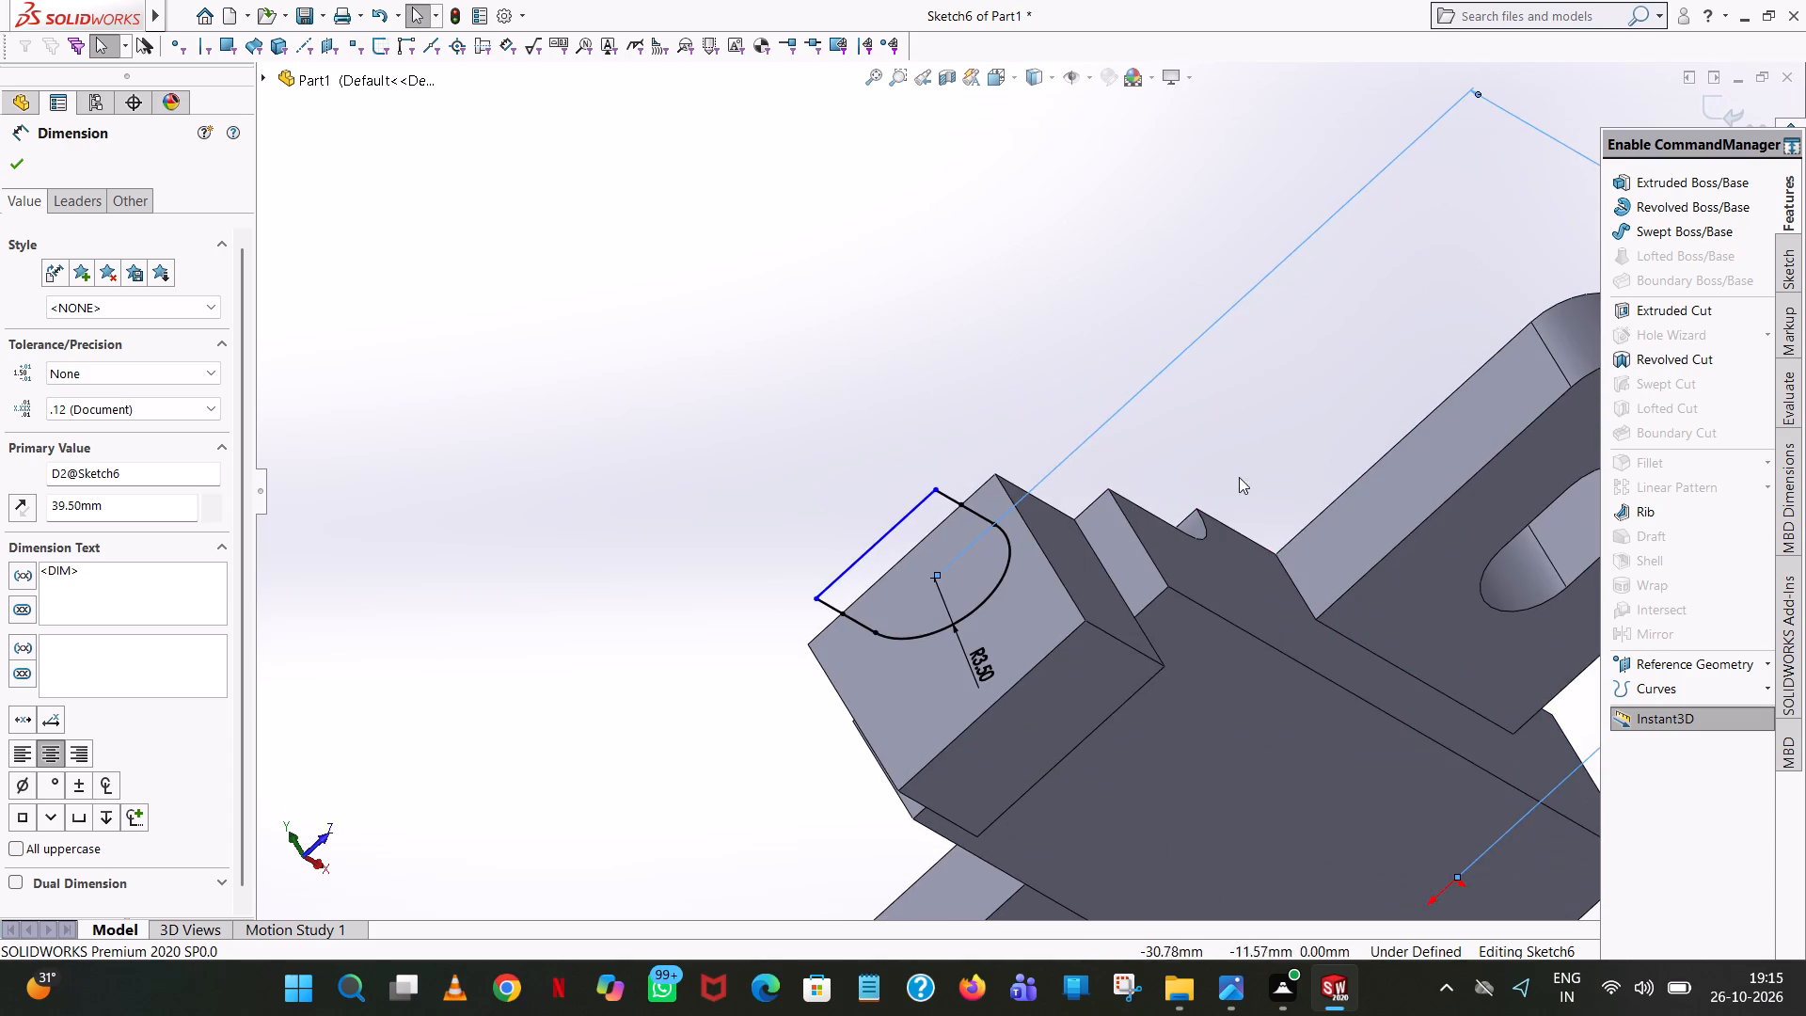
{"action": "middle_click_drag", "start_coordinate": [1231, 475], "coordinate": [1162, 81]}
{"action": "scroll", "coordinate": [1202, 445], "scroll_direction": "up", "scroll_amount": 1}
{"action": "scroll", "coordinate": [1343, 206], "scroll_direction": "up", "scroll_amount": 1}
{"action": "scroll", "coordinate": [1156, 105], "scroll_direction": "up", "scroll_amount": 1}
{"action": "middle_click_drag", "start_coordinate": [813, 500], "coordinate": [1067, 557]}
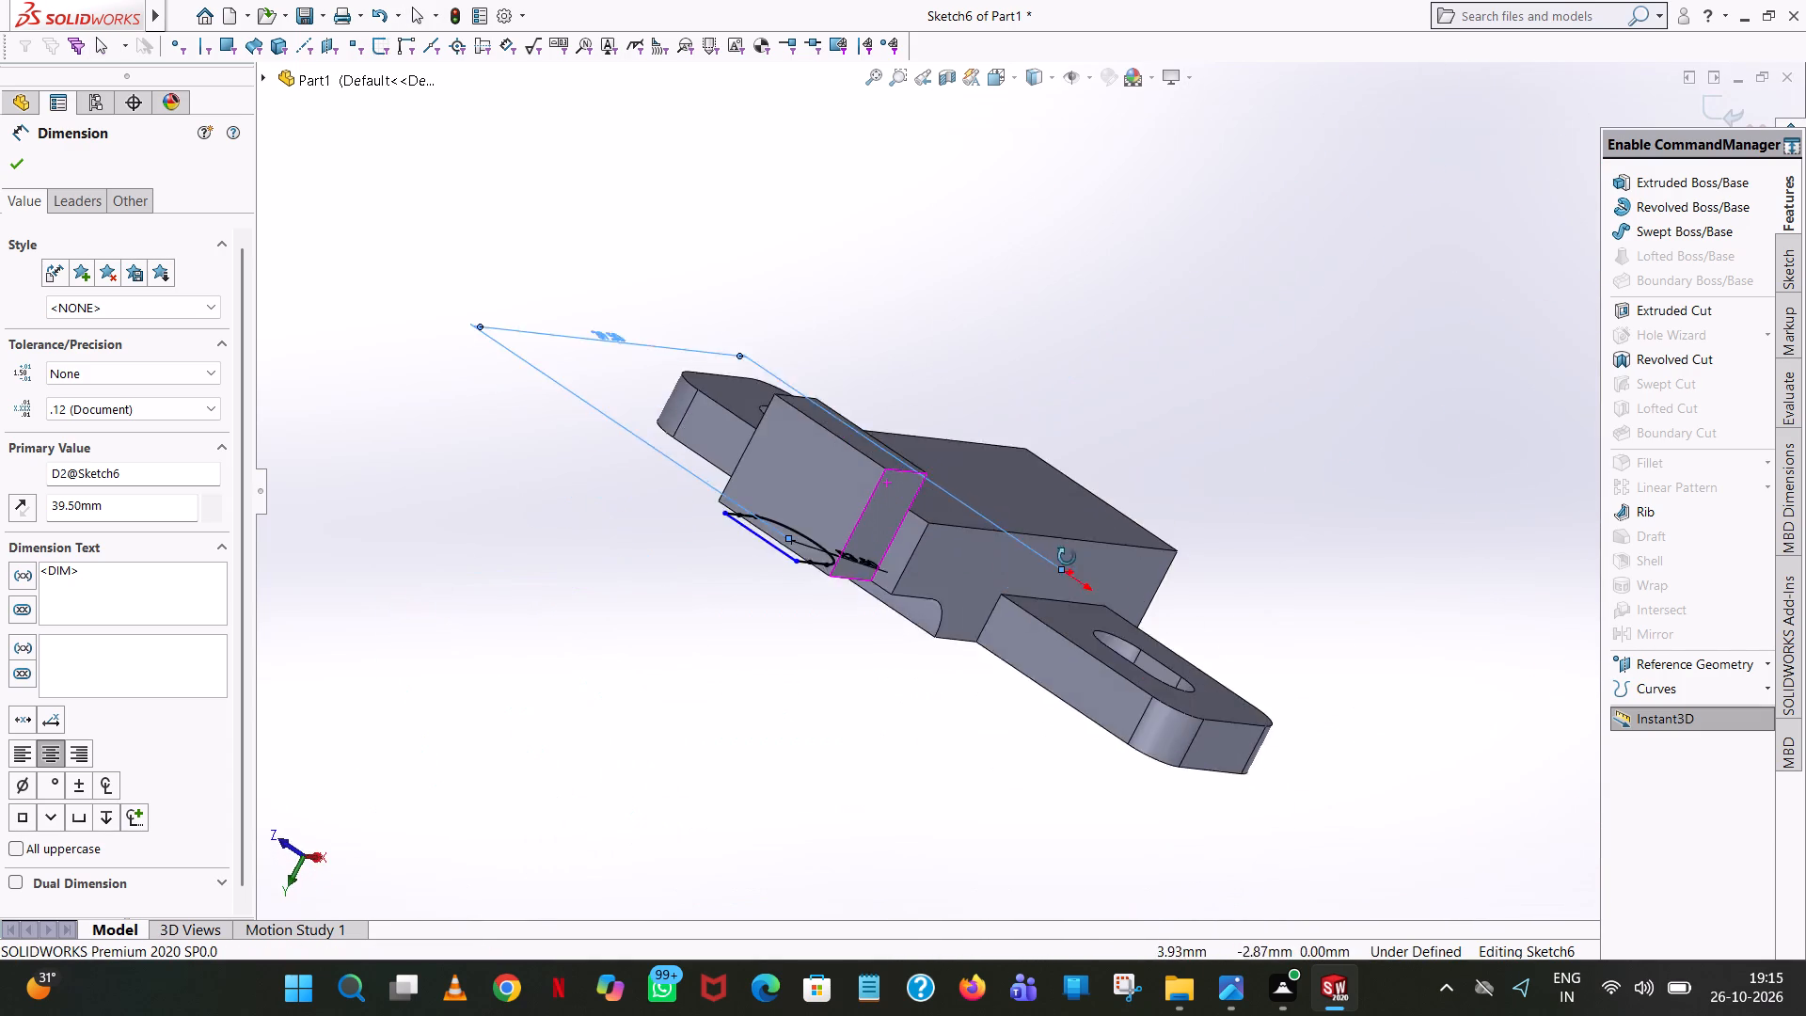
{"action": "middle_click_drag", "start_coordinate": [1067, 557], "coordinate": [1061, 643]}
{"action": "scroll", "coordinate": [1061, 643], "scroll_direction": "up", "scroll_amount": 1}
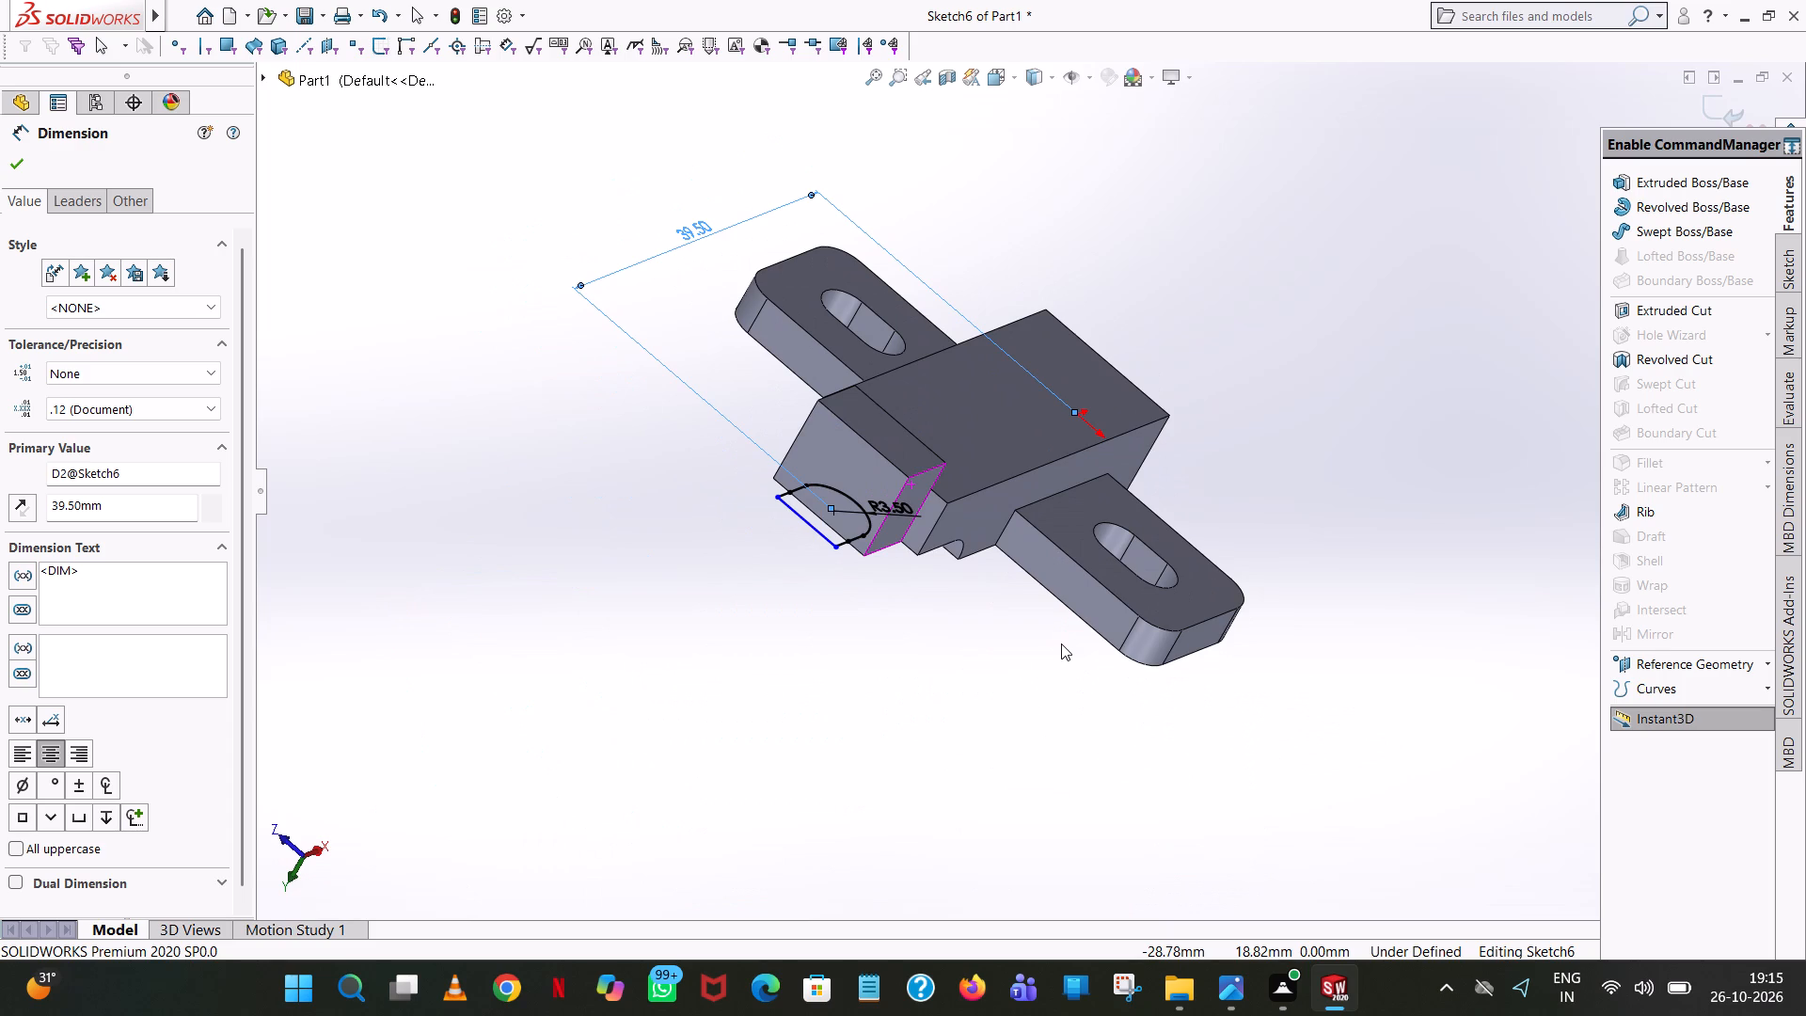
{"action": "middle_click_drag", "start_coordinate": [1071, 359], "coordinate": [1187, 293]}
{"action": "scroll", "coordinate": [1106, 348], "scroll_direction": "up", "scroll_amount": 1}
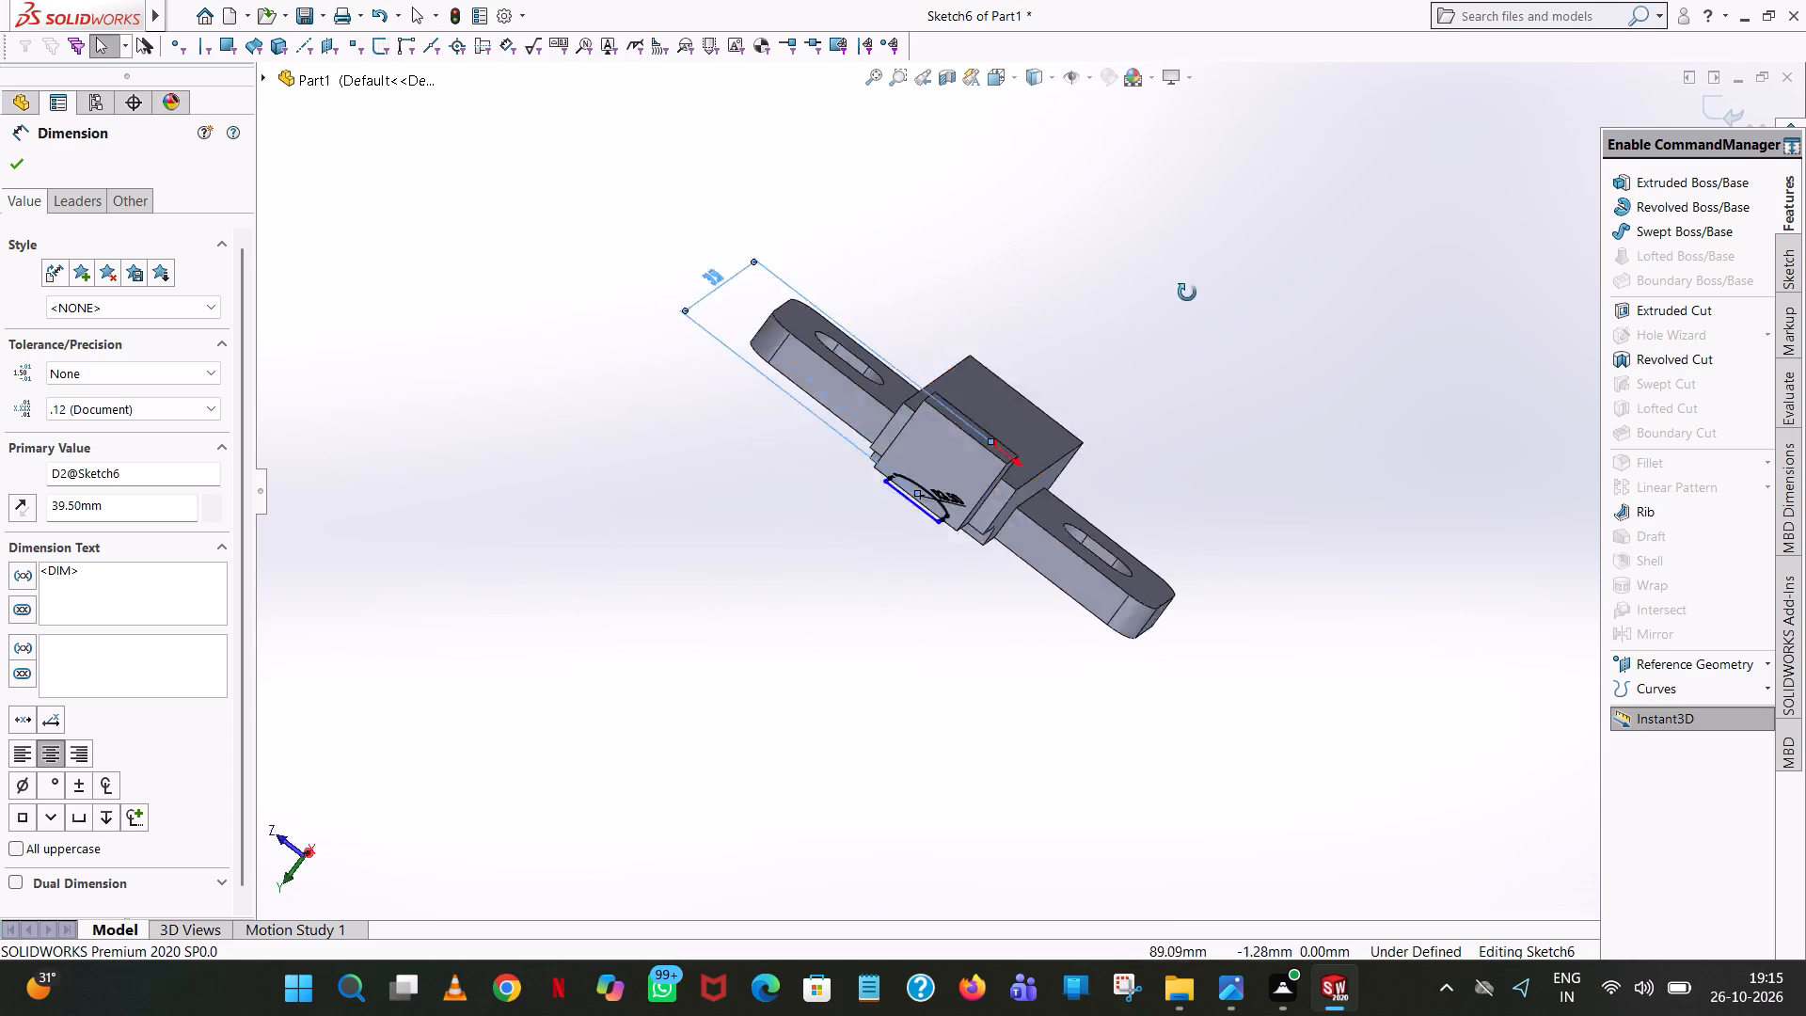
{"action": "middle_click_drag", "start_coordinate": [1187, 293], "coordinate": [1238, 224]}
{"action": "scroll", "coordinate": [1173, 338], "scroll_direction": "down", "scroll_amount": 4}
{"action": "left_click", "coordinate": [1781, 273]}
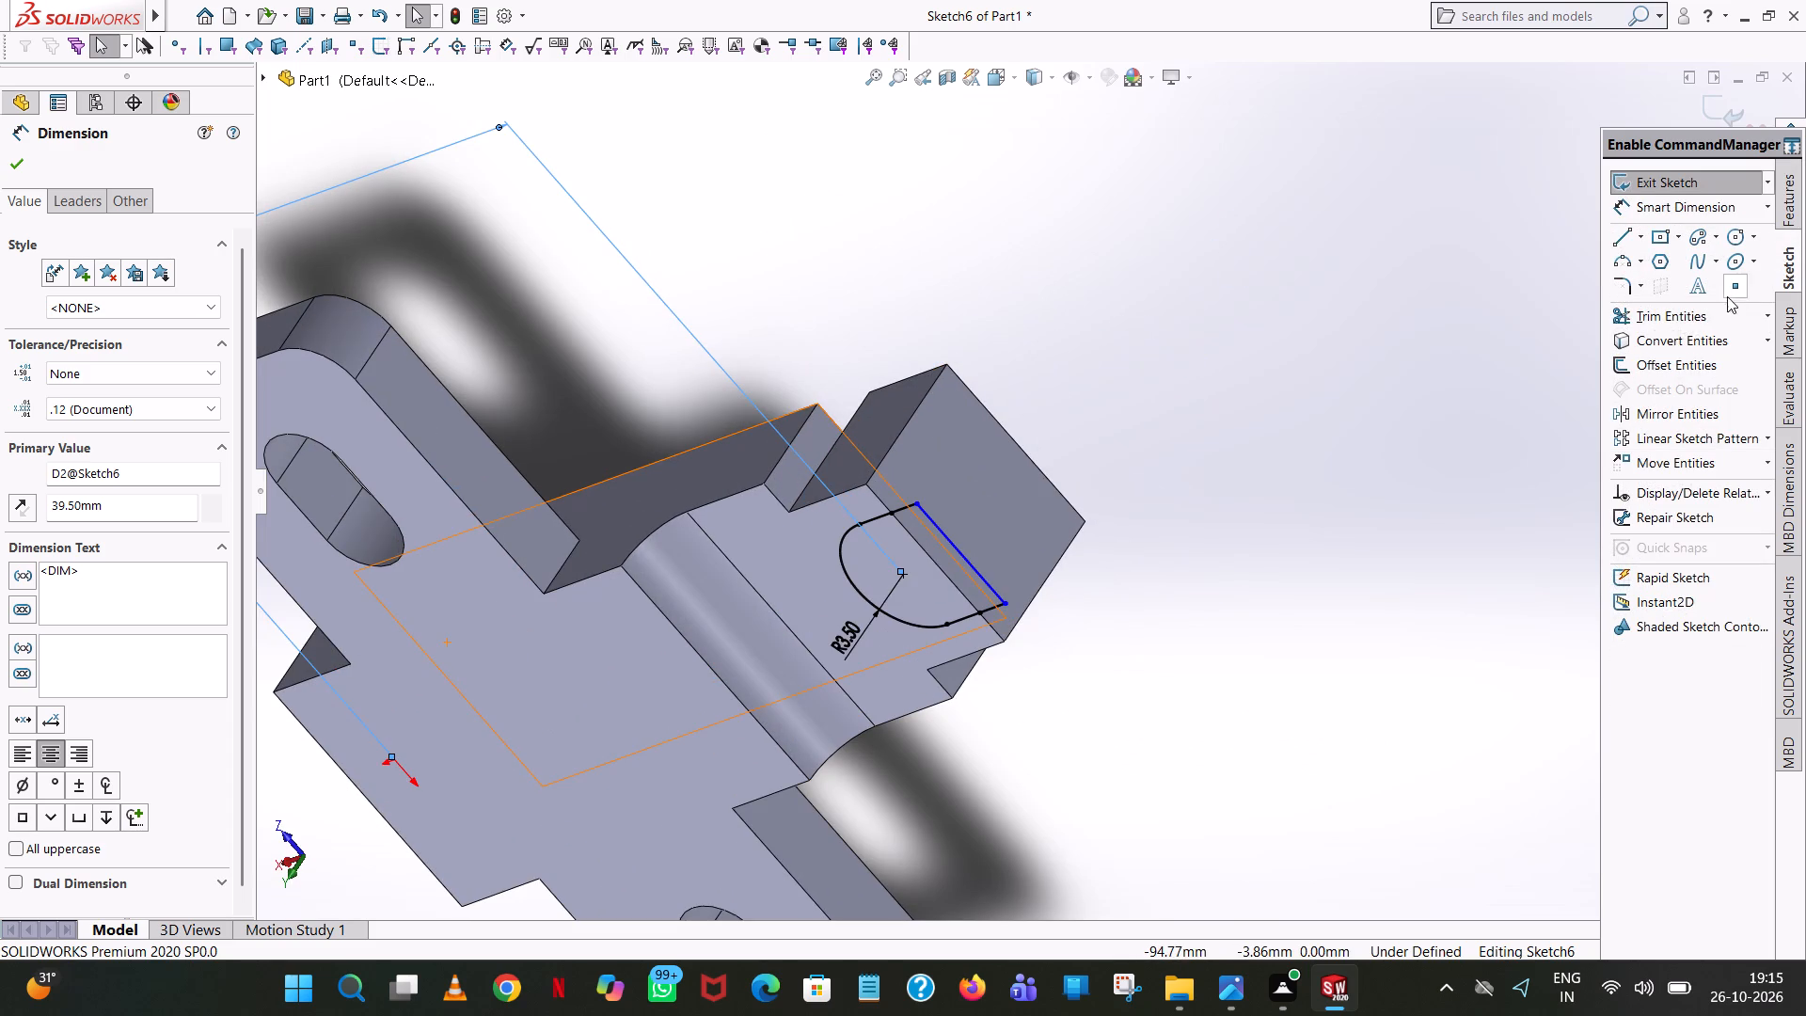
Trim away every line and arc of the U-shaped profile on the end step and exit the emptied sketch.
{"action": "left_click", "coordinate": [1679, 323]}
{"action": "double_click", "coordinate": [974, 561]}
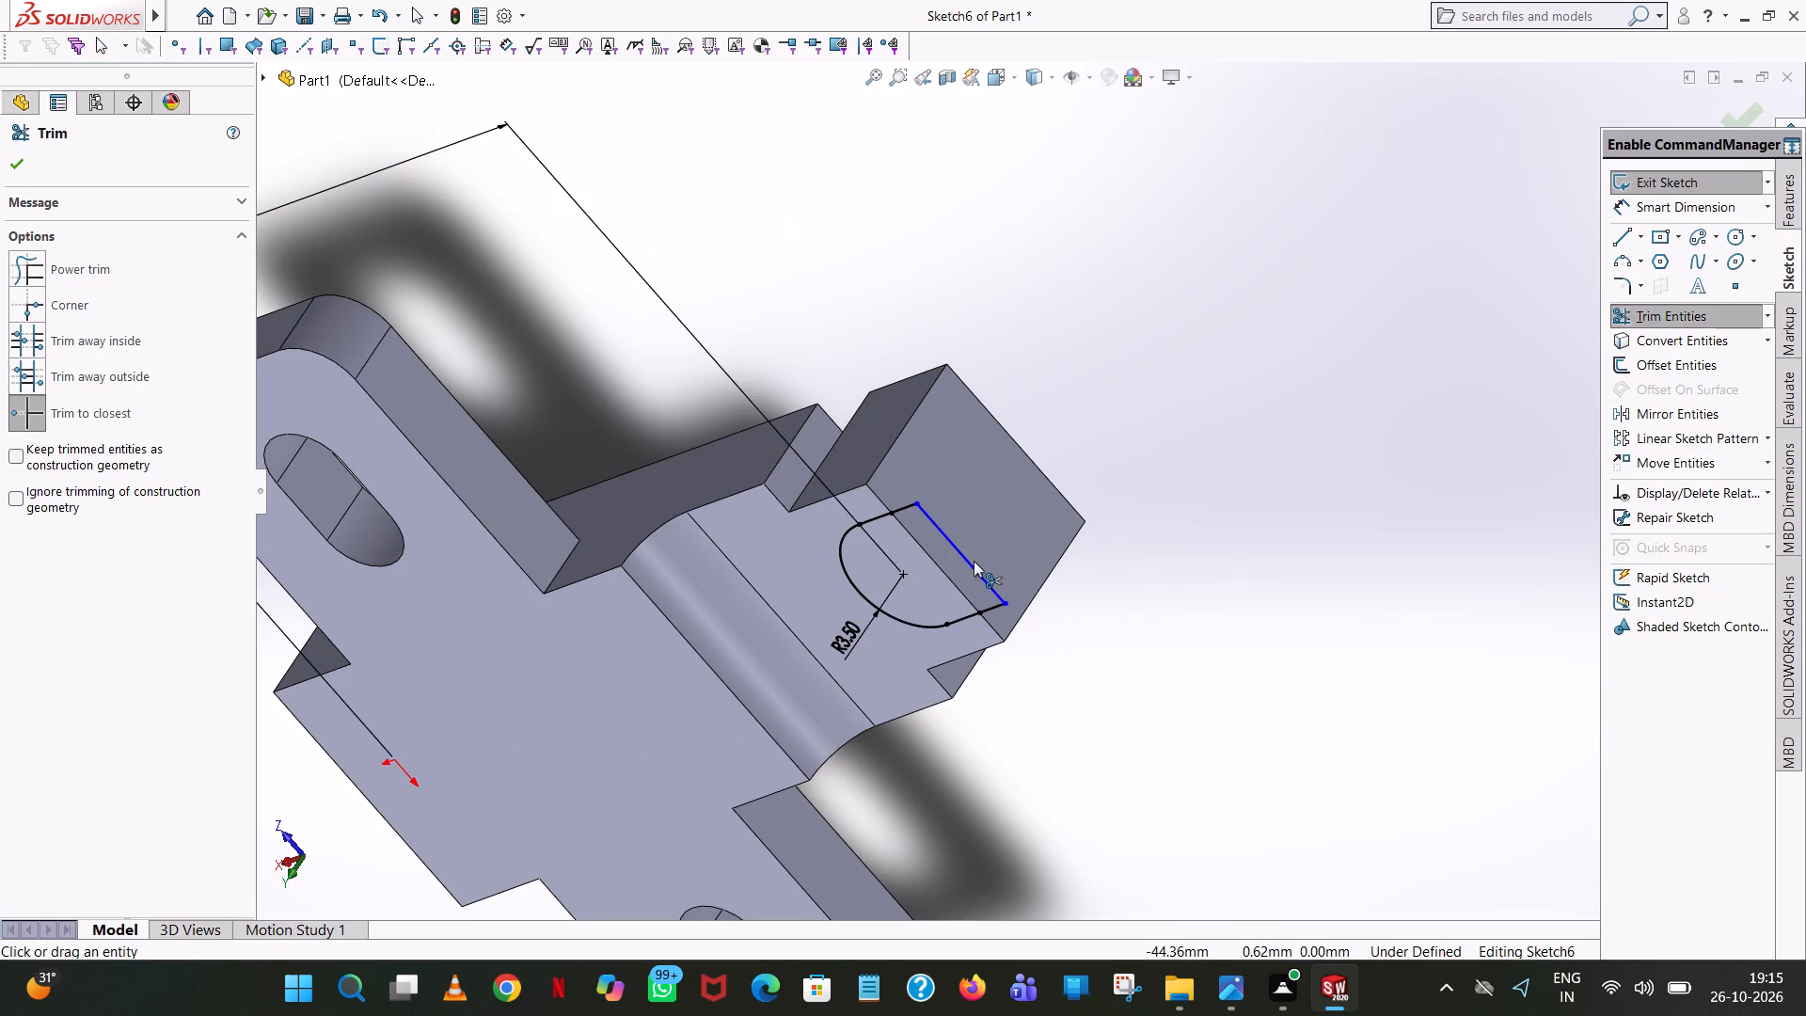
{"action": "double_click", "coordinate": [966, 566]}
{"action": "left_click", "coordinate": [908, 498]}
{"action": "left_click", "coordinate": [909, 507]}
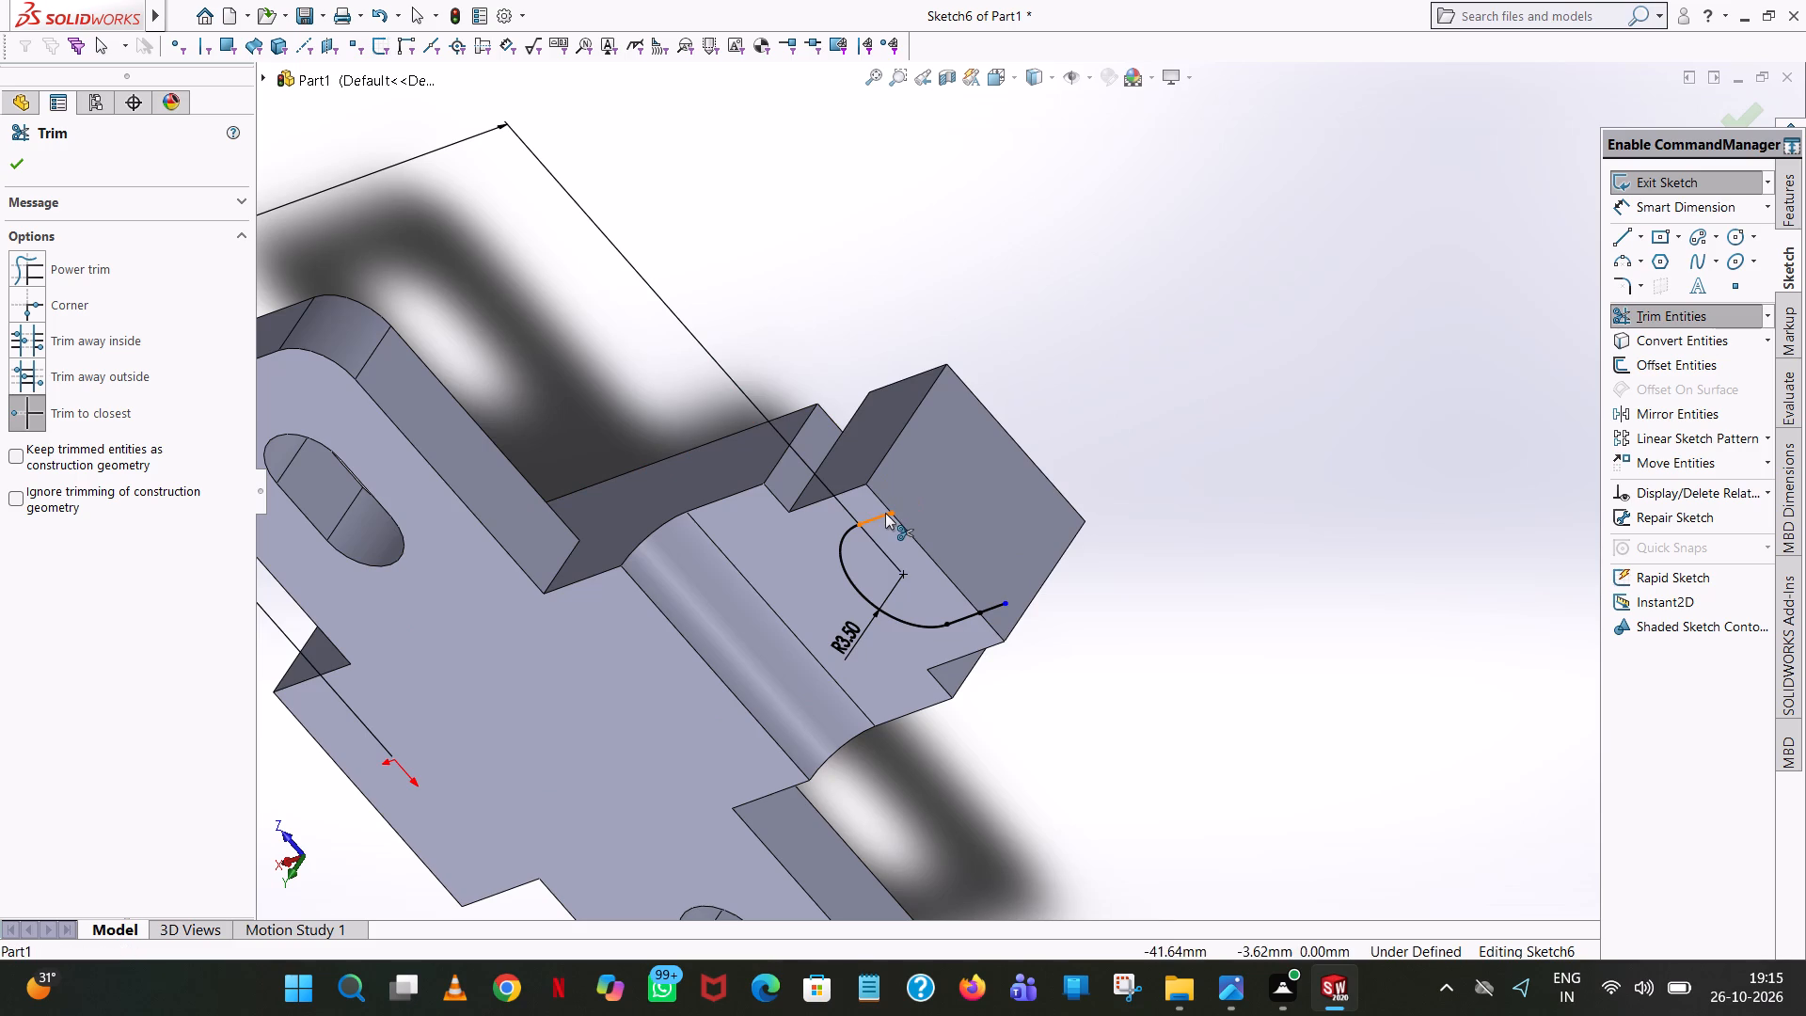
{"action": "left_click", "coordinate": [885, 513]}
{"action": "left_click", "coordinate": [843, 548]}
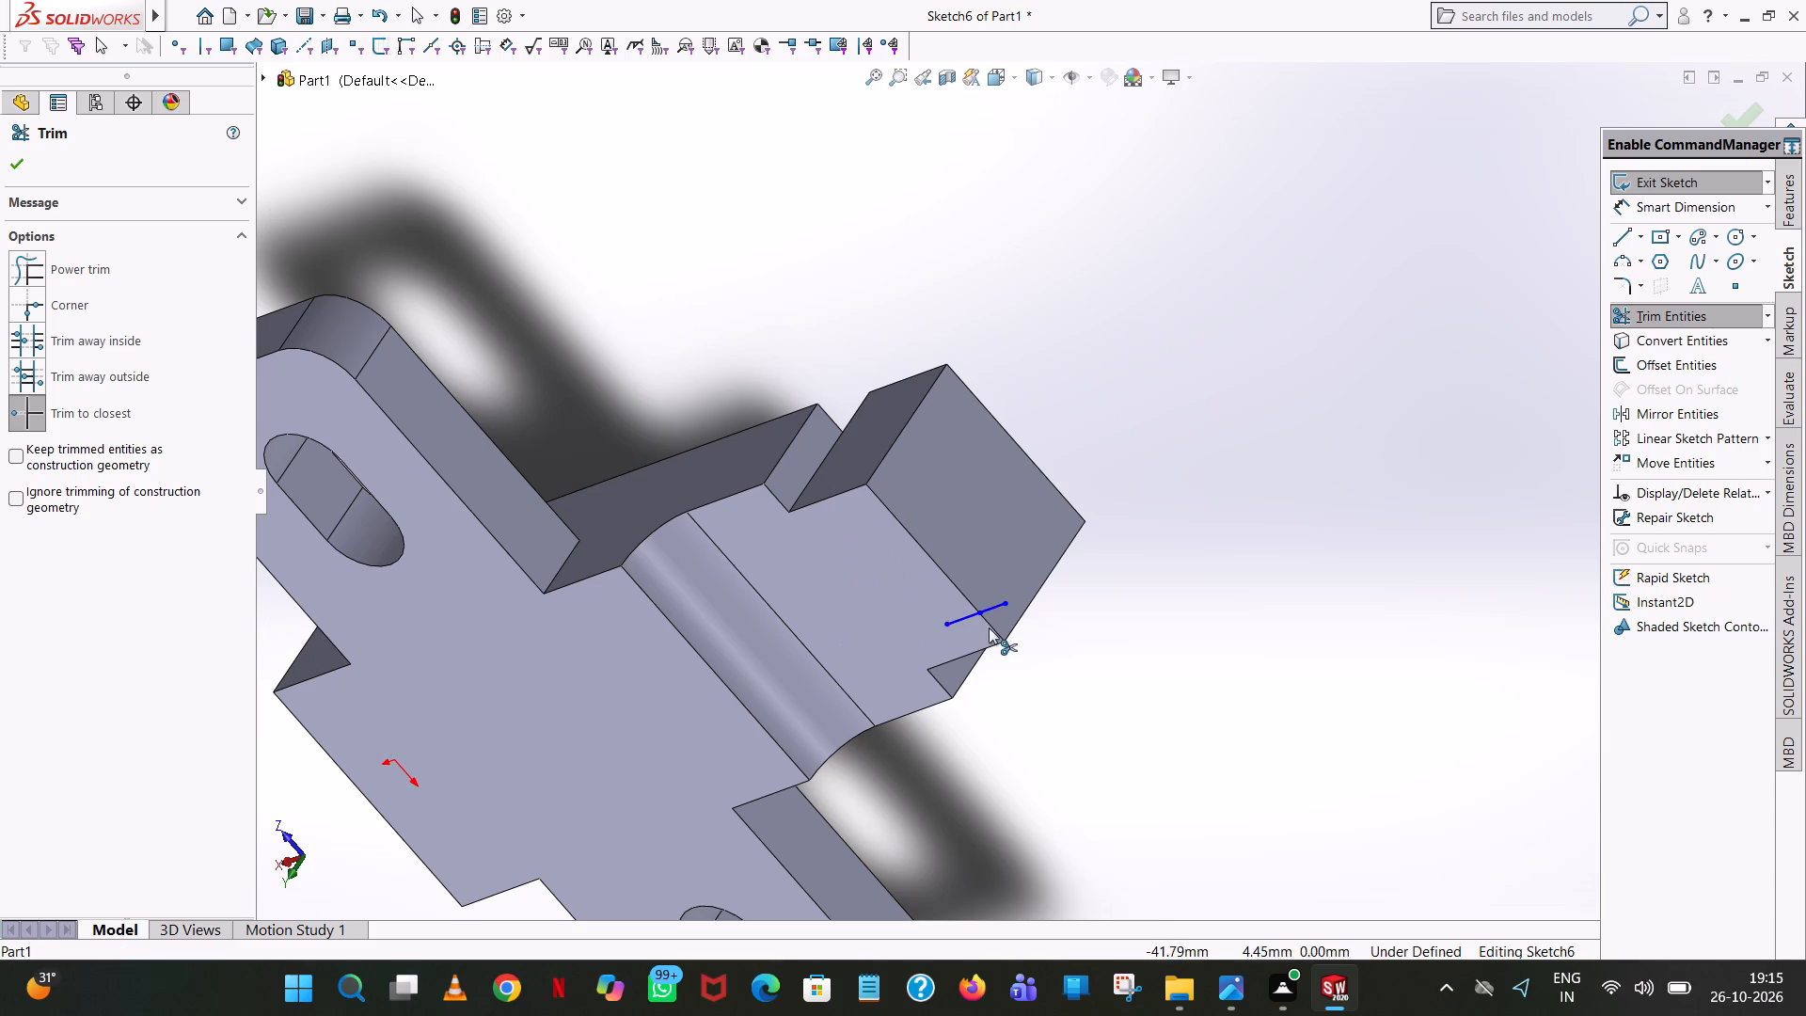
{"action": "left_click", "coordinate": [981, 613]}
{"action": "left_click", "coordinate": [995, 602]}
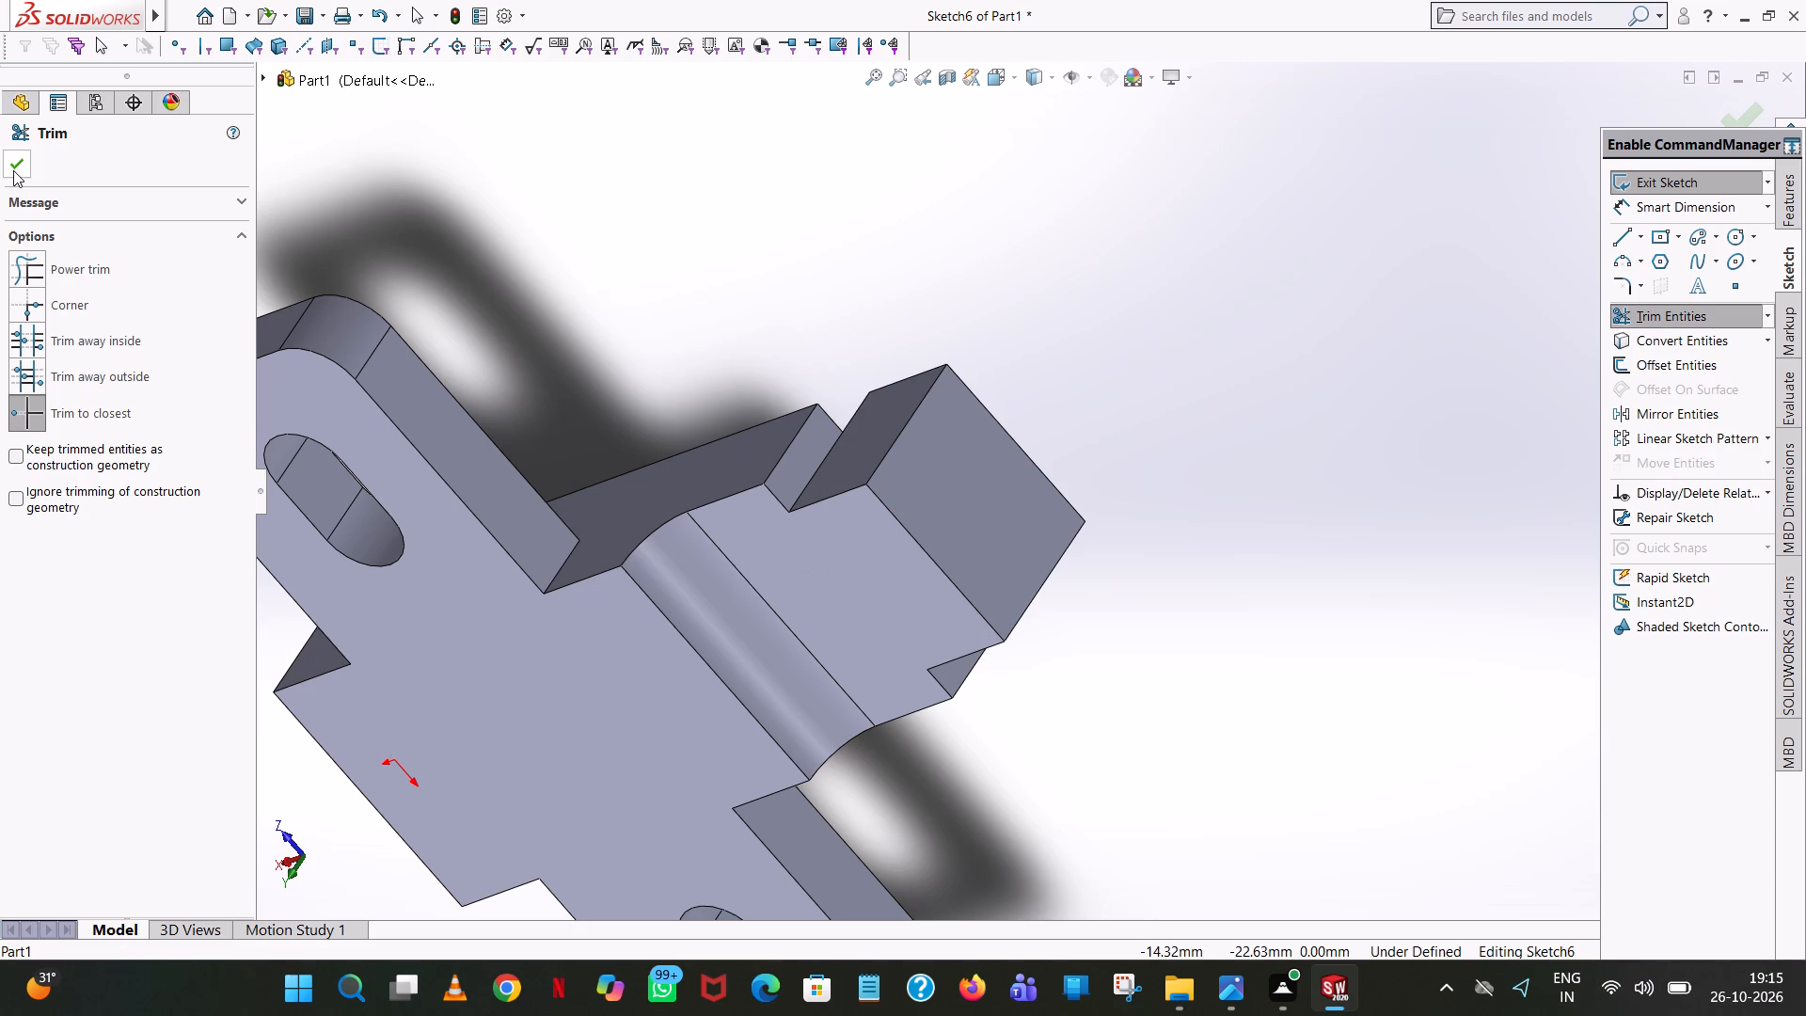
{"action": "left_click", "coordinate": [12, 167]}
{"action": "middle_click_drag", "start_coordinate": [800, 308], "coordinate": [744, 771]}
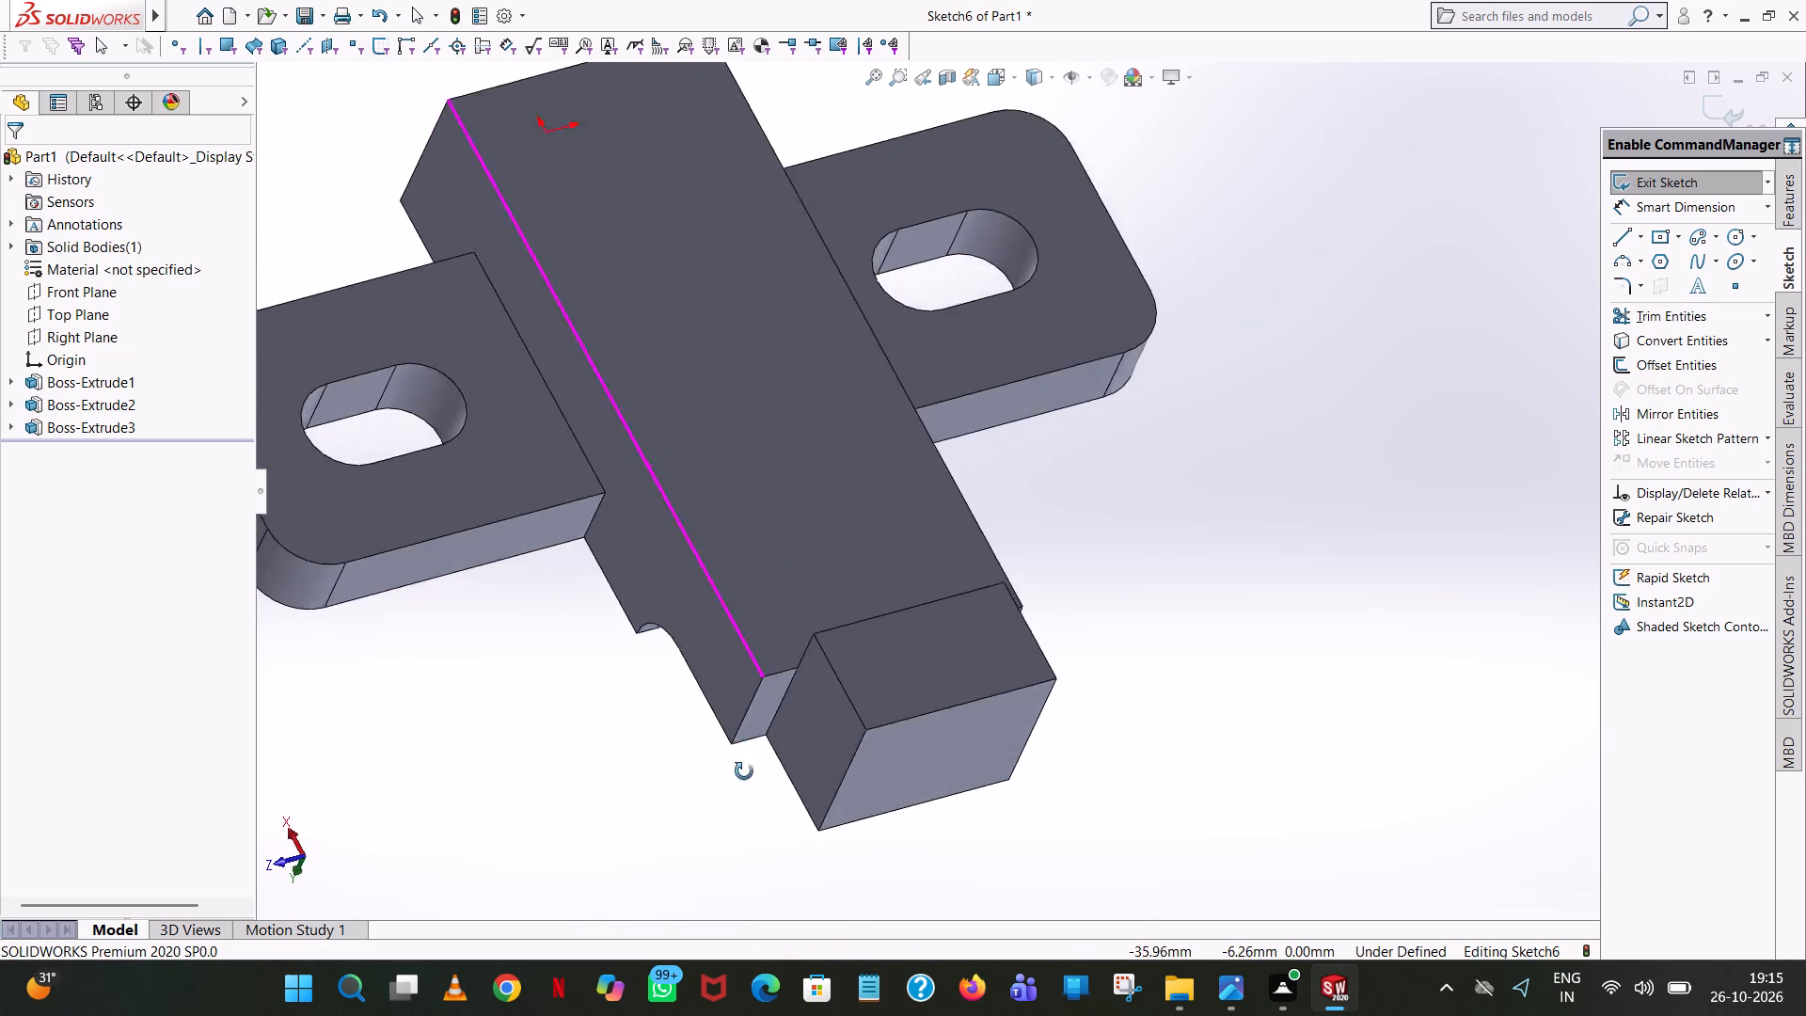
{"action": "middle_click_drag", "start_coordinate": [744, 771], "coordinate": [954, 646]}
{"action": "middle_click_drag", "start_coordinate": [913, 647], "coordinate": [872, 602]}
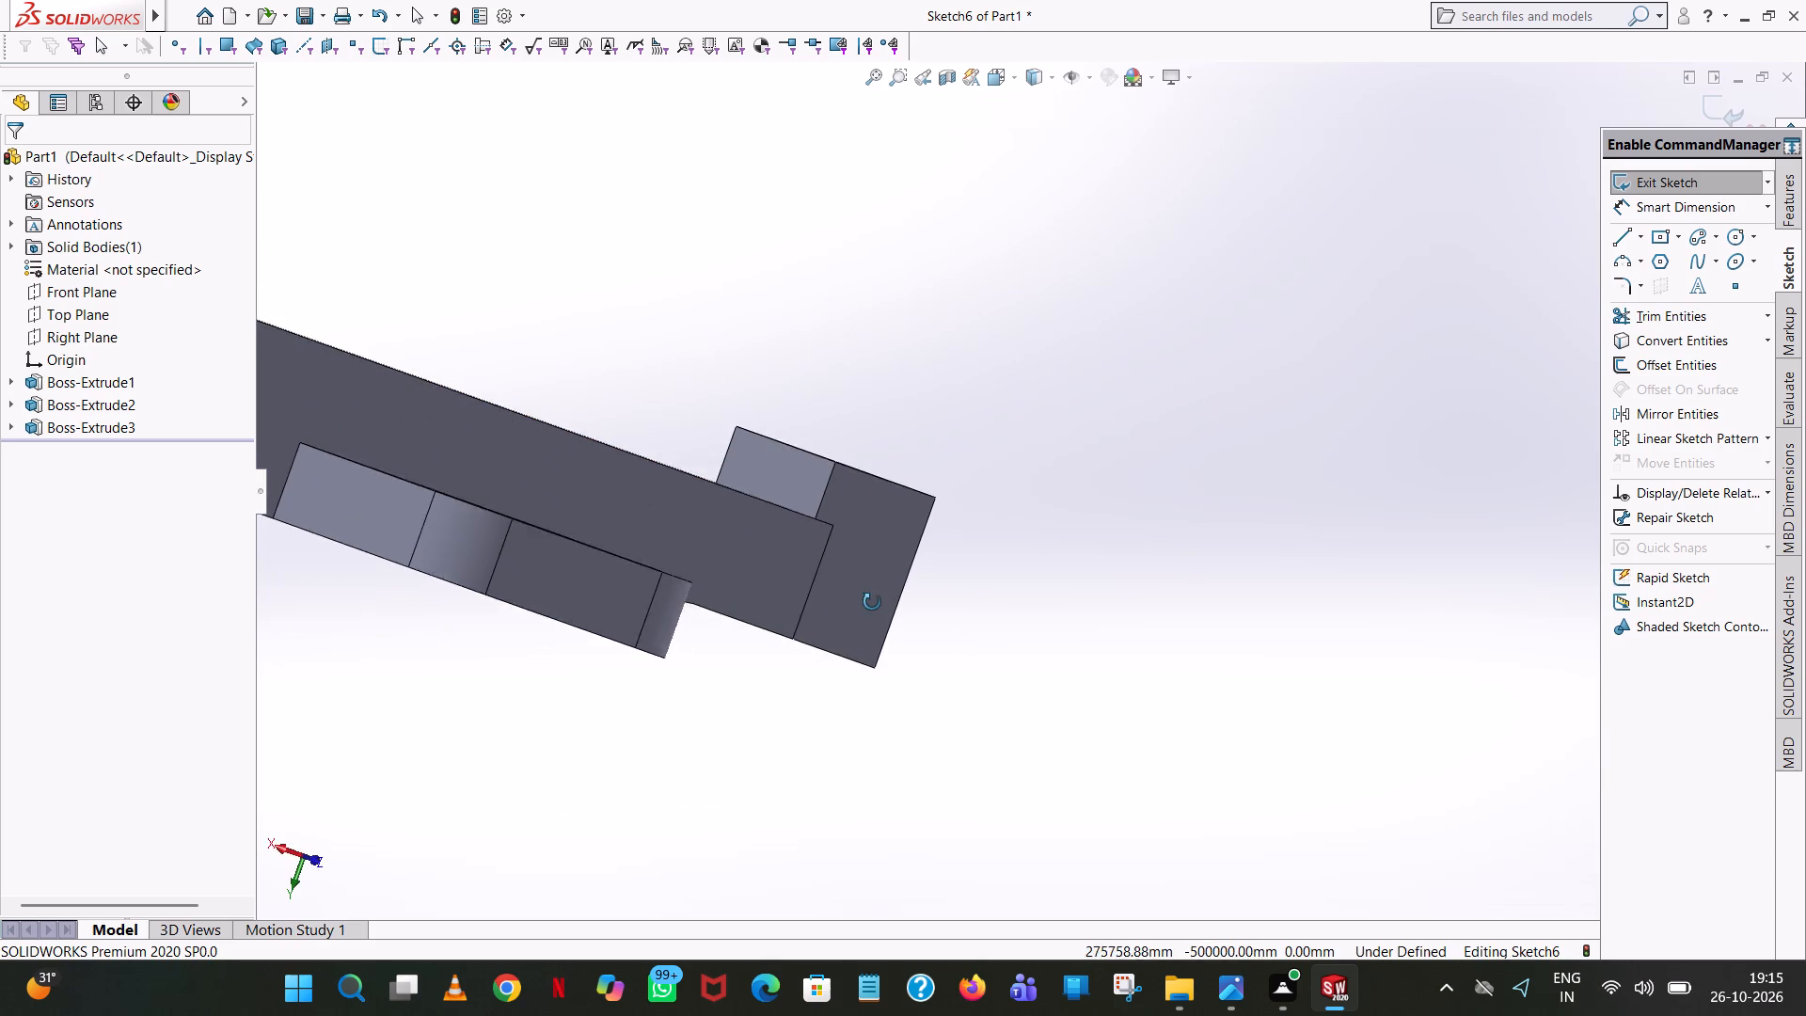
{"action": "middle_click_drag", "start_coordinate": [872, 602], "coordinate": [850, 710]}
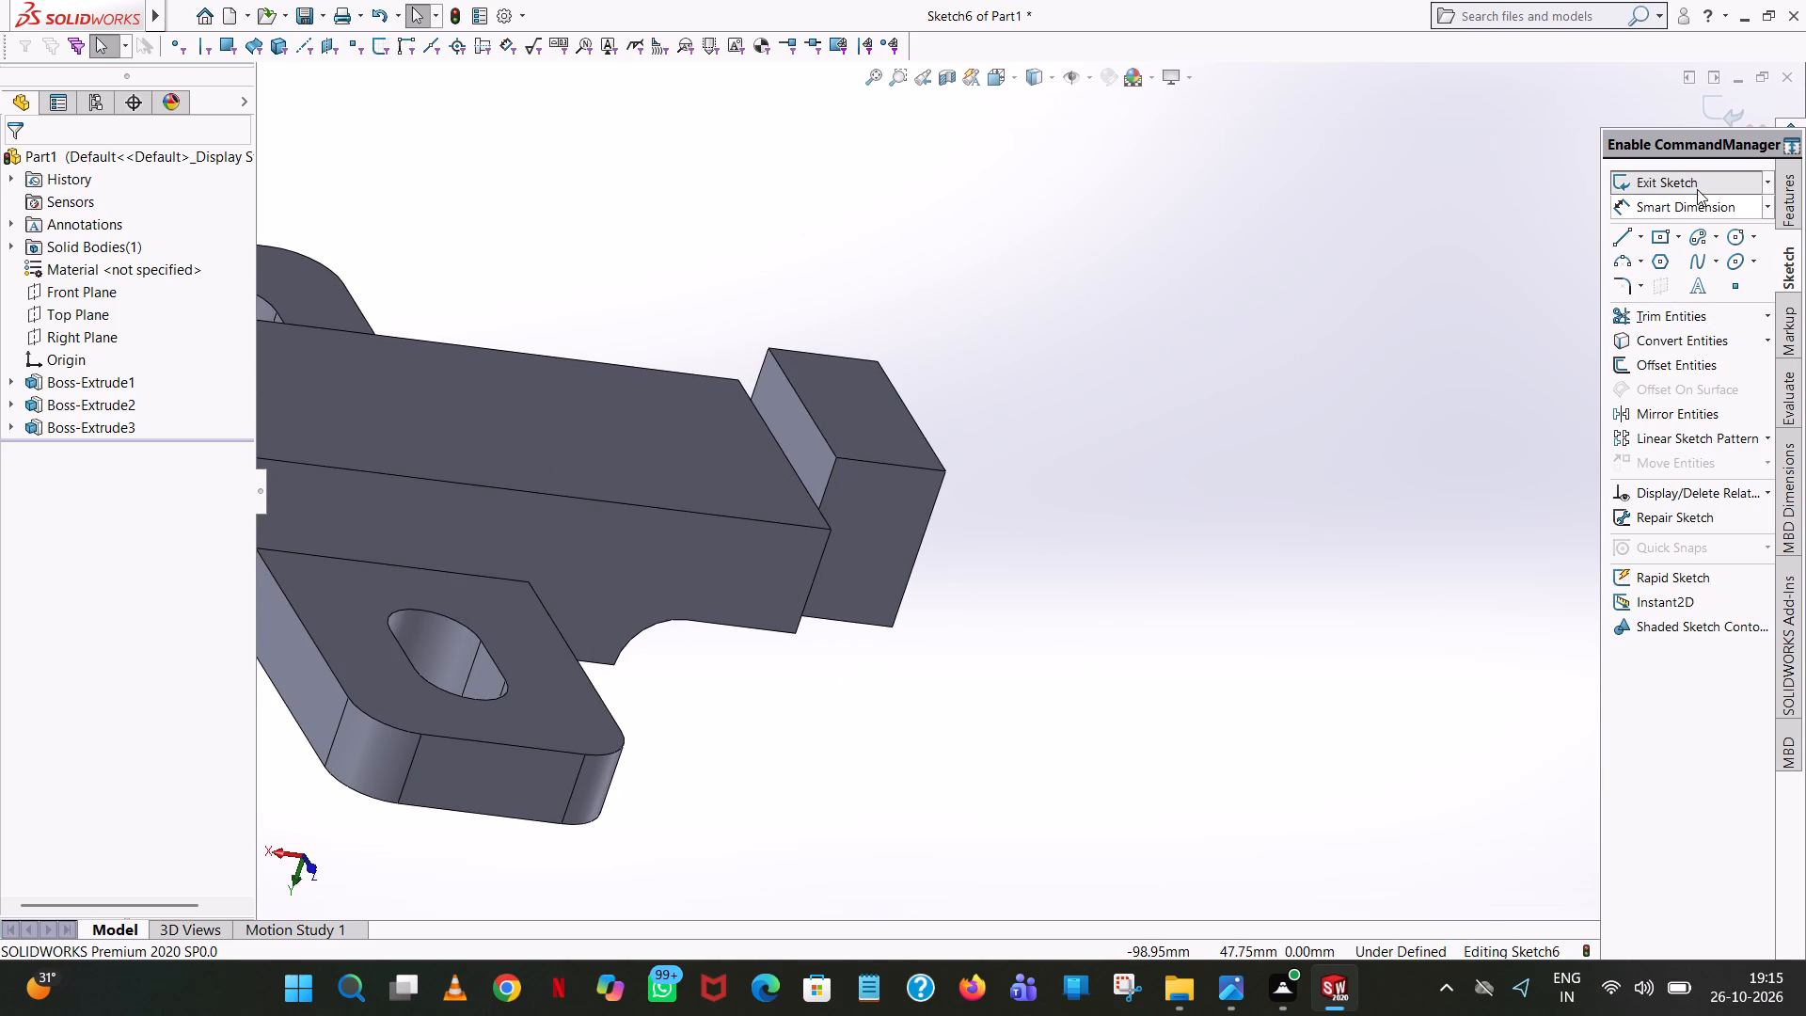
{"action": "left_click", "coordinate": [1699, 183]}
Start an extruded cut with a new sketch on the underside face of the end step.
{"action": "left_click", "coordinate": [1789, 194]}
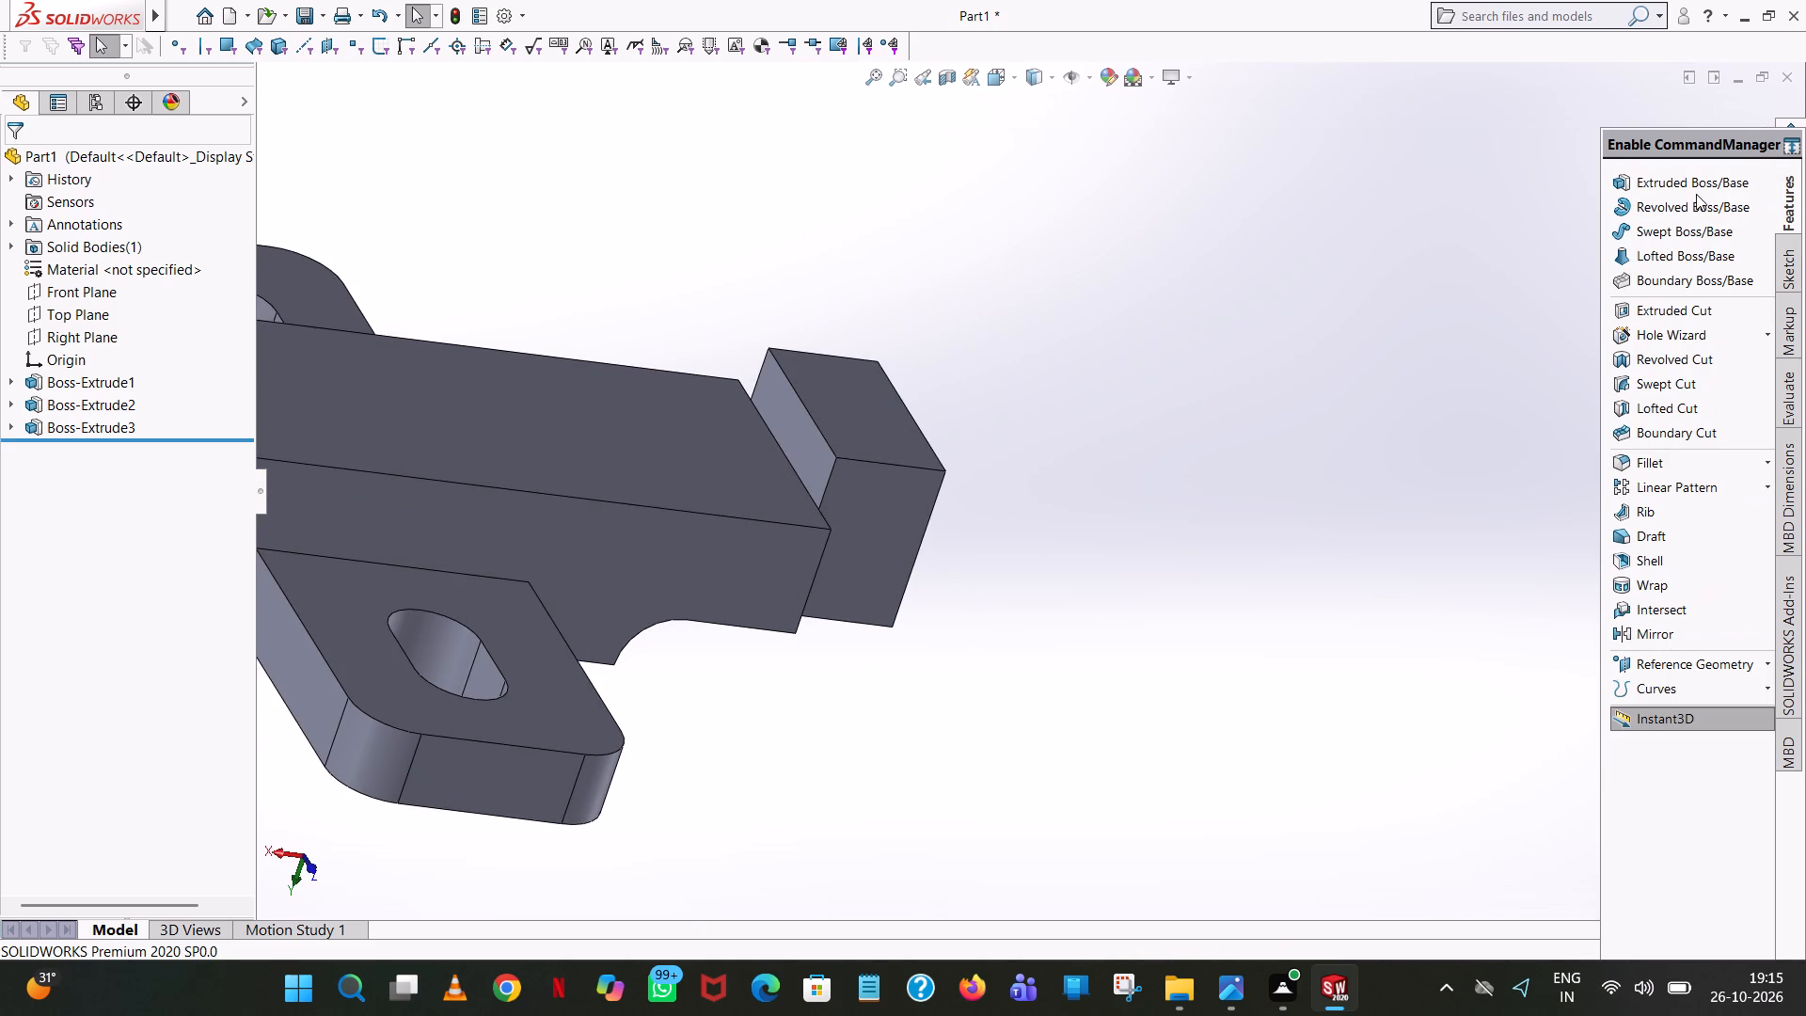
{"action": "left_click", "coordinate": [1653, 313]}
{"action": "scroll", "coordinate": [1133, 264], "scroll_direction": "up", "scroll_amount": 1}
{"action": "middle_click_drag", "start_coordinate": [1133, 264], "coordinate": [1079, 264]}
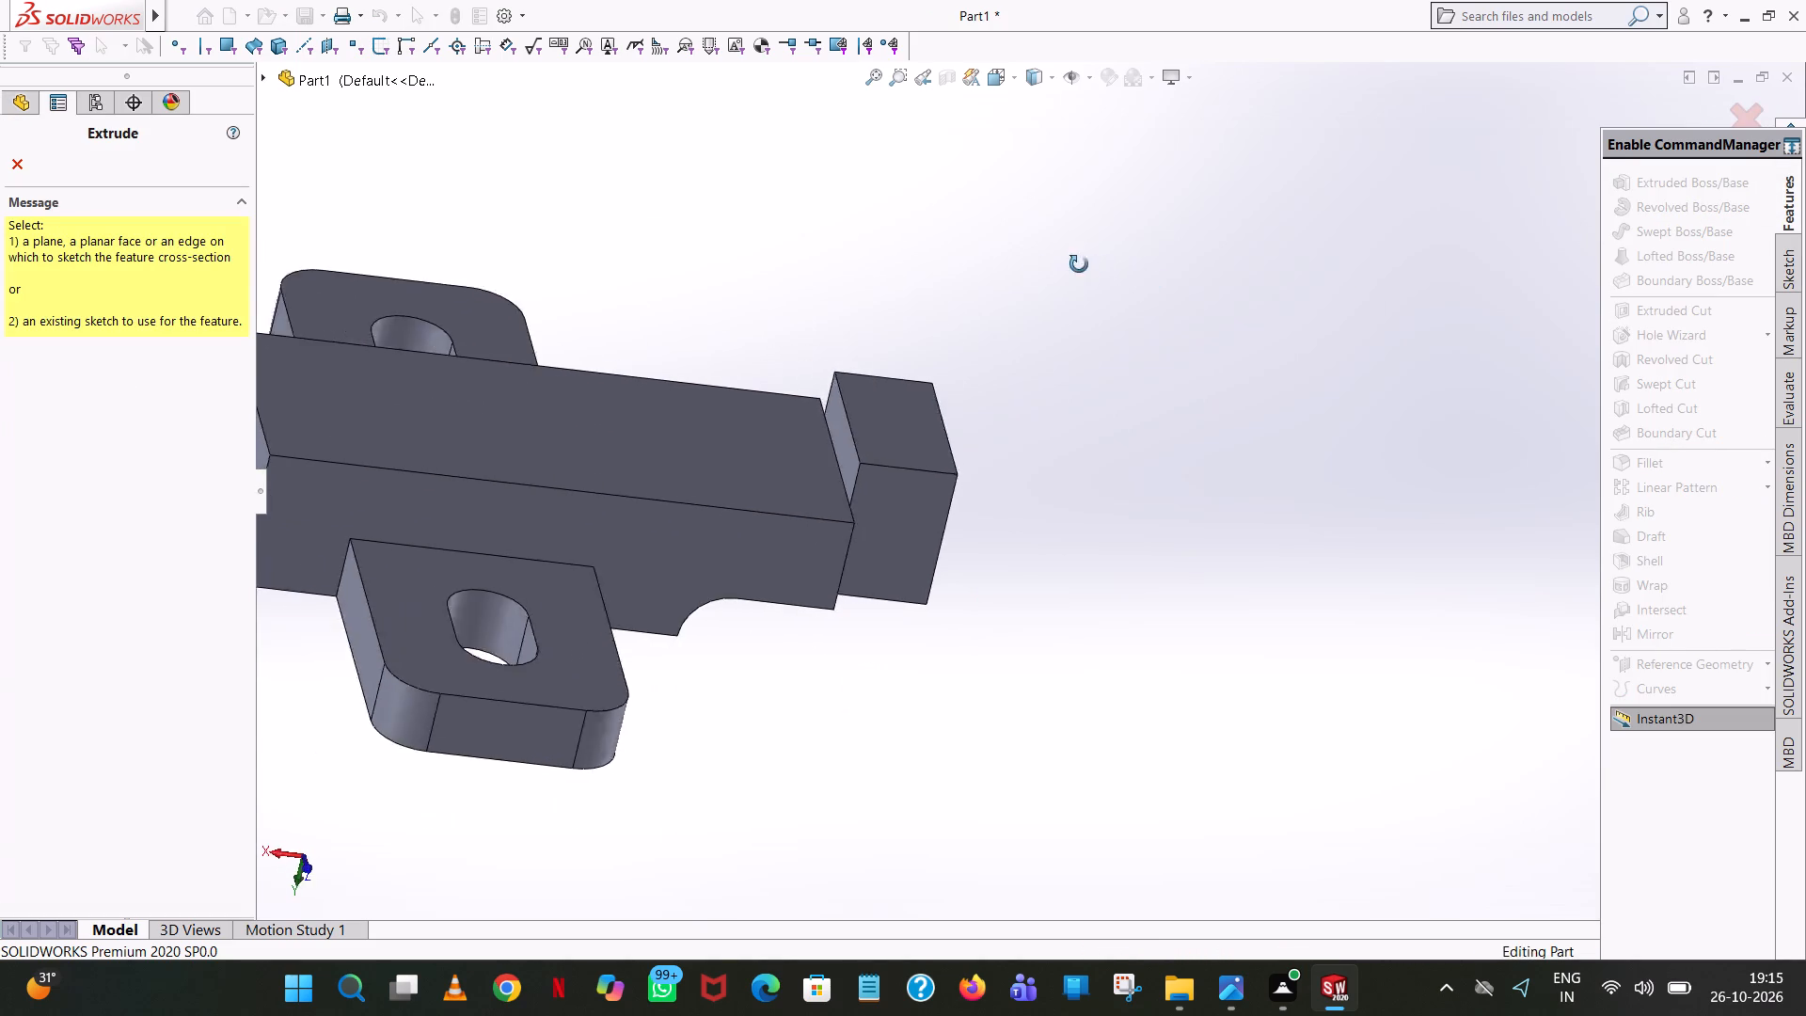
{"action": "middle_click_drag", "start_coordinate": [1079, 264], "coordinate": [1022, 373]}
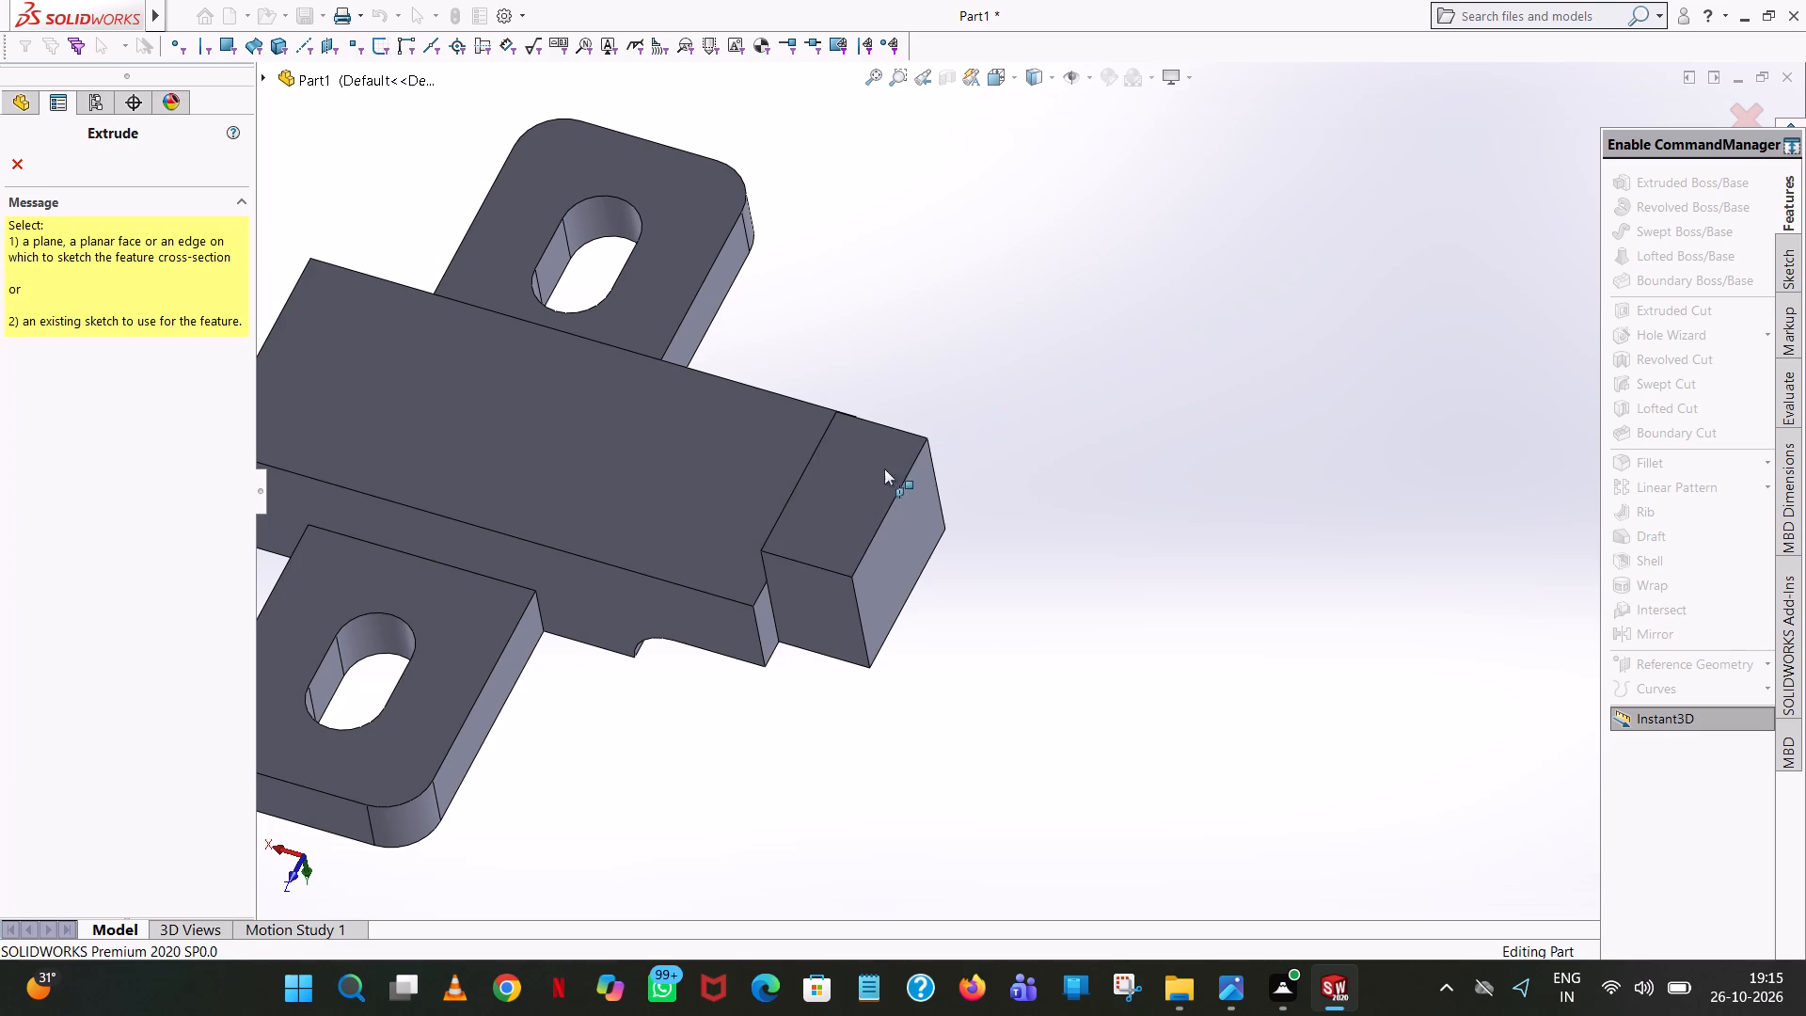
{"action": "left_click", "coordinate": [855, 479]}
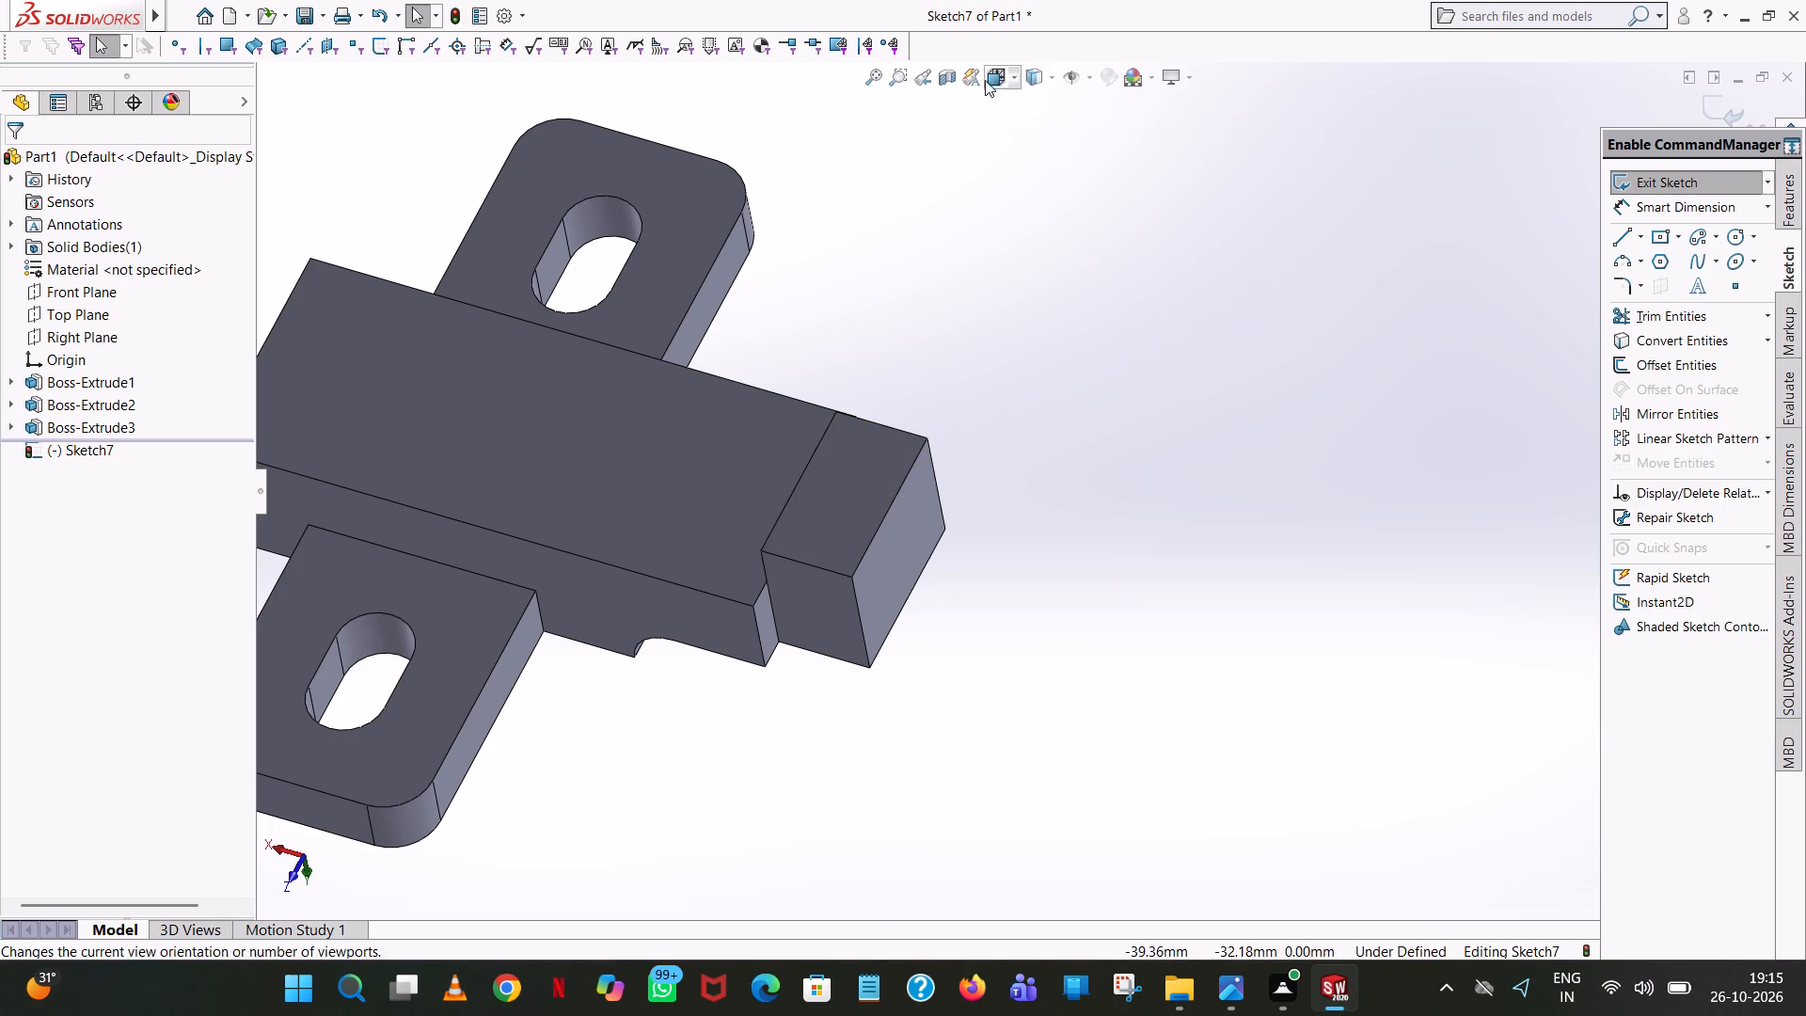
Examine the end step and its downward-projecting block from the underside and the side of the plate.
{"action": "middle_click_drag", "start_coordinate": [932, 286], "coordinate": [962, 500]}
{"action": "scroll", "coordinate": [933, 284], "scroll_direction": "up", "scroll_amount": 1}
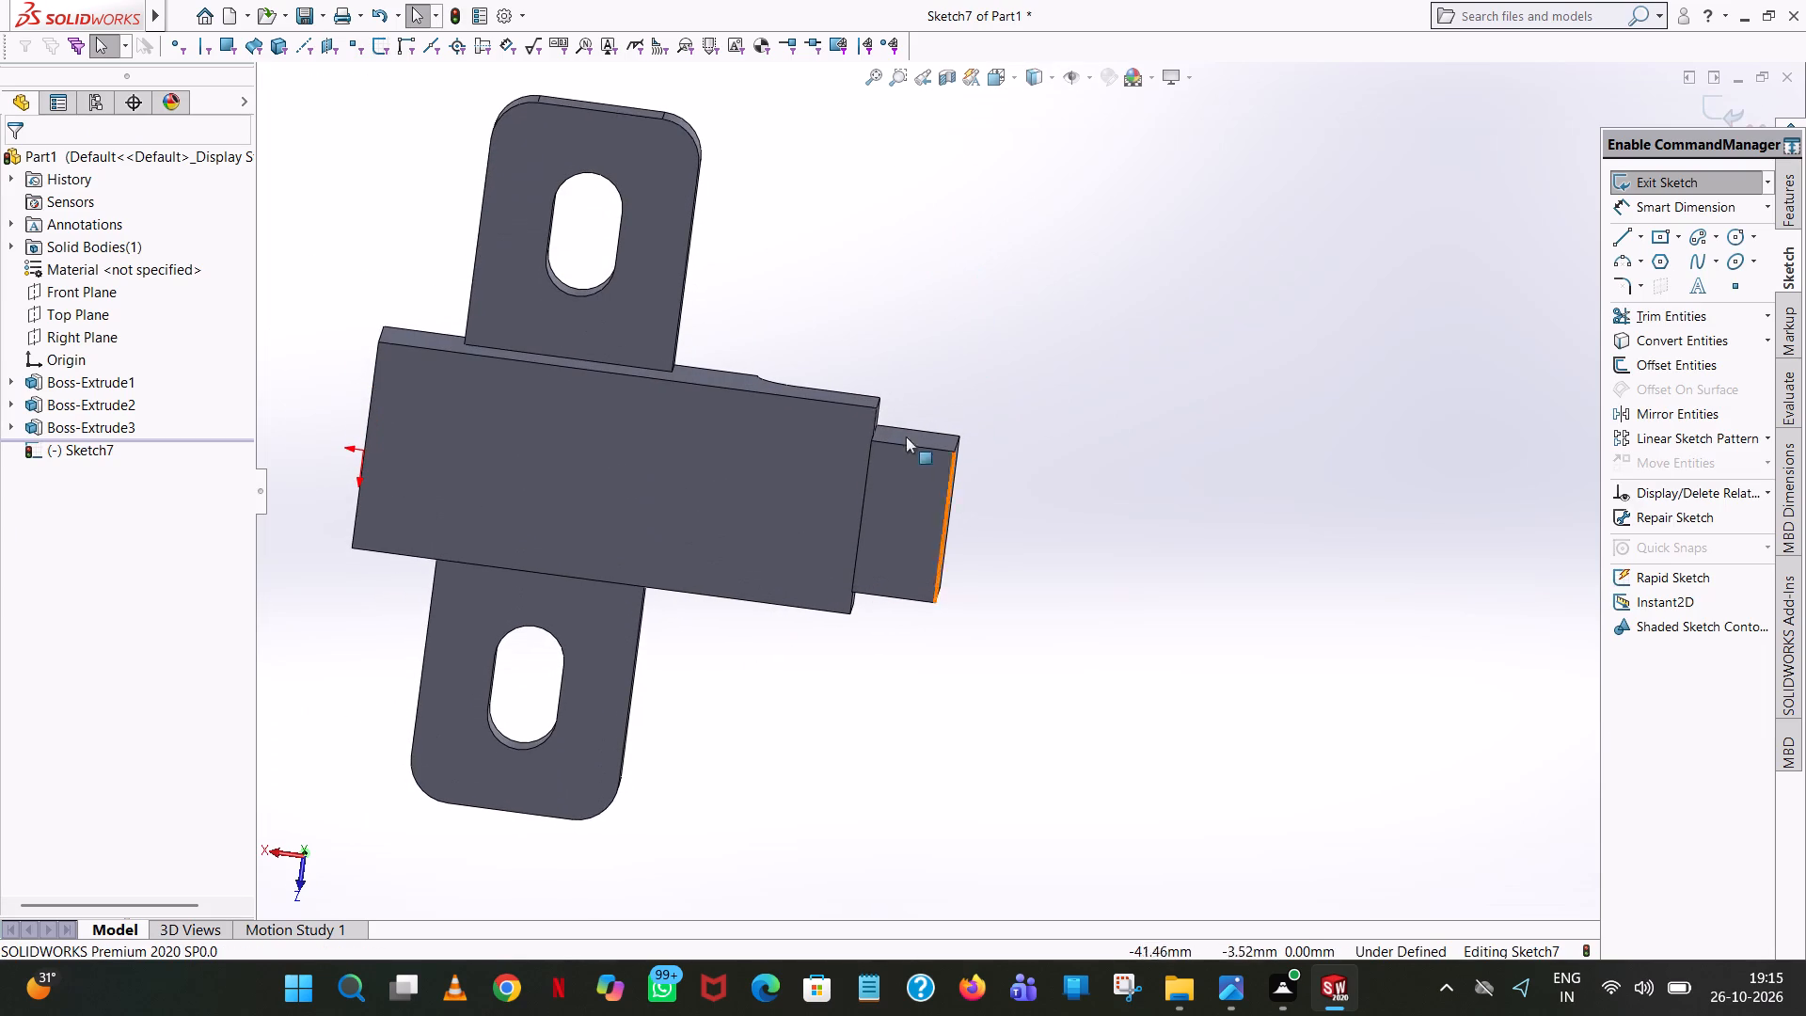
{"action": "scroll", "coordinate": [883, 438], "scroll_direction": "down", "scroll_amount": 5}
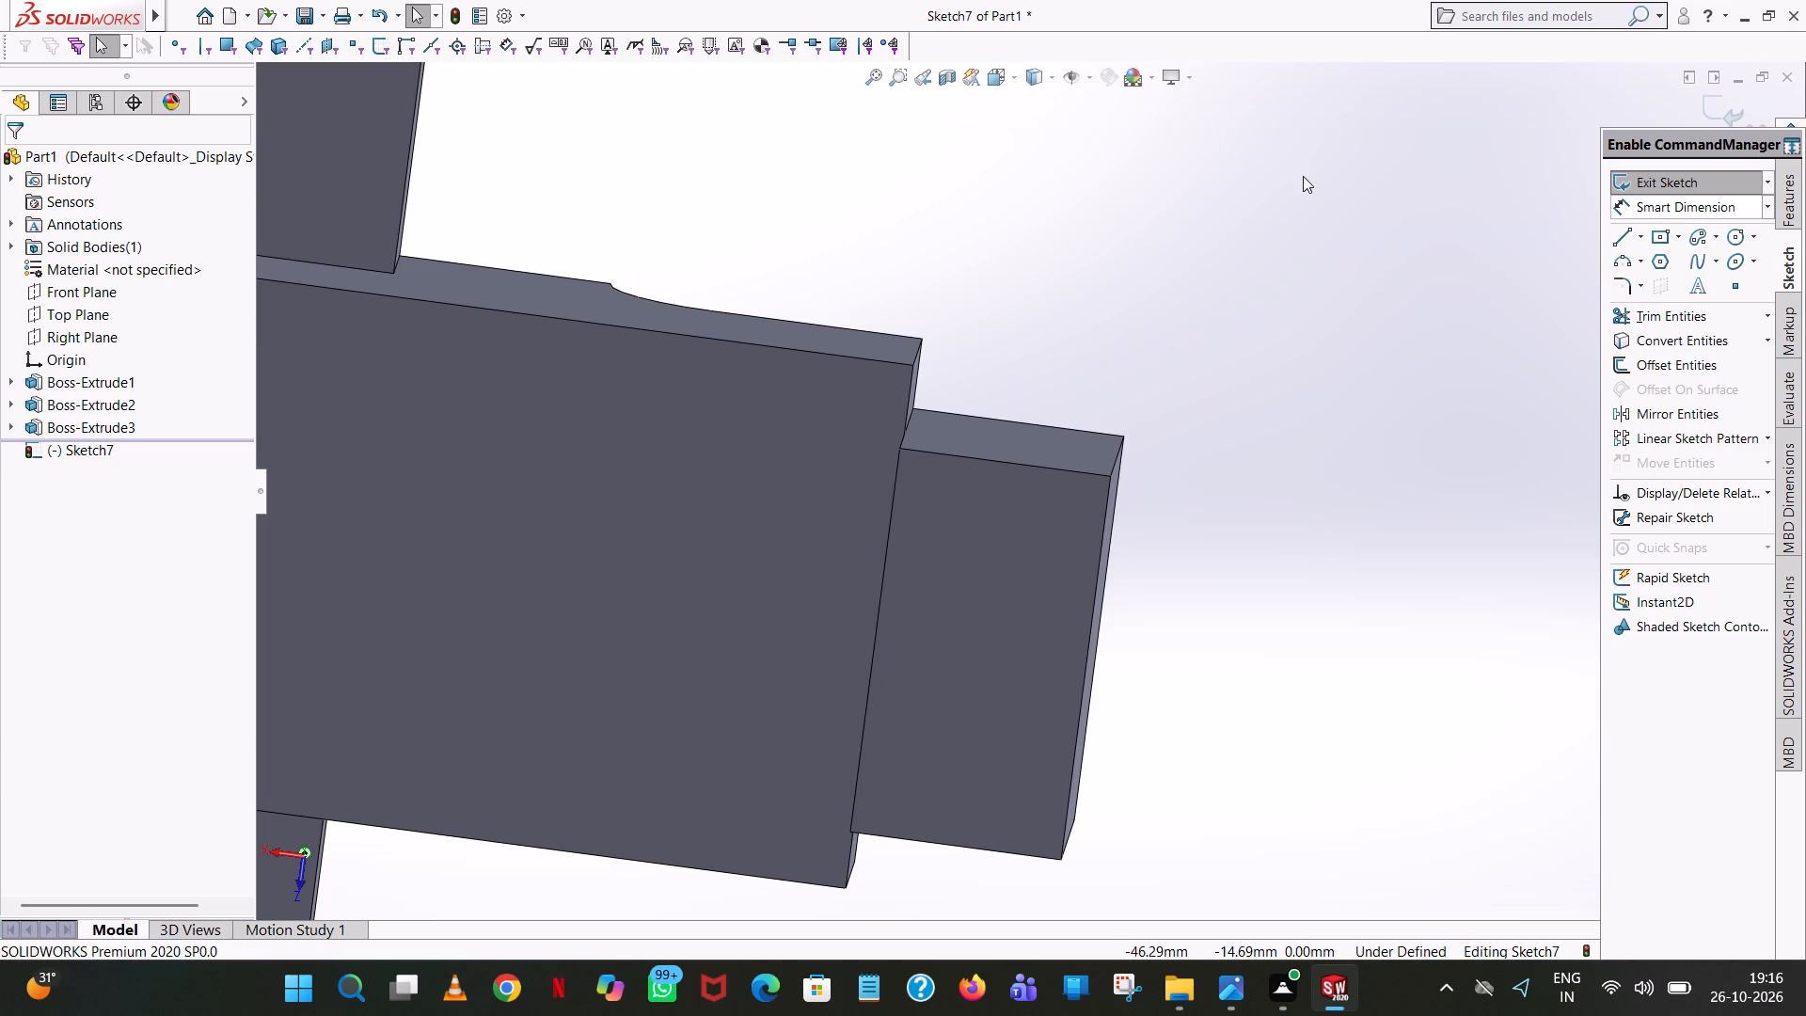
{"action": "scroll", "coordinate": [930, 282], "scroll_direction": "up", "scroll_amount": 1}
{"action": "middle_click_drag", "start_coordinate": [930, 282], "coordinate": [910, 674]}
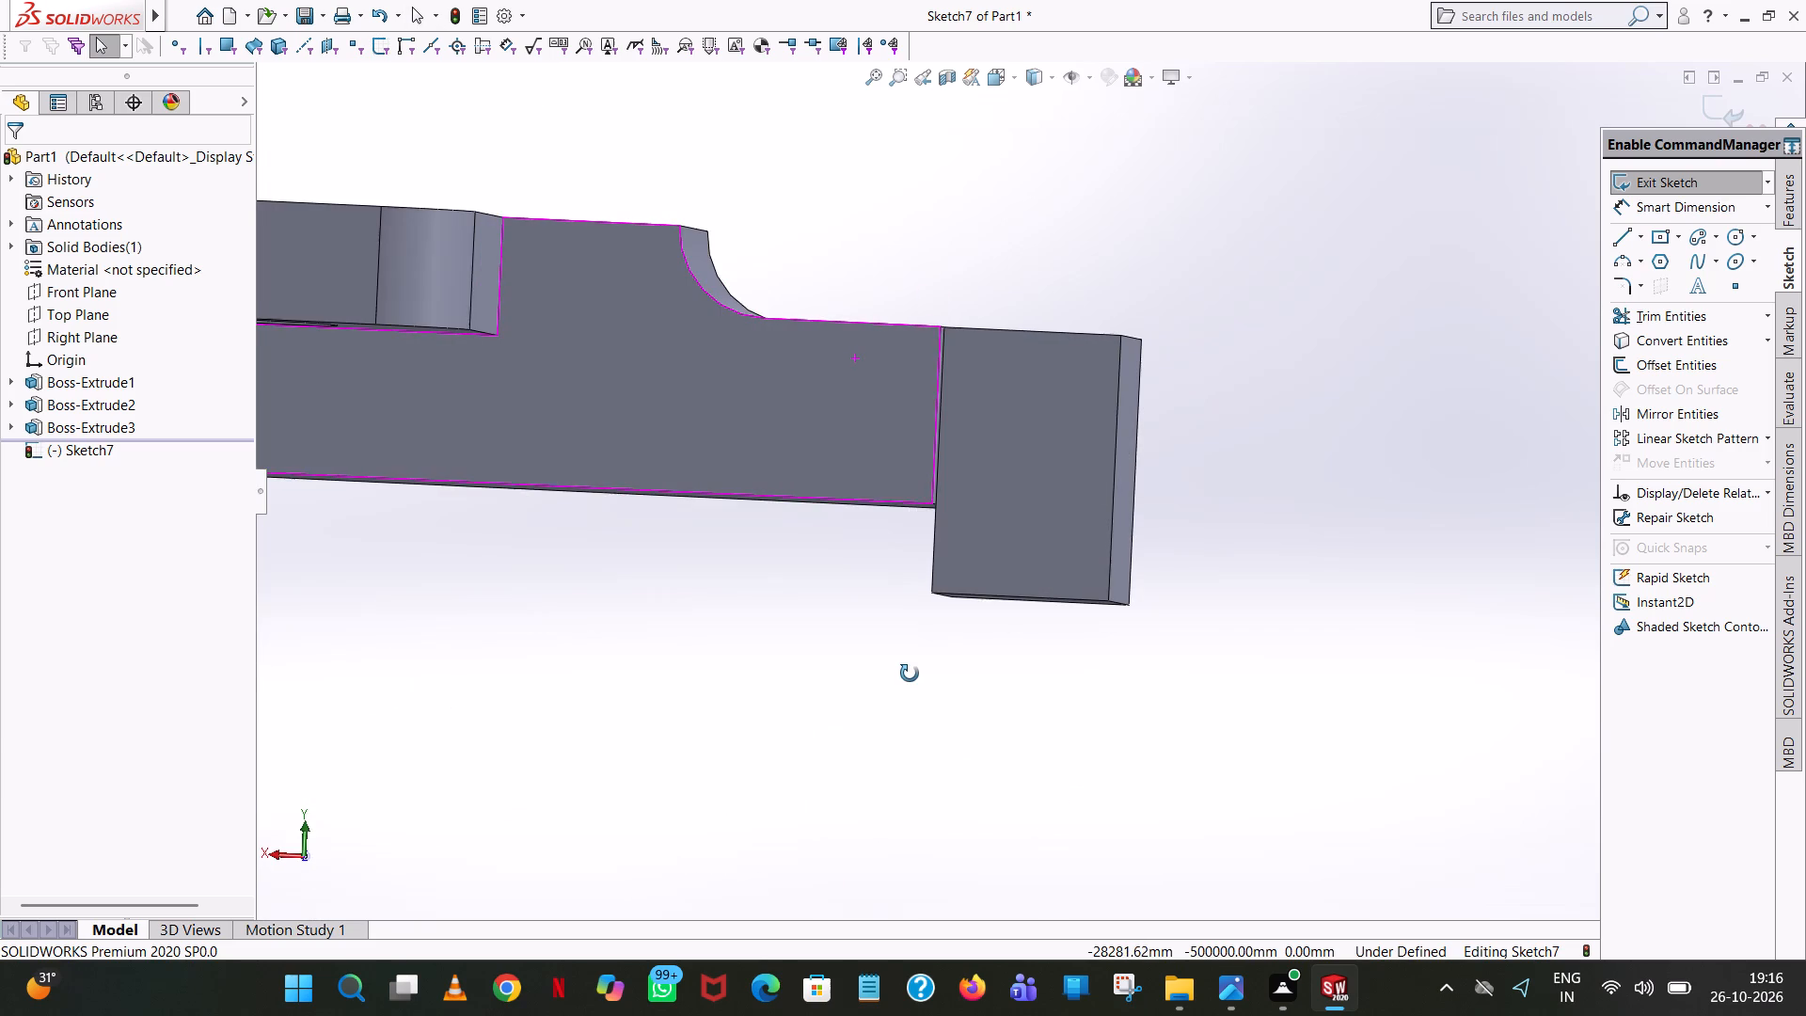
{"action": "middle_click_drag", "start_coordinate": [910, 674], "coordinate": [925, 652]}
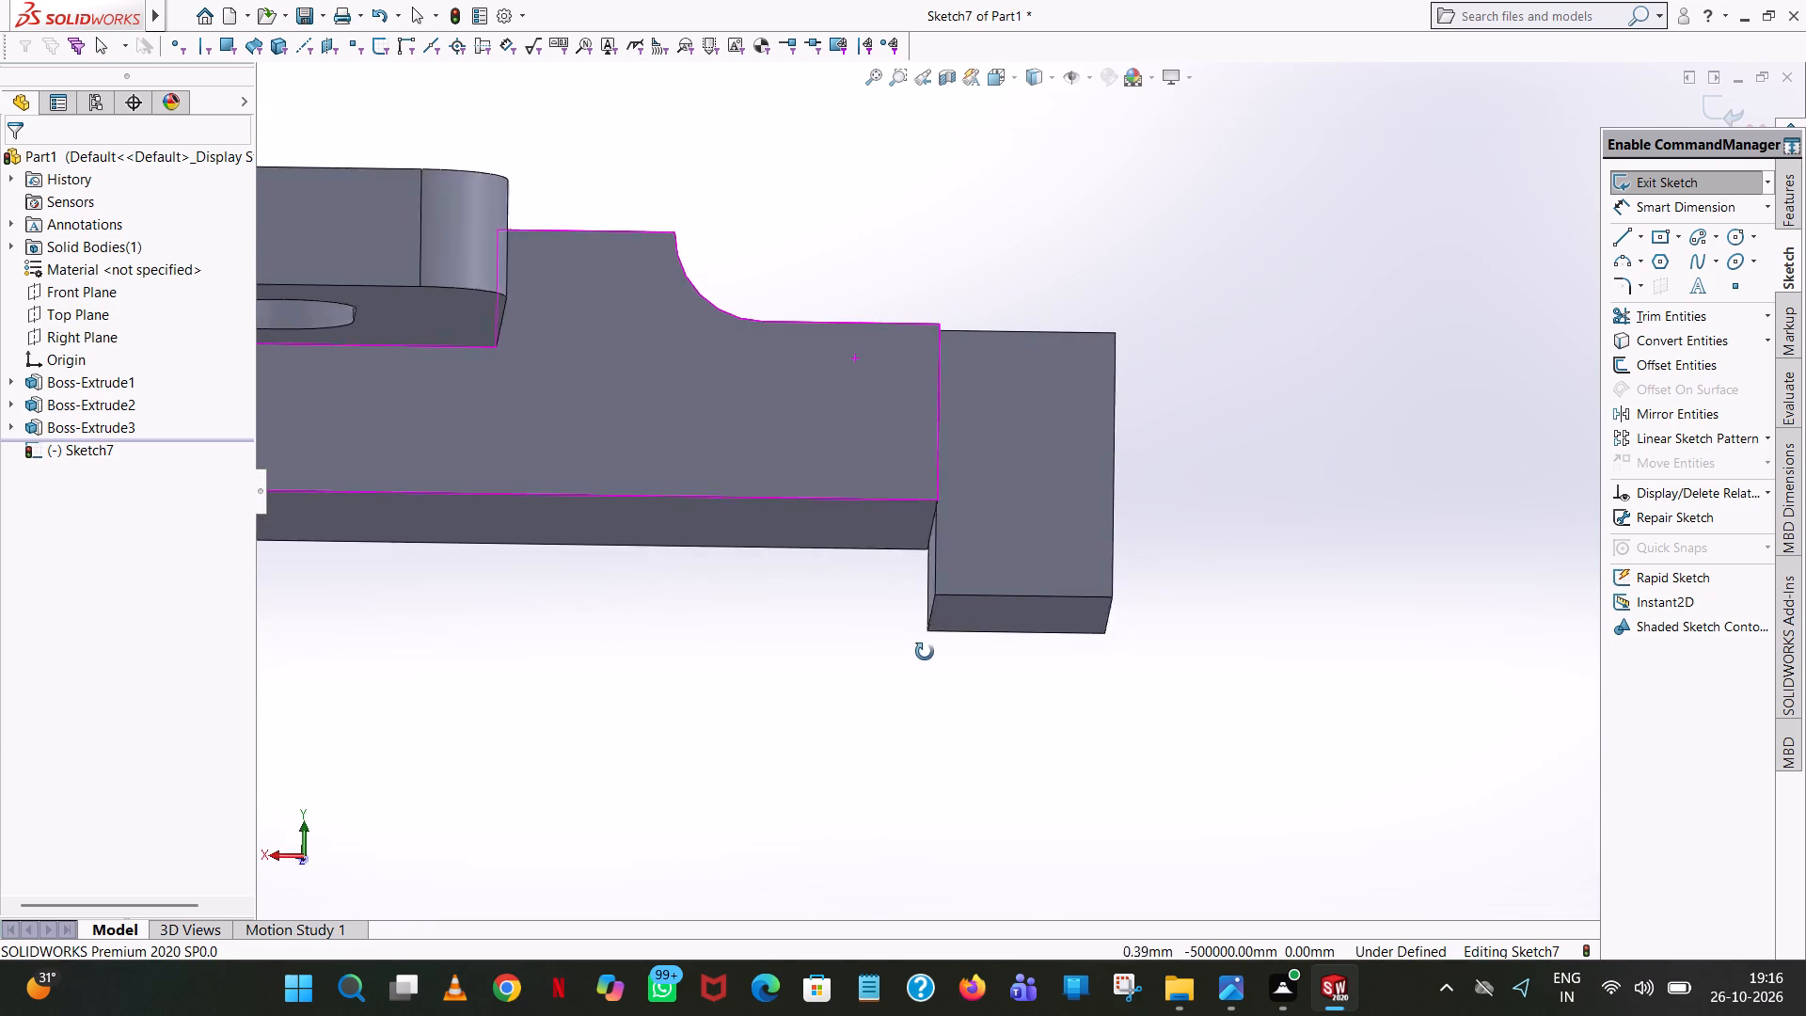
{"action": "middle_click_drag", "start_coordinate": [925, 652], "coordinate": [944, 685]}
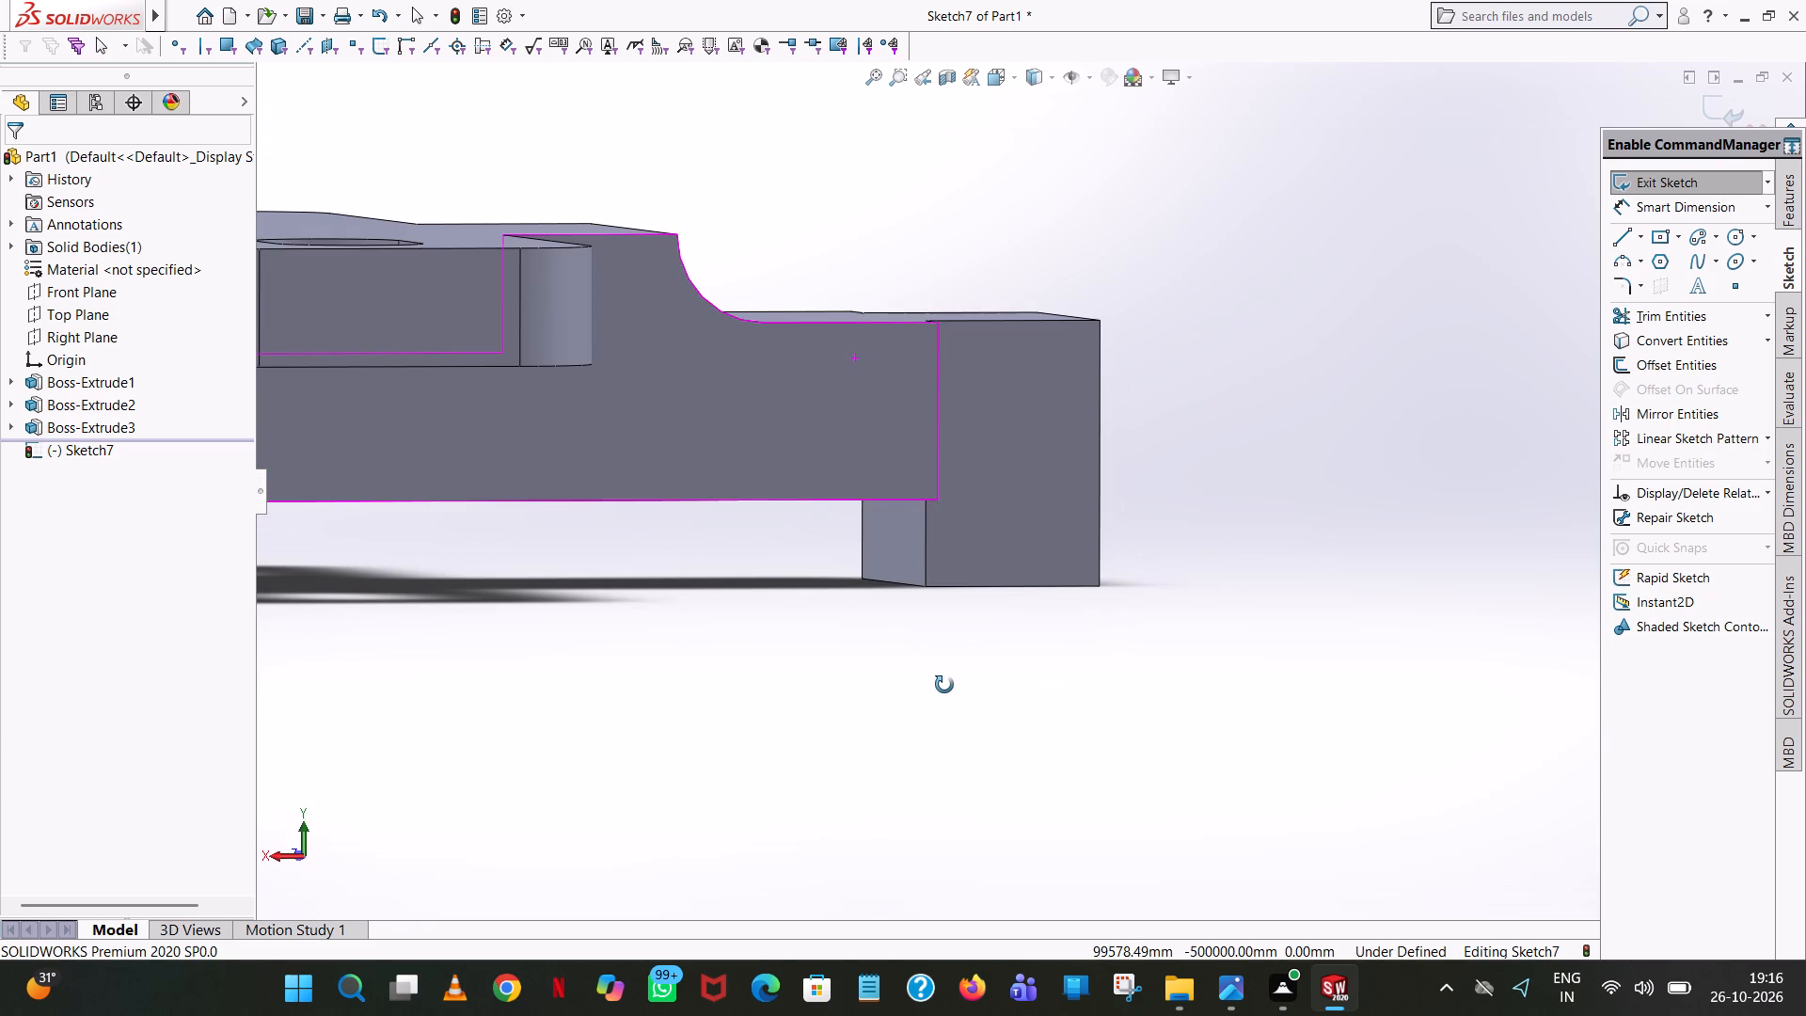
{"action": "middle_click_drag", "start_coordinate": [944, 685], "coordinate": [931, 699]}
{"action": "scroll", "coordinate": [936, 672], "scroll_direction": "up", "scroll_amount": 1}
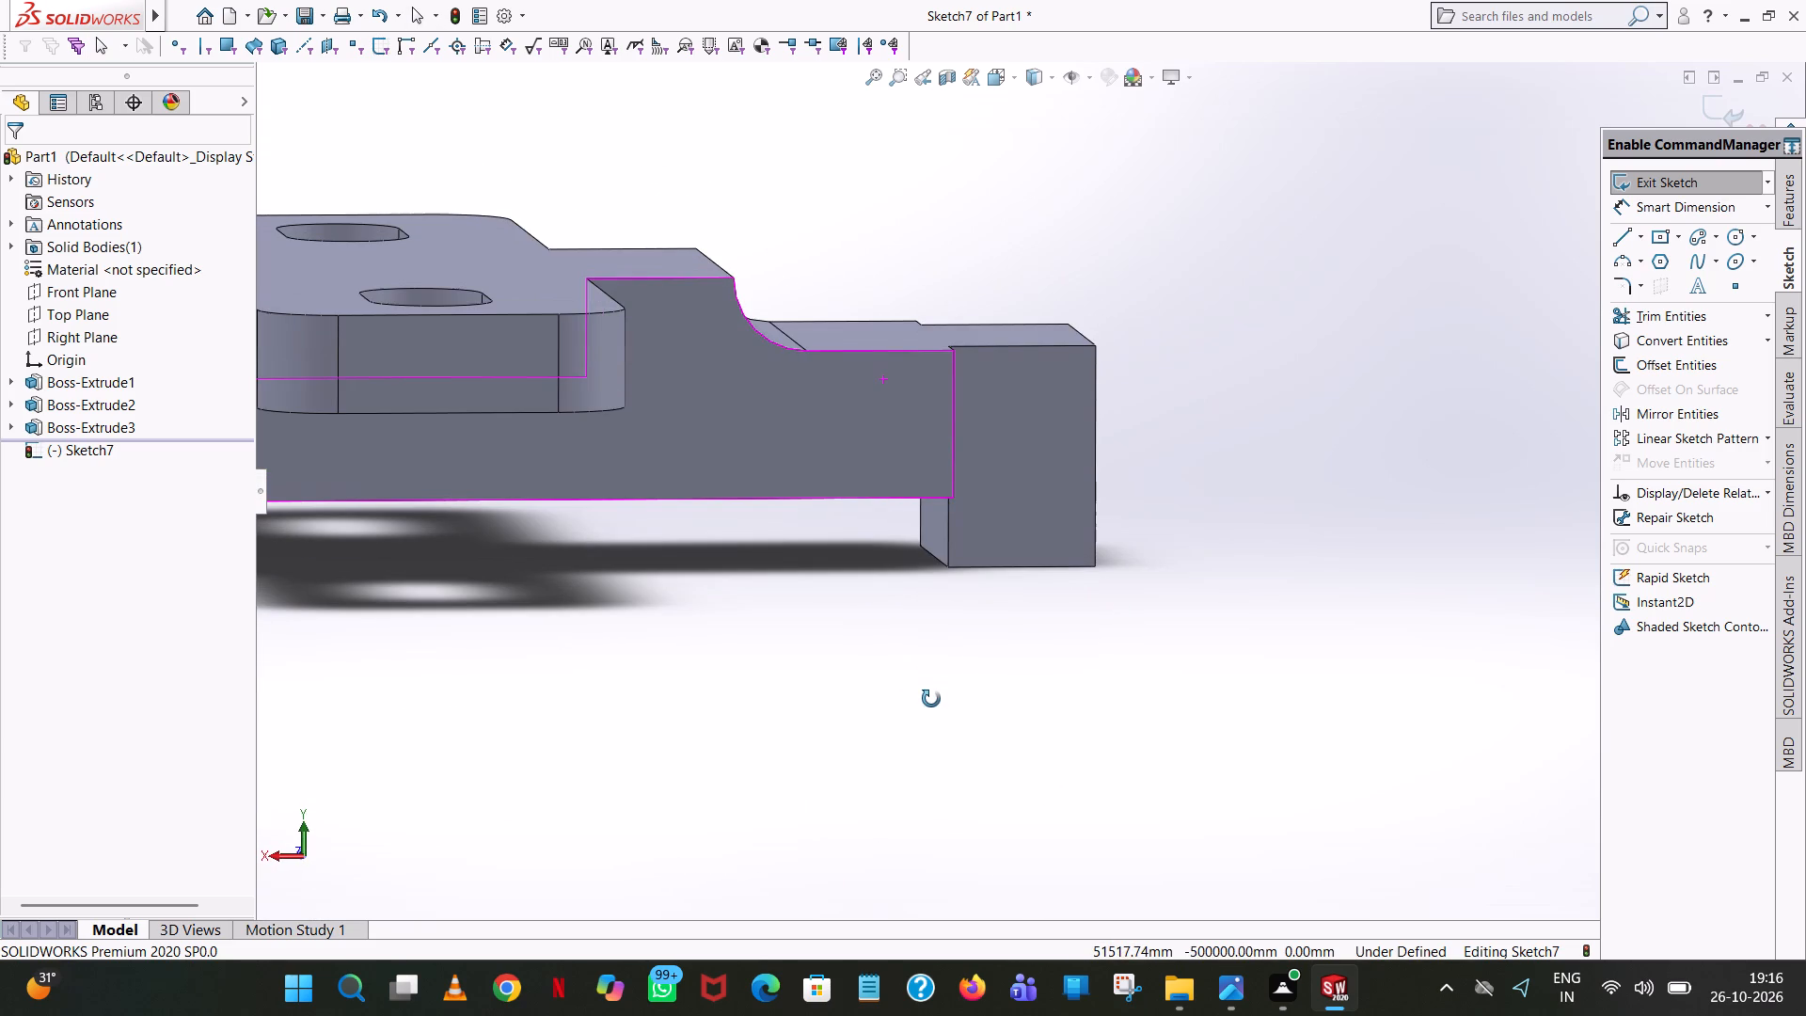
{"action": "middle_click_drag", "start_coordinate": [931, 699], "coordinate": [930, 698]}
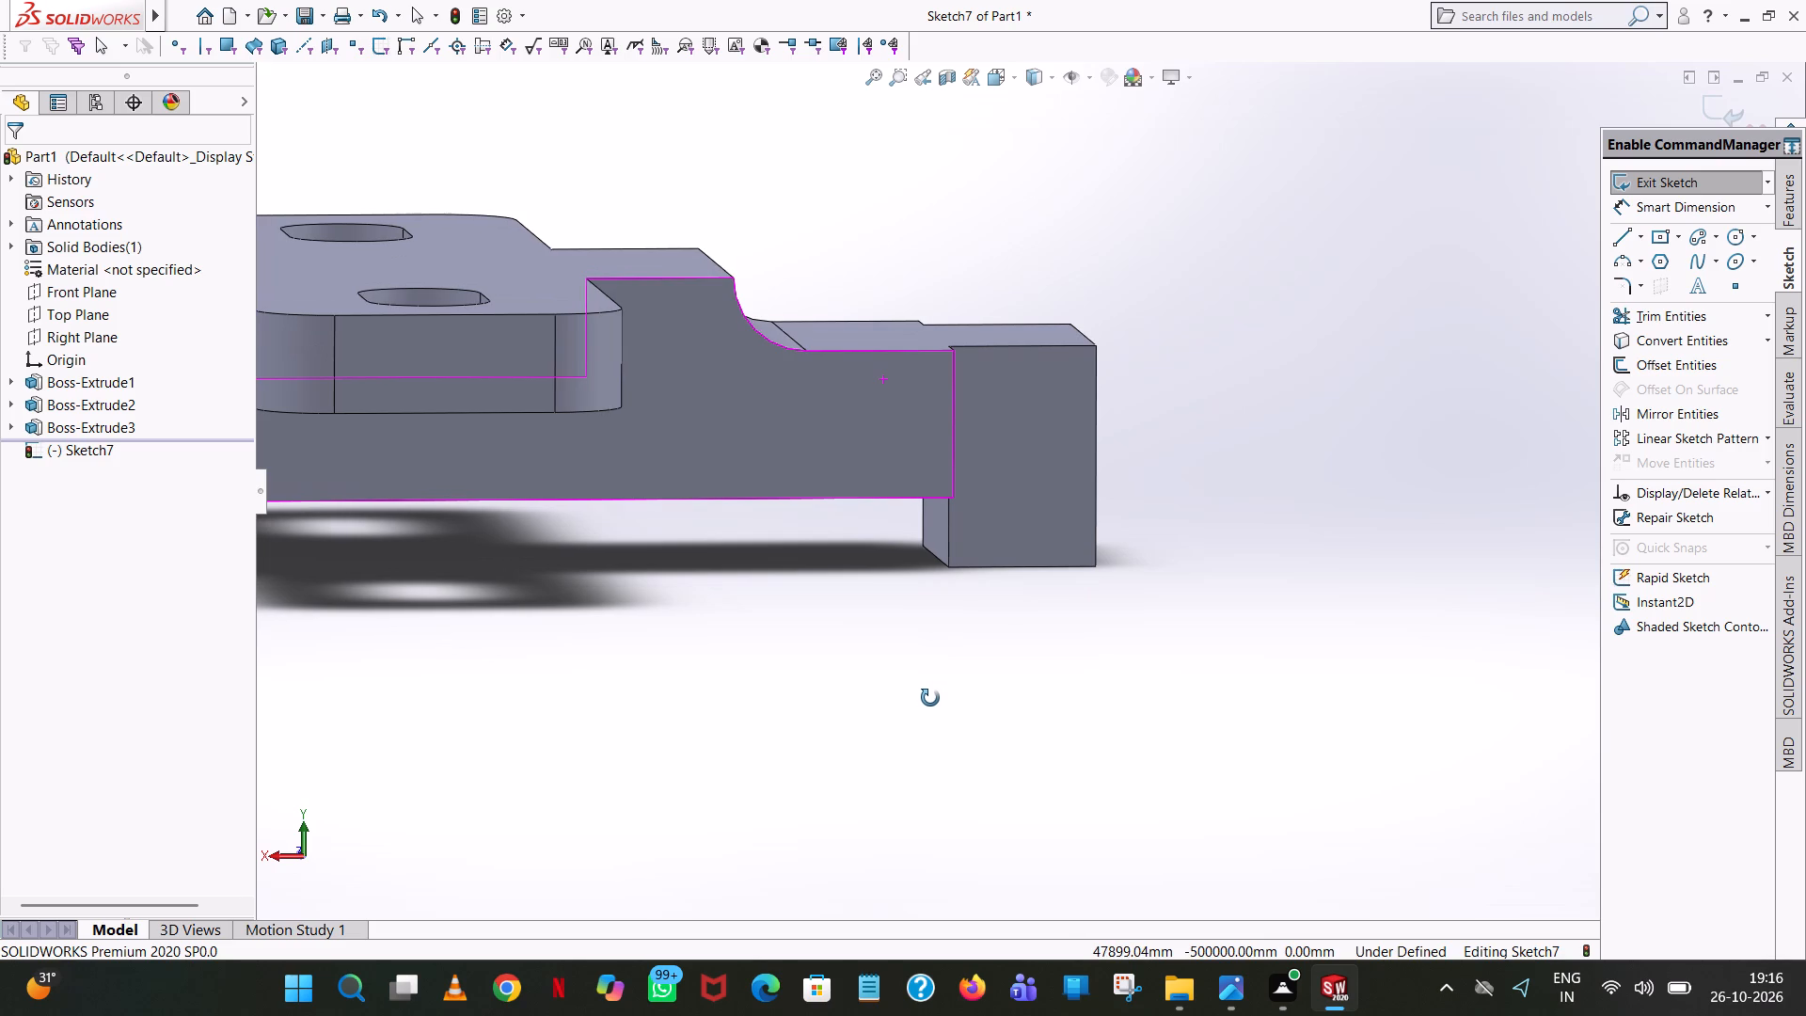
{"action": "middle_click_drag", "start_coordinate": [930, 698], "coordinate": [931, 676]}
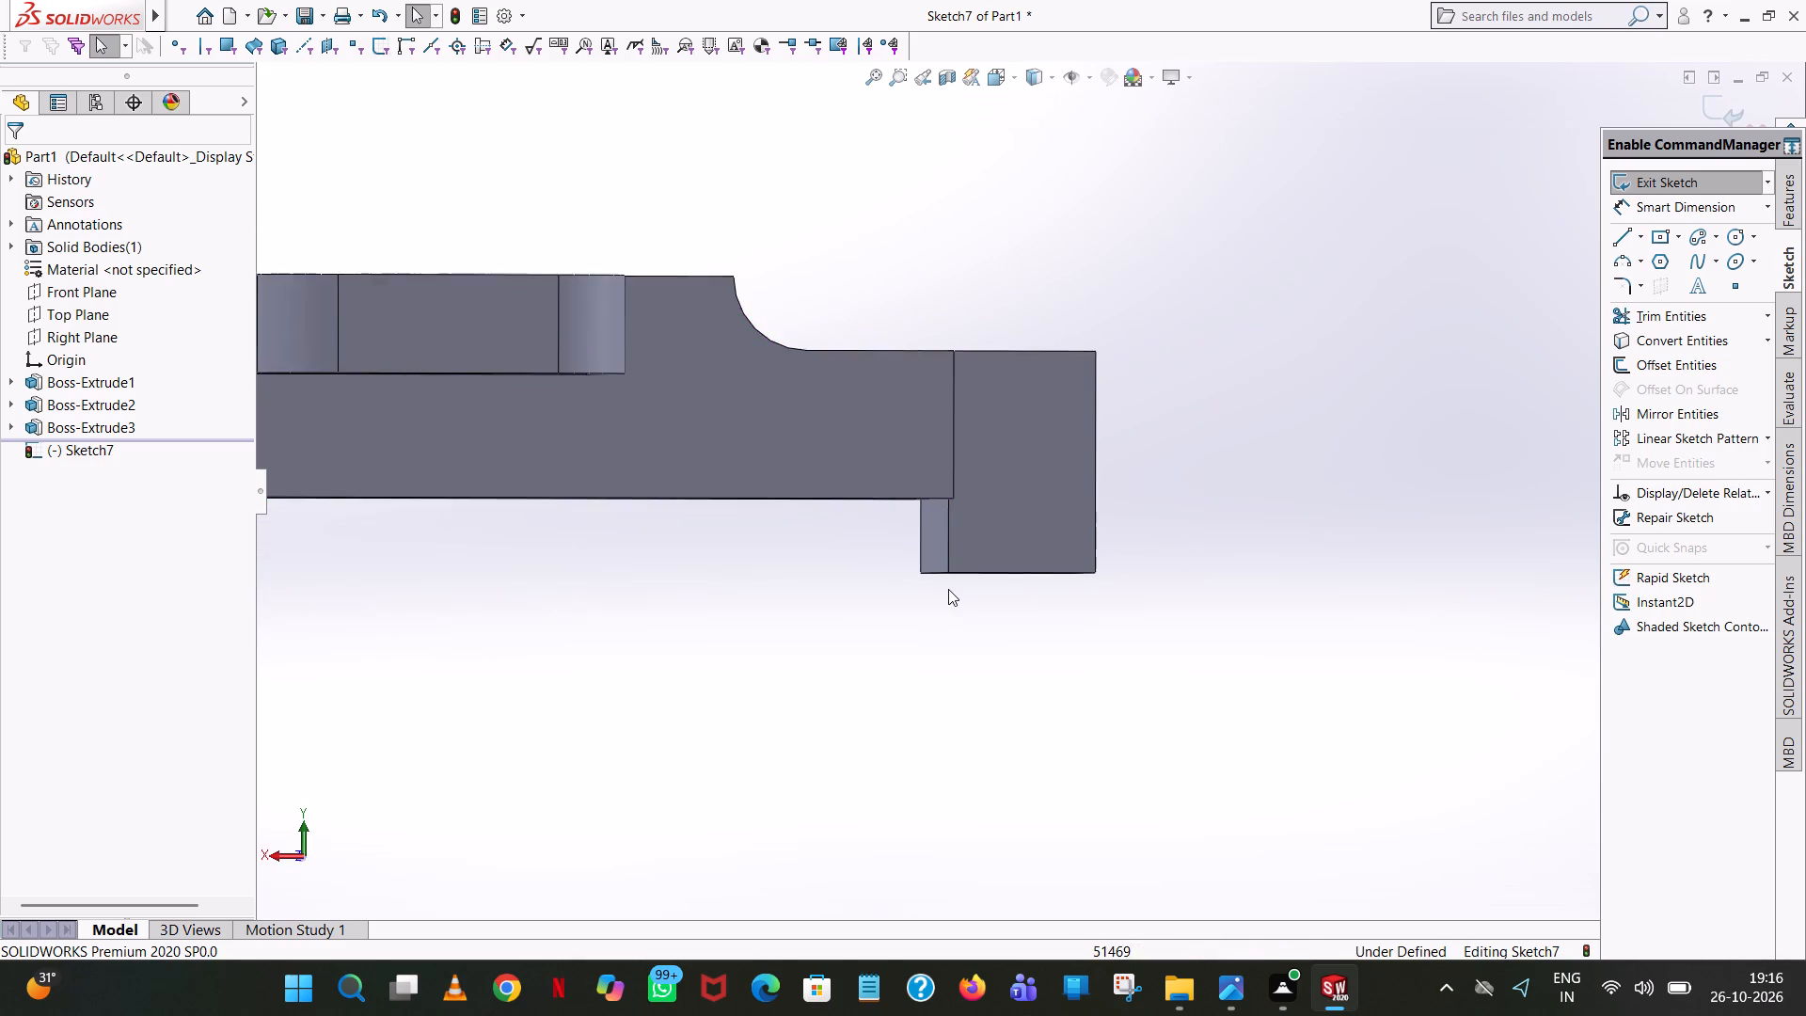
{"action": "scroll", "coordinate": [948, 589], "scroll_direction": "up", "scroll_amount": 1}
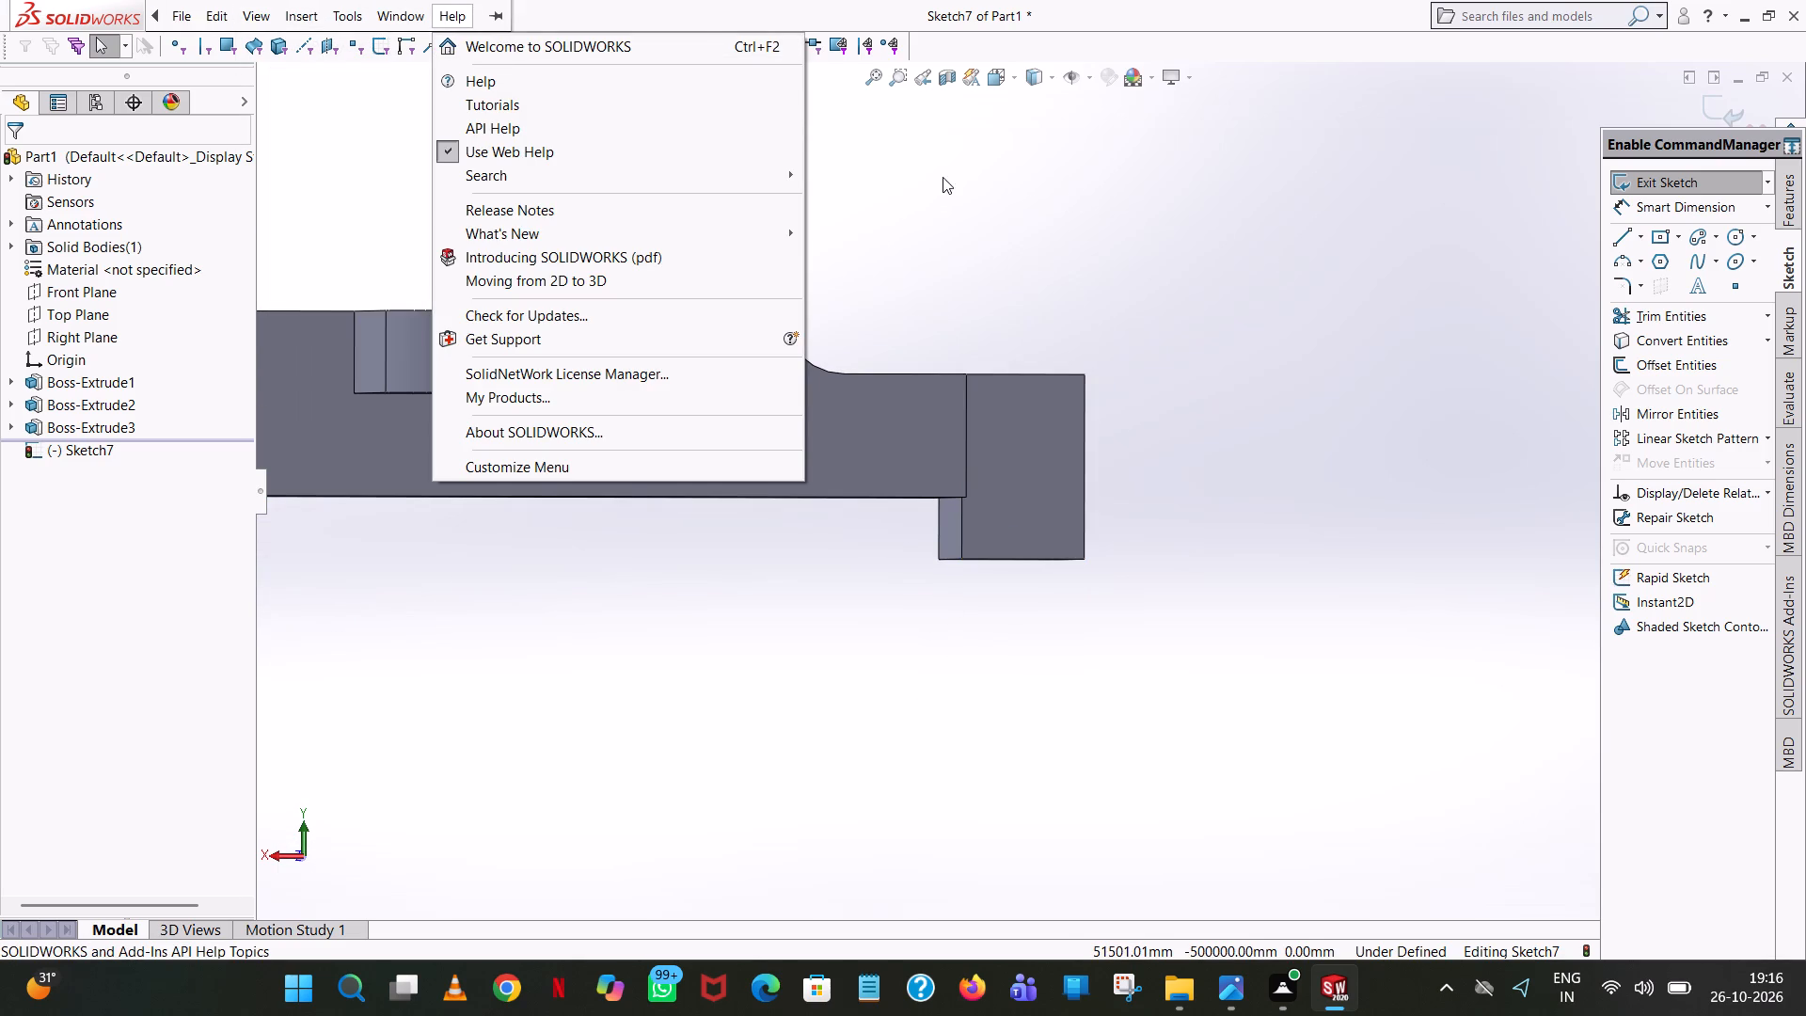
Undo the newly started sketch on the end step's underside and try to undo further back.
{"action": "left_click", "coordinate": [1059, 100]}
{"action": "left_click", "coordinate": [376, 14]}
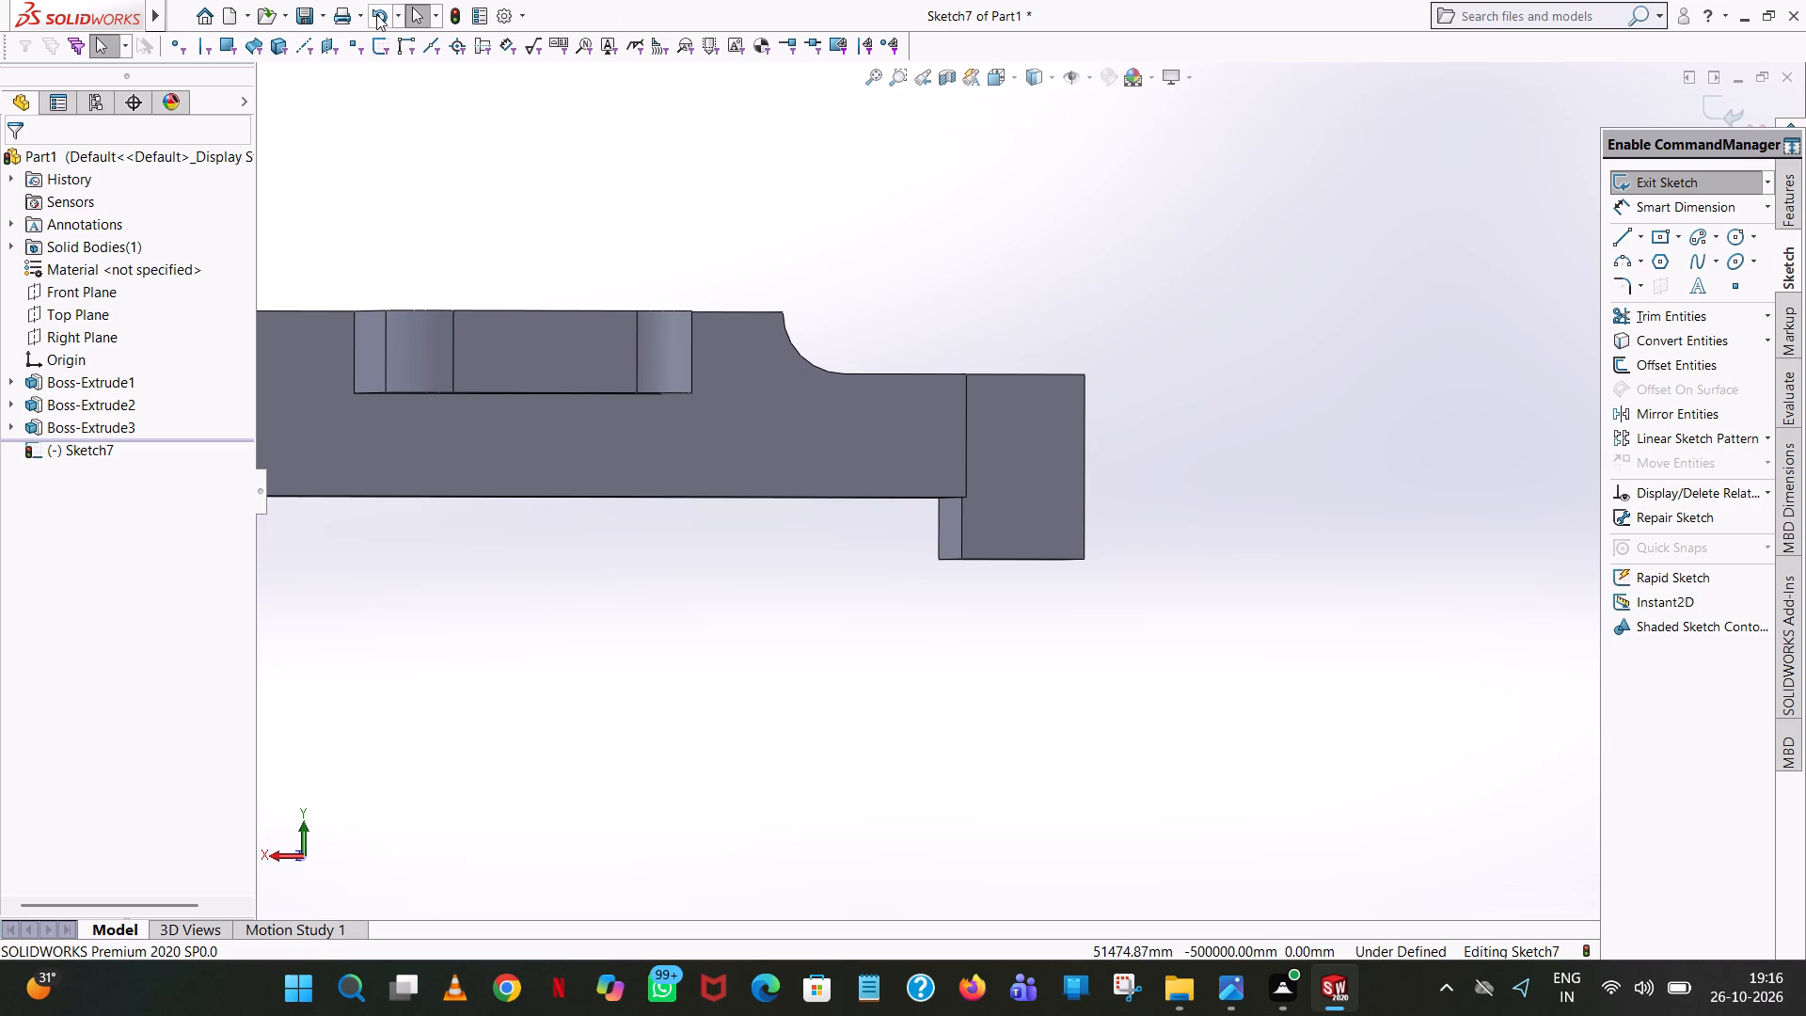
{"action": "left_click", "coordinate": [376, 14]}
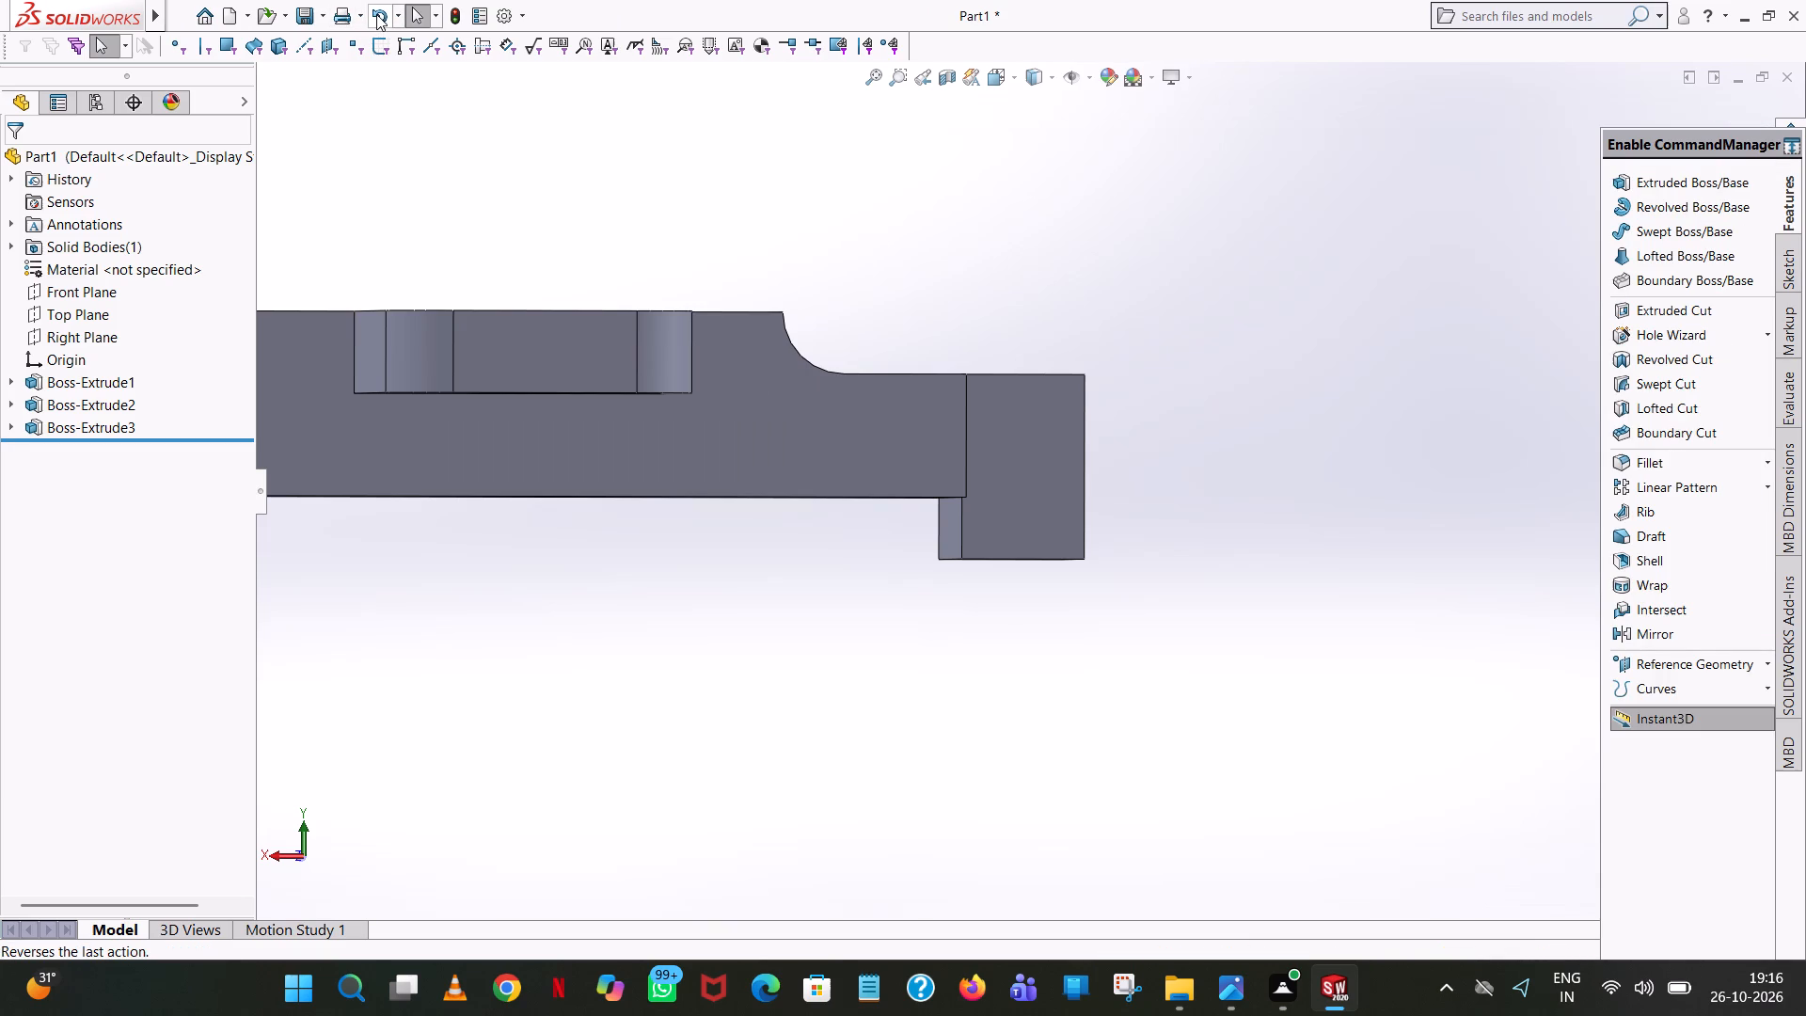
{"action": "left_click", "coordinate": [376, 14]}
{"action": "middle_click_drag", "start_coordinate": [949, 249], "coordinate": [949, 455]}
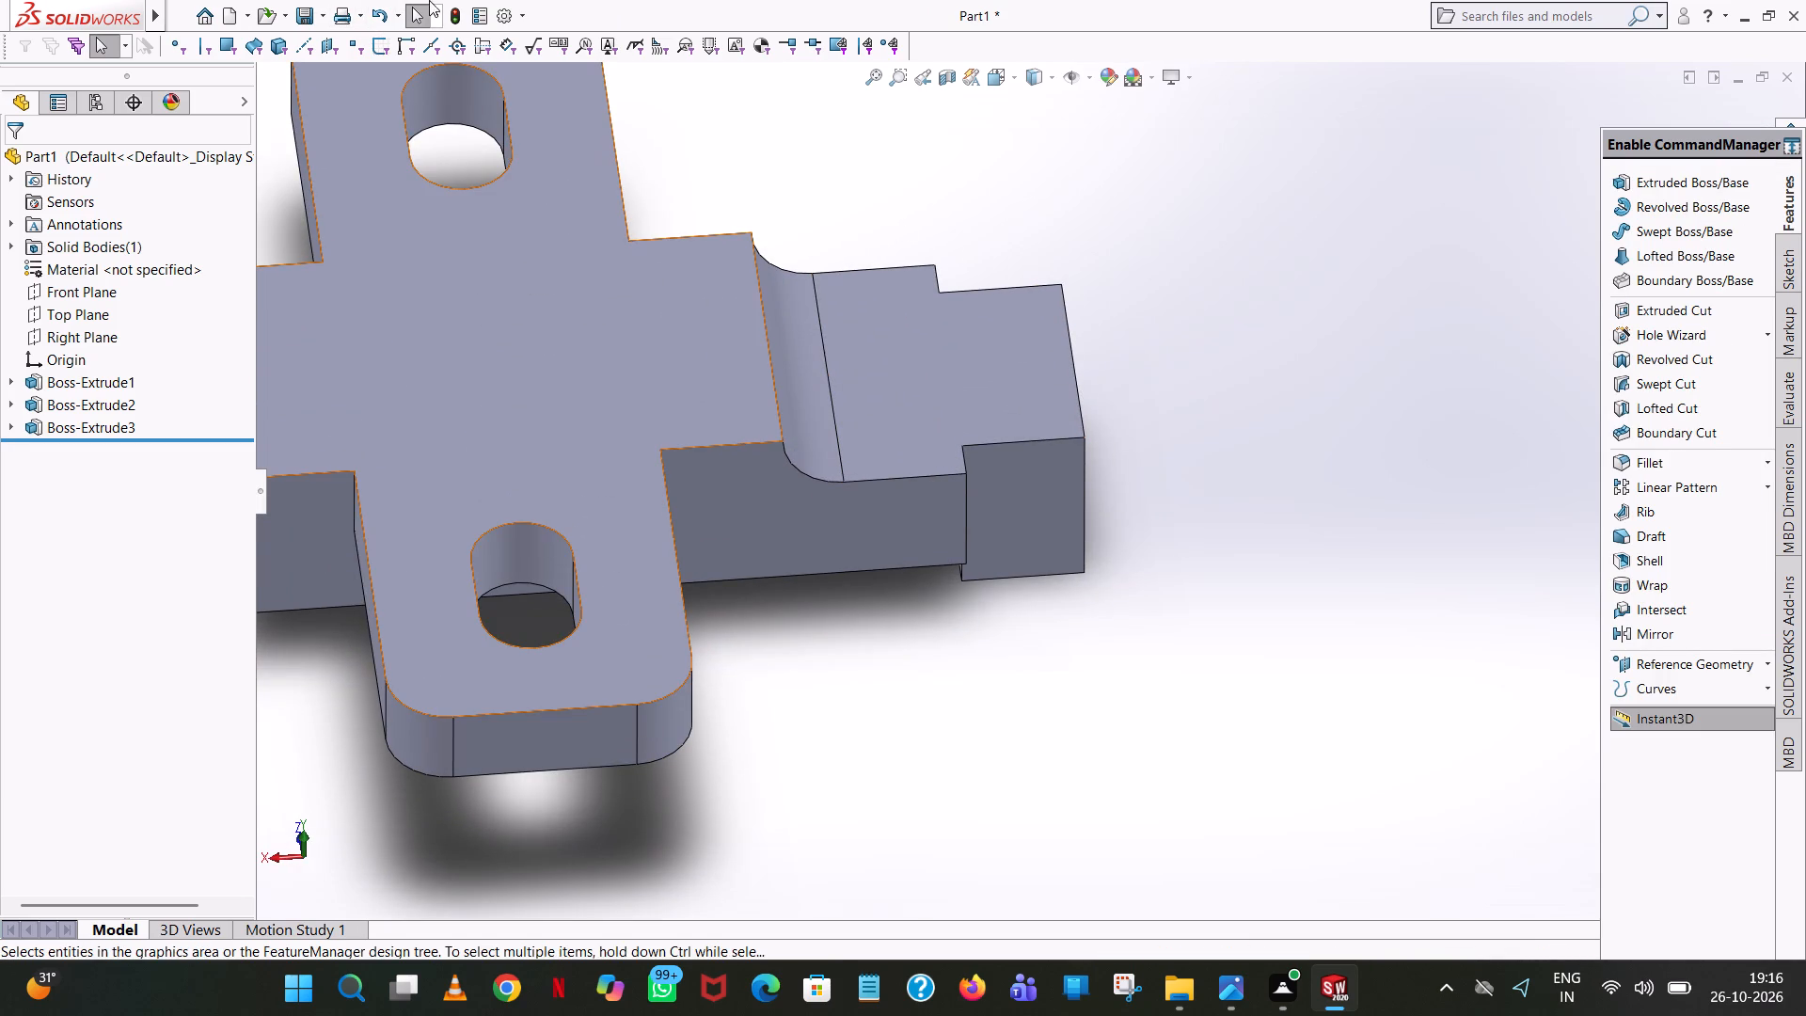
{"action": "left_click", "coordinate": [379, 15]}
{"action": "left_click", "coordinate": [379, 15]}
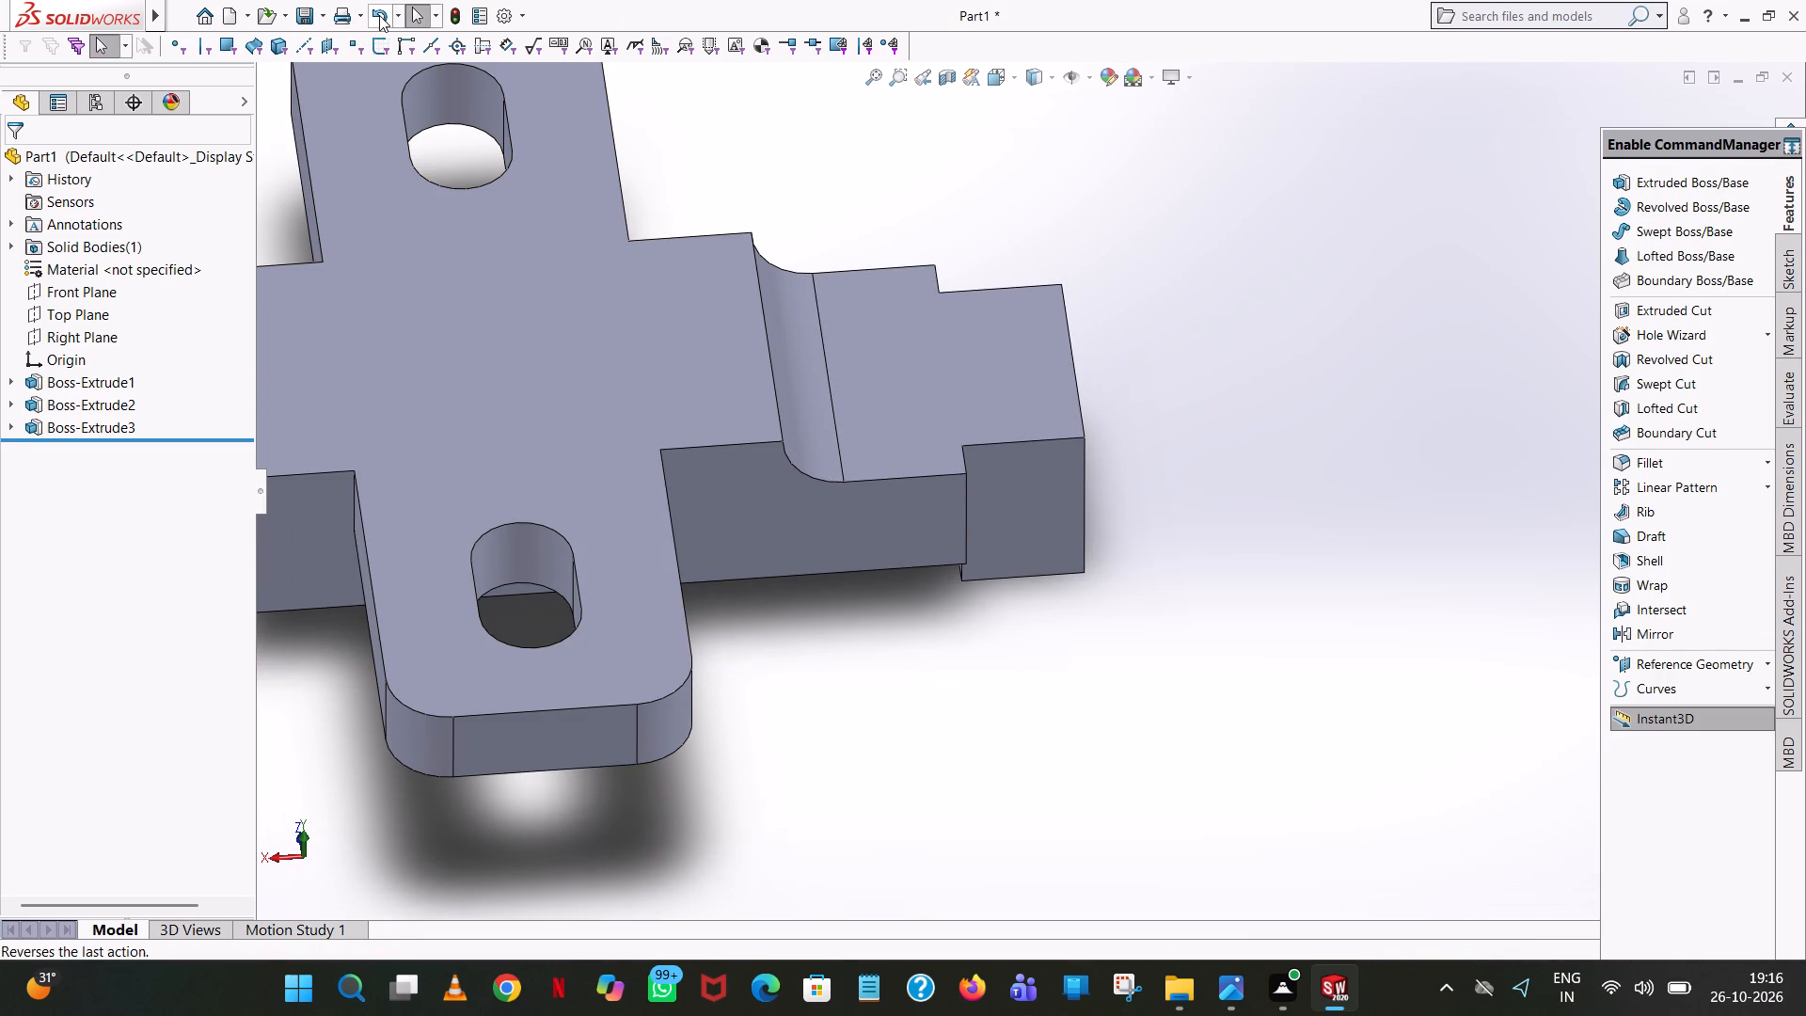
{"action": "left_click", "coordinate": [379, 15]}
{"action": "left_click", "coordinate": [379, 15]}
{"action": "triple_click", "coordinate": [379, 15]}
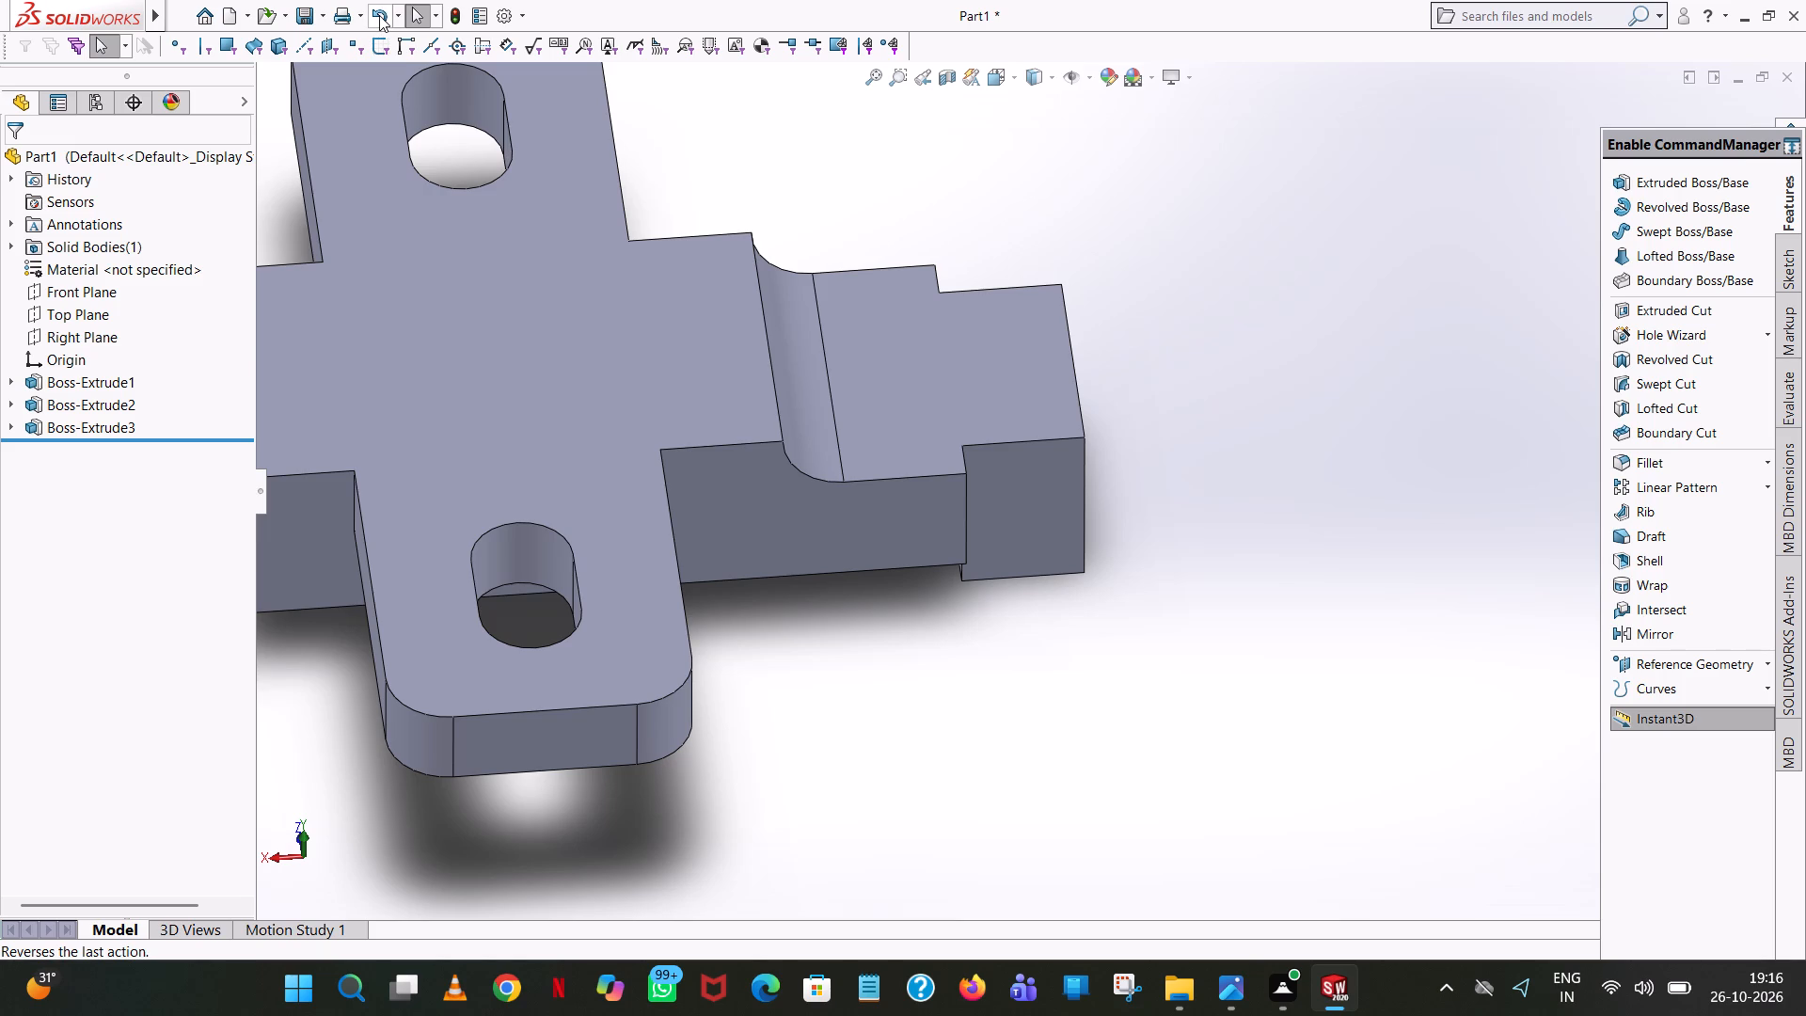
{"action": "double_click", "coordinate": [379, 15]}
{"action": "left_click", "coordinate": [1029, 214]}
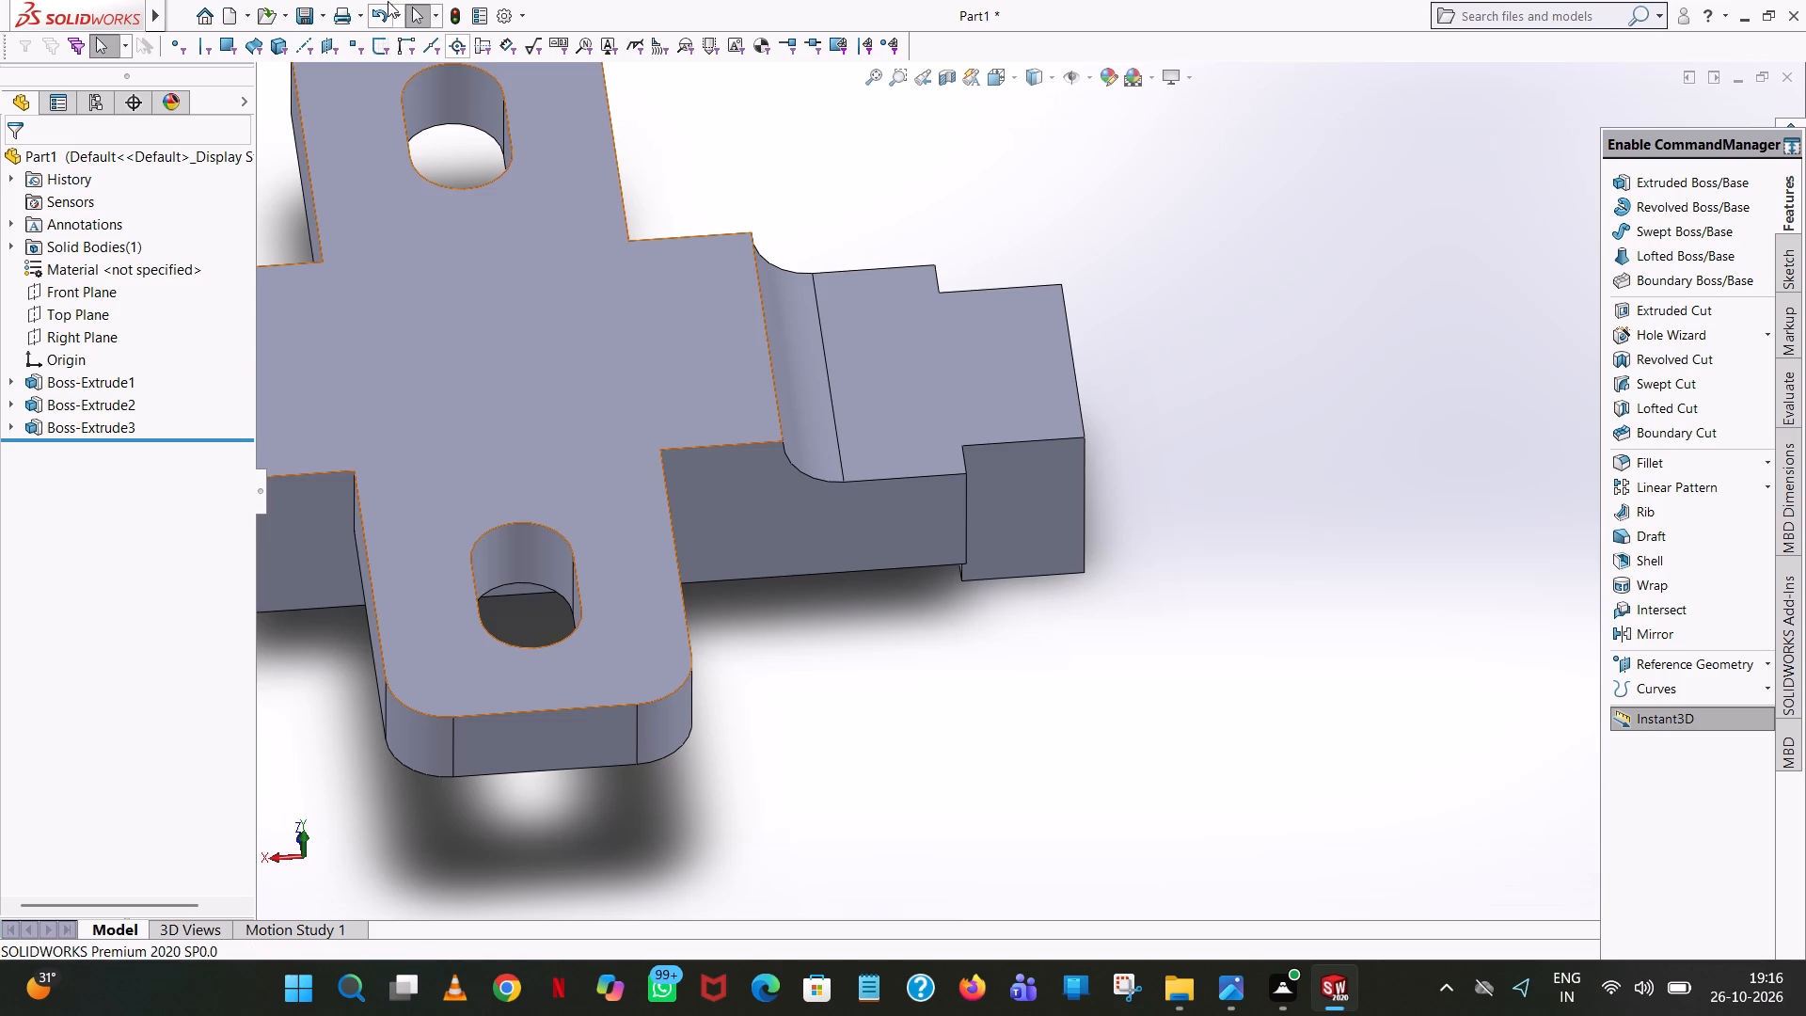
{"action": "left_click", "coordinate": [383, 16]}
Sketch a circle of about 6.45 mm radius on the end step's lowered upper face, near the middle of its width.
{"action": "middle_click_drag", "start_coordinate": [1177, 262], "coordinate": [1131, 230]}
{"action": "scroll", "coordinate": [1177, 262], "scroll_direction": "up", "scroll_amount": 2}
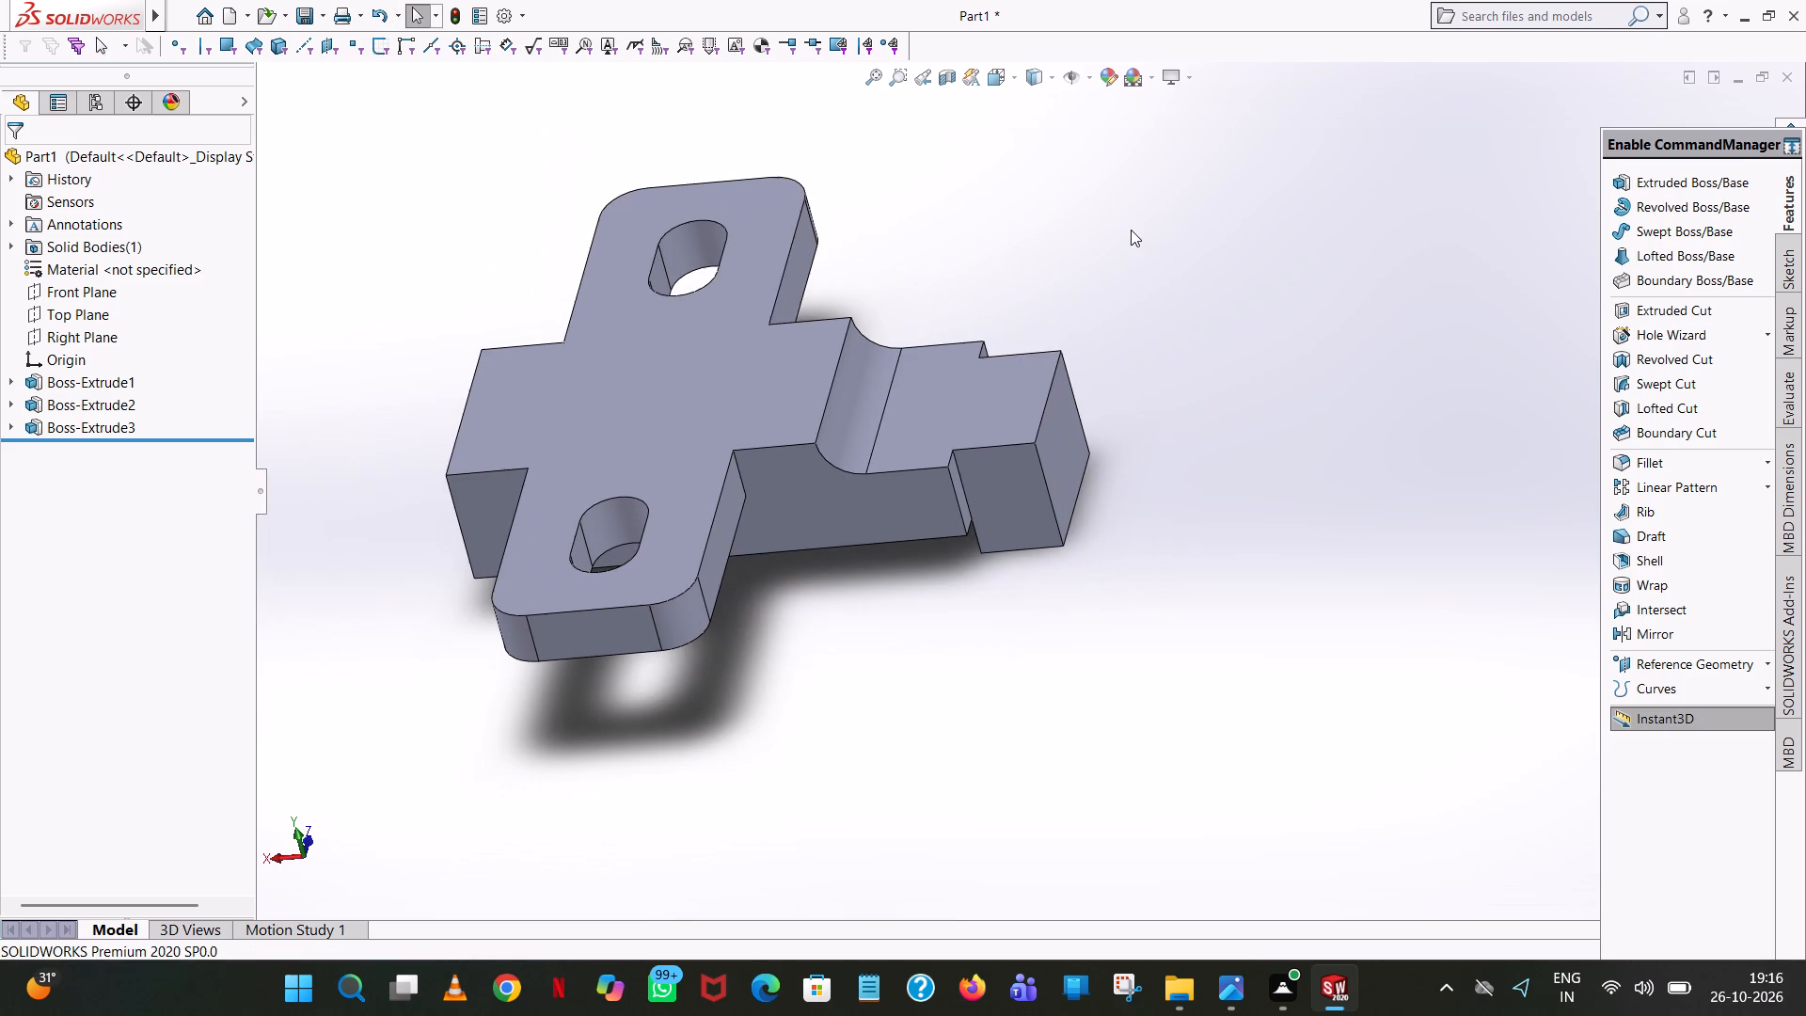
{"action": "left_click", "coordinate": [1705, 183]}
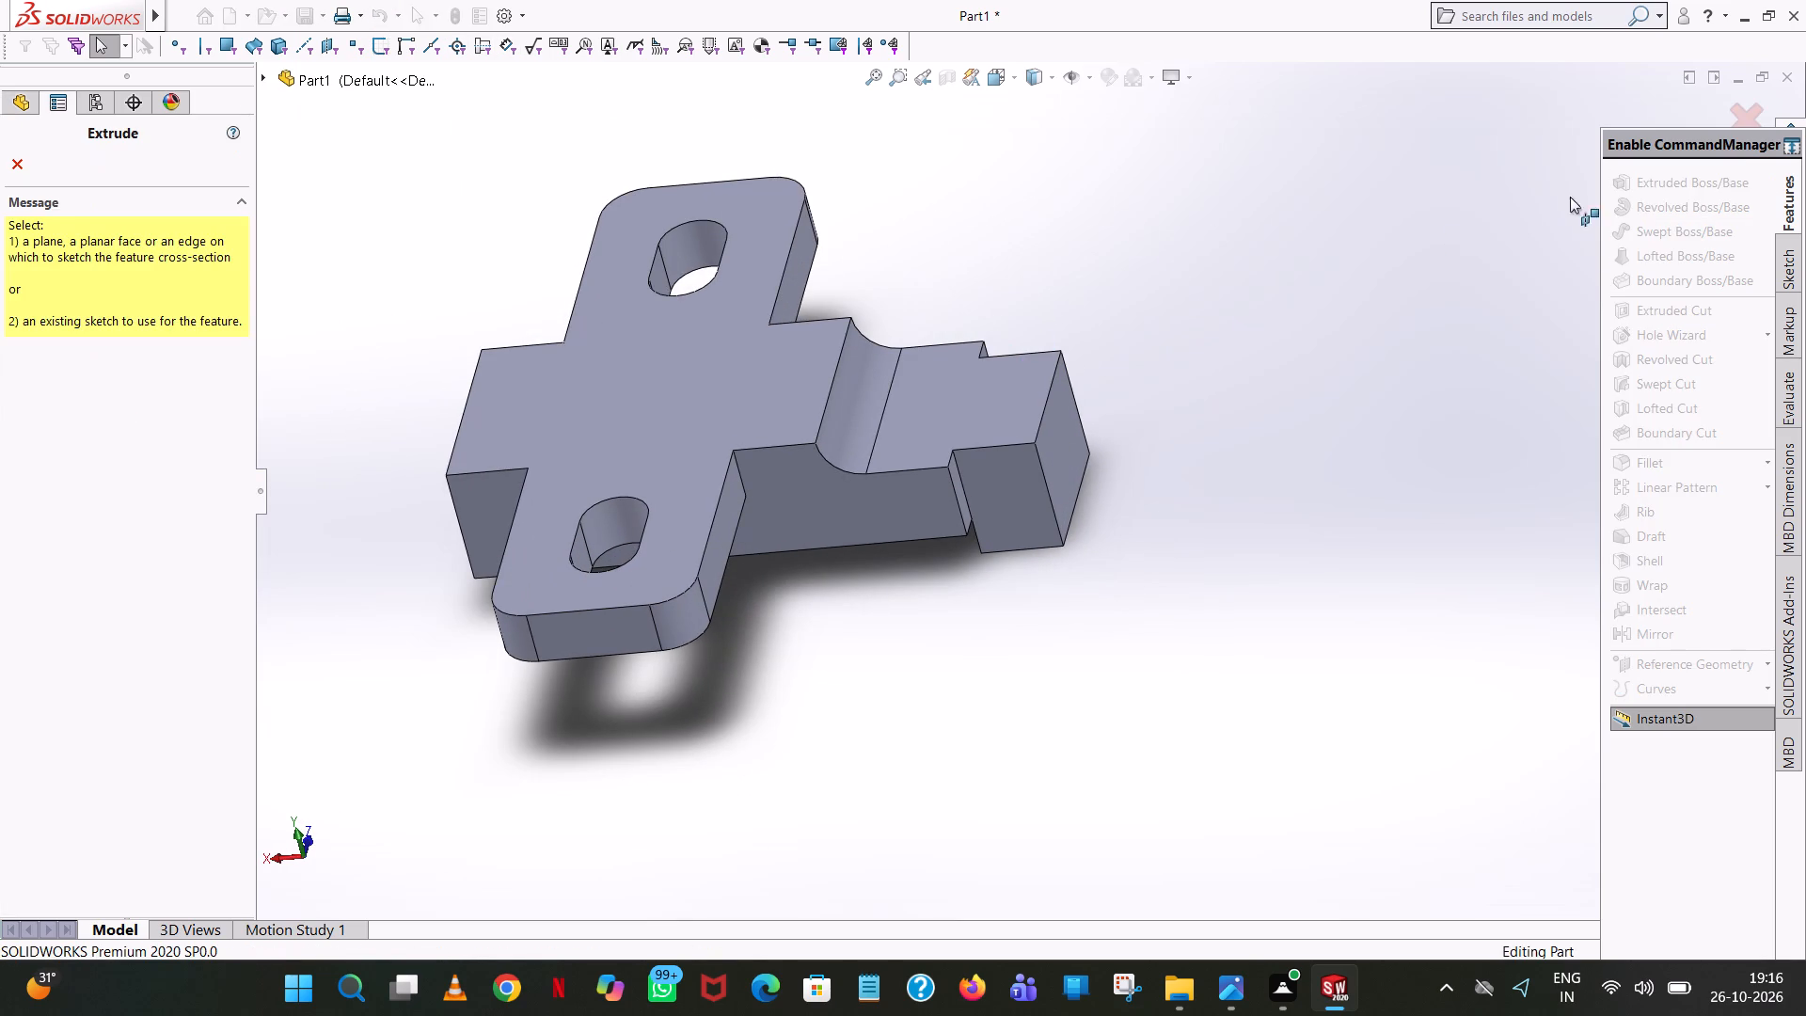
{"action": "left_click", "coordinate": [1013, 395]}
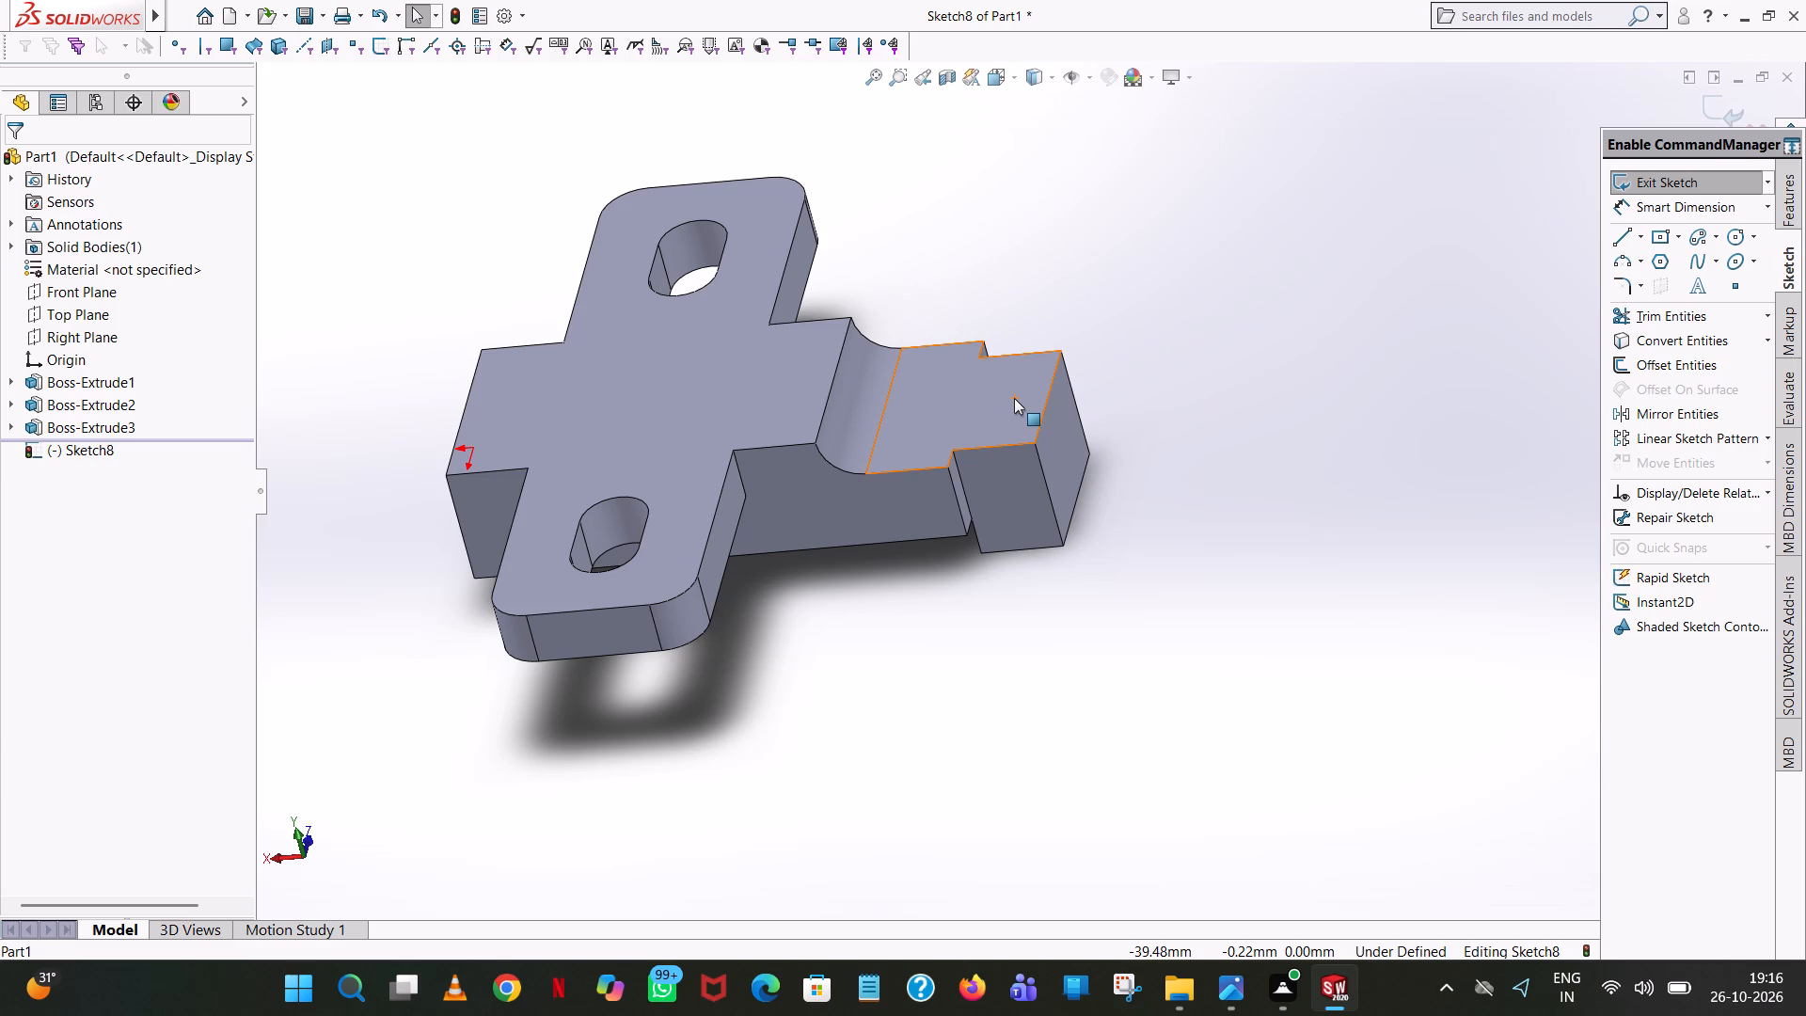
{"action": "middle_click_drag", "start_coordinate": [1115, 259], "coordinate": [1151, 396]}
{"action": "scroll", "coordinate": [1035, 423], "scroll_direction": "down", "scroll_amount": 3}
{"action": "left_click", "coordinate": [1742, 243]}
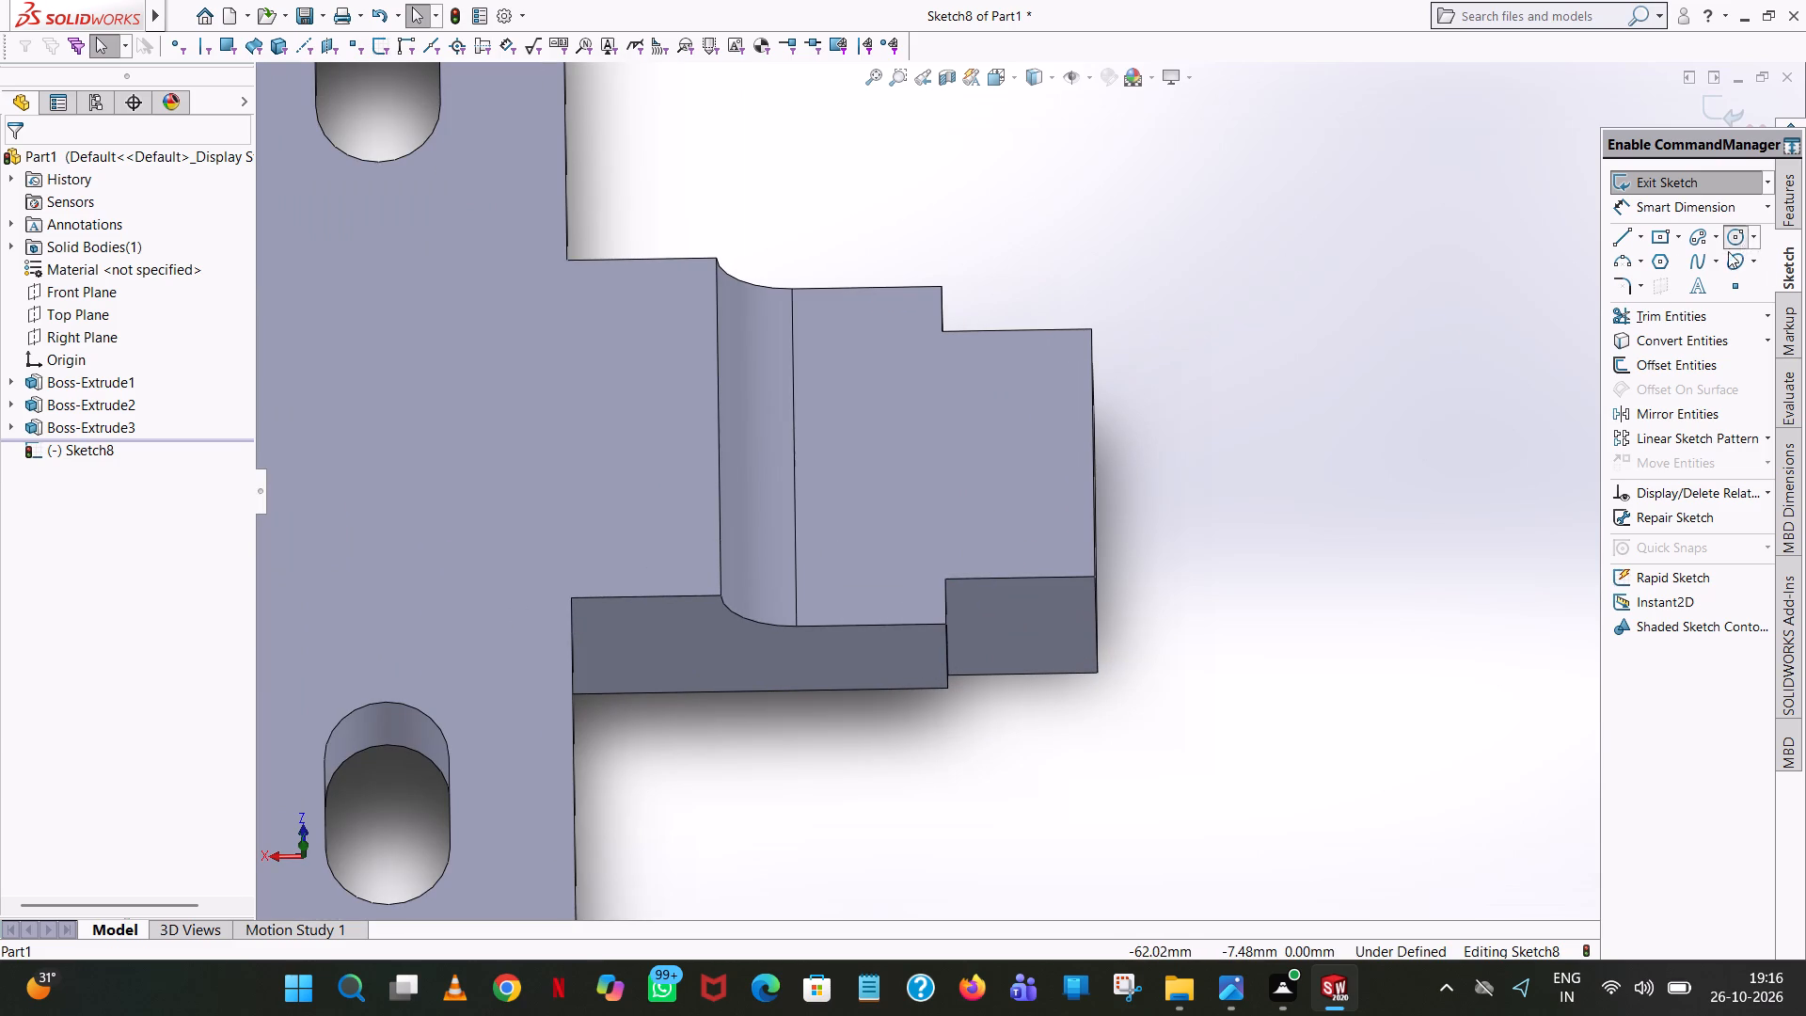
{"action": "left_click", "coordinate": [921, 463]}
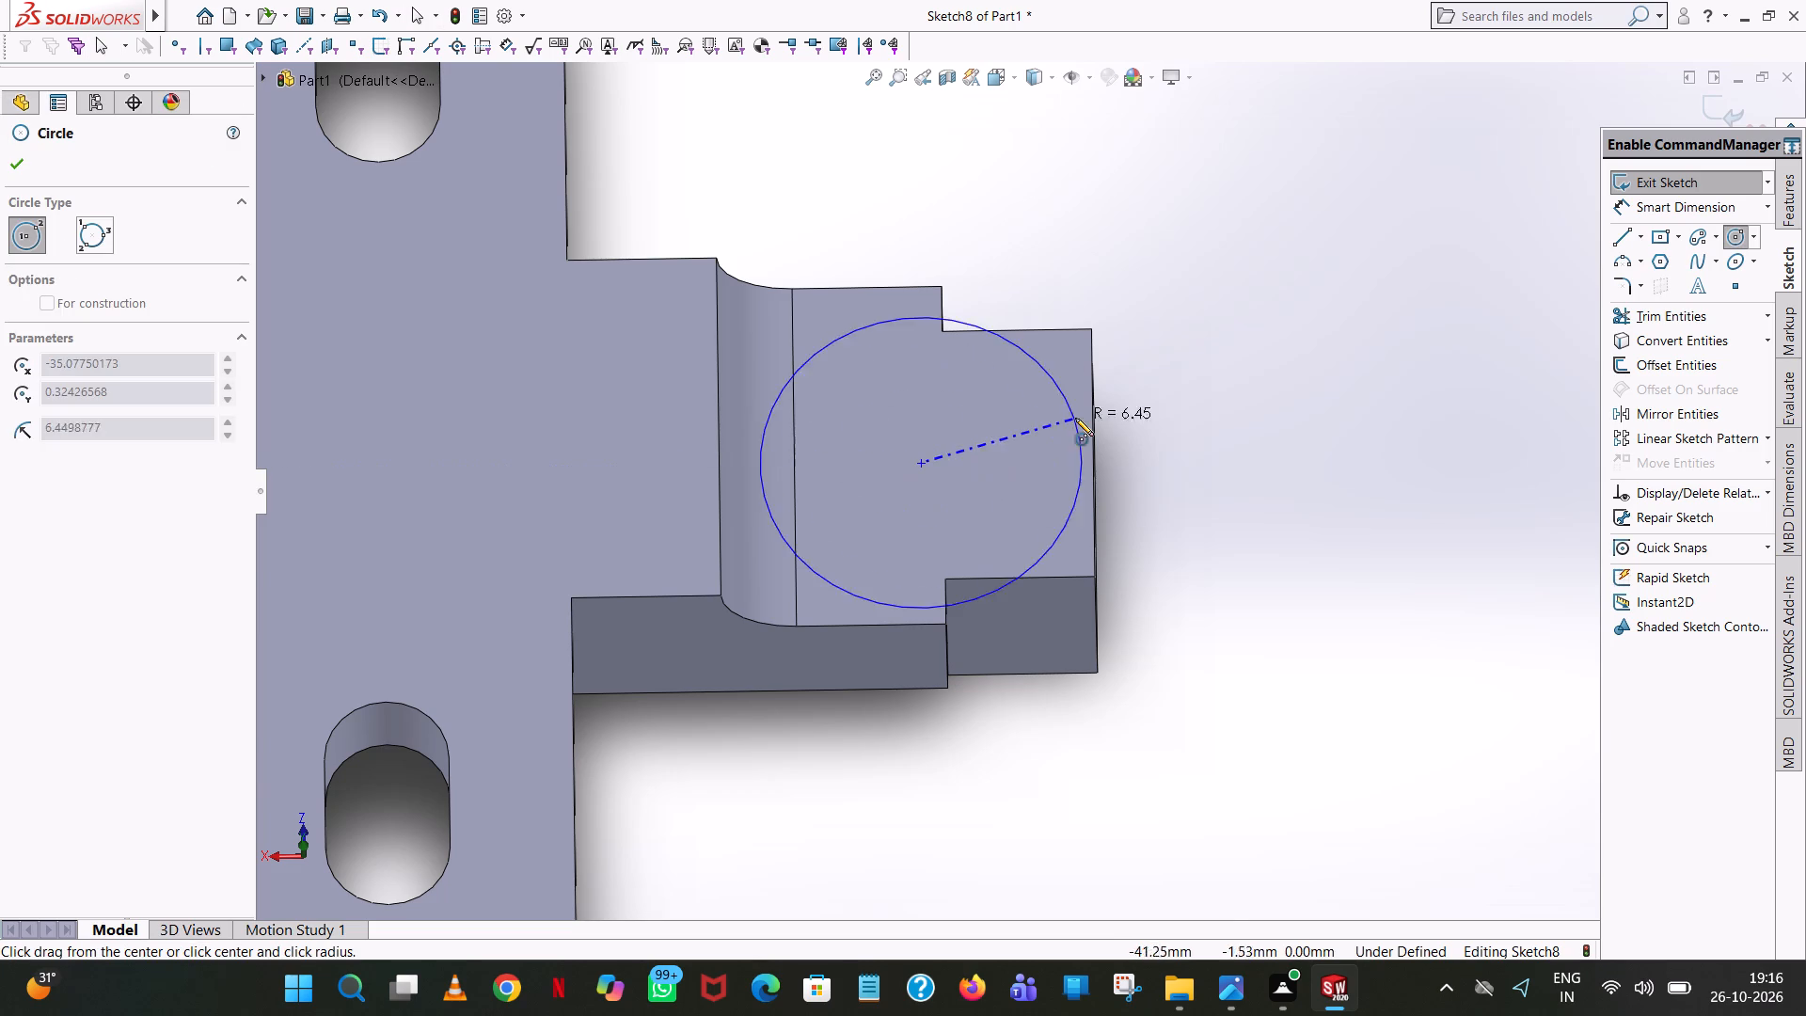
{"action": "left_click", "coordinate": [1075, 418]}
{"action": "right_click", "coordinate": [1075, 418]}
{"action": "left_click", "coordinate": [1185, 435]}
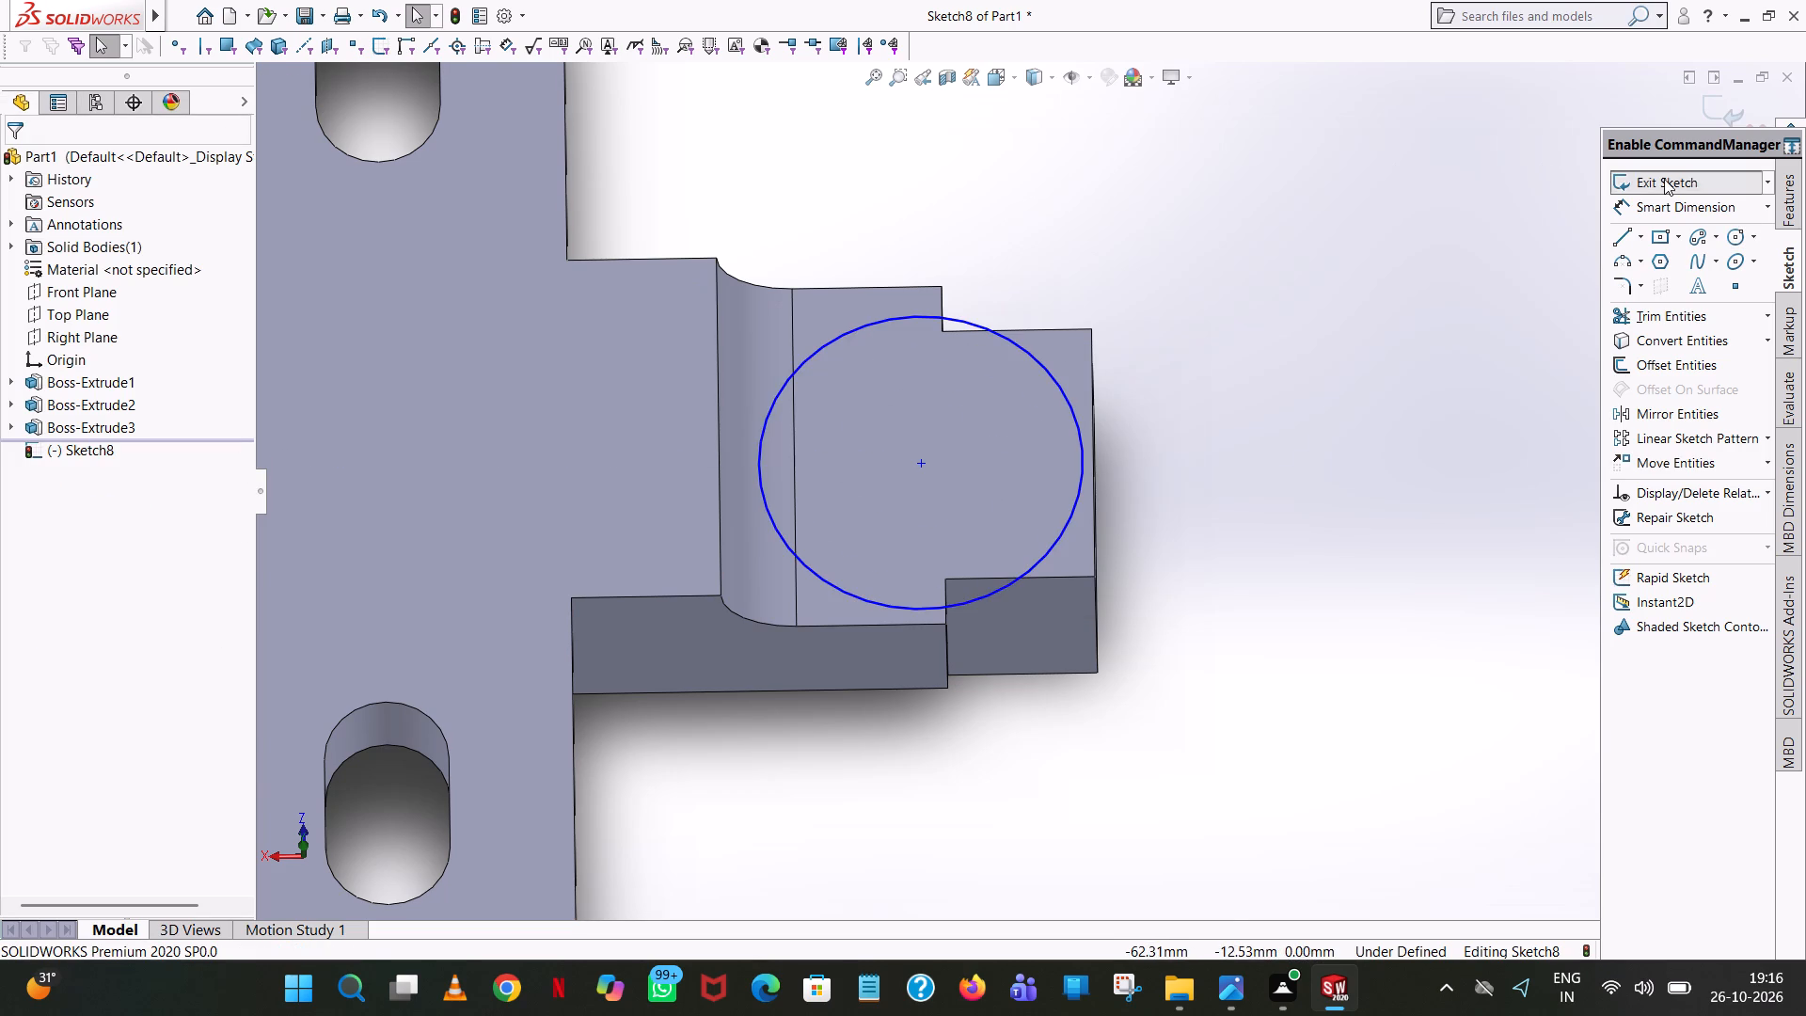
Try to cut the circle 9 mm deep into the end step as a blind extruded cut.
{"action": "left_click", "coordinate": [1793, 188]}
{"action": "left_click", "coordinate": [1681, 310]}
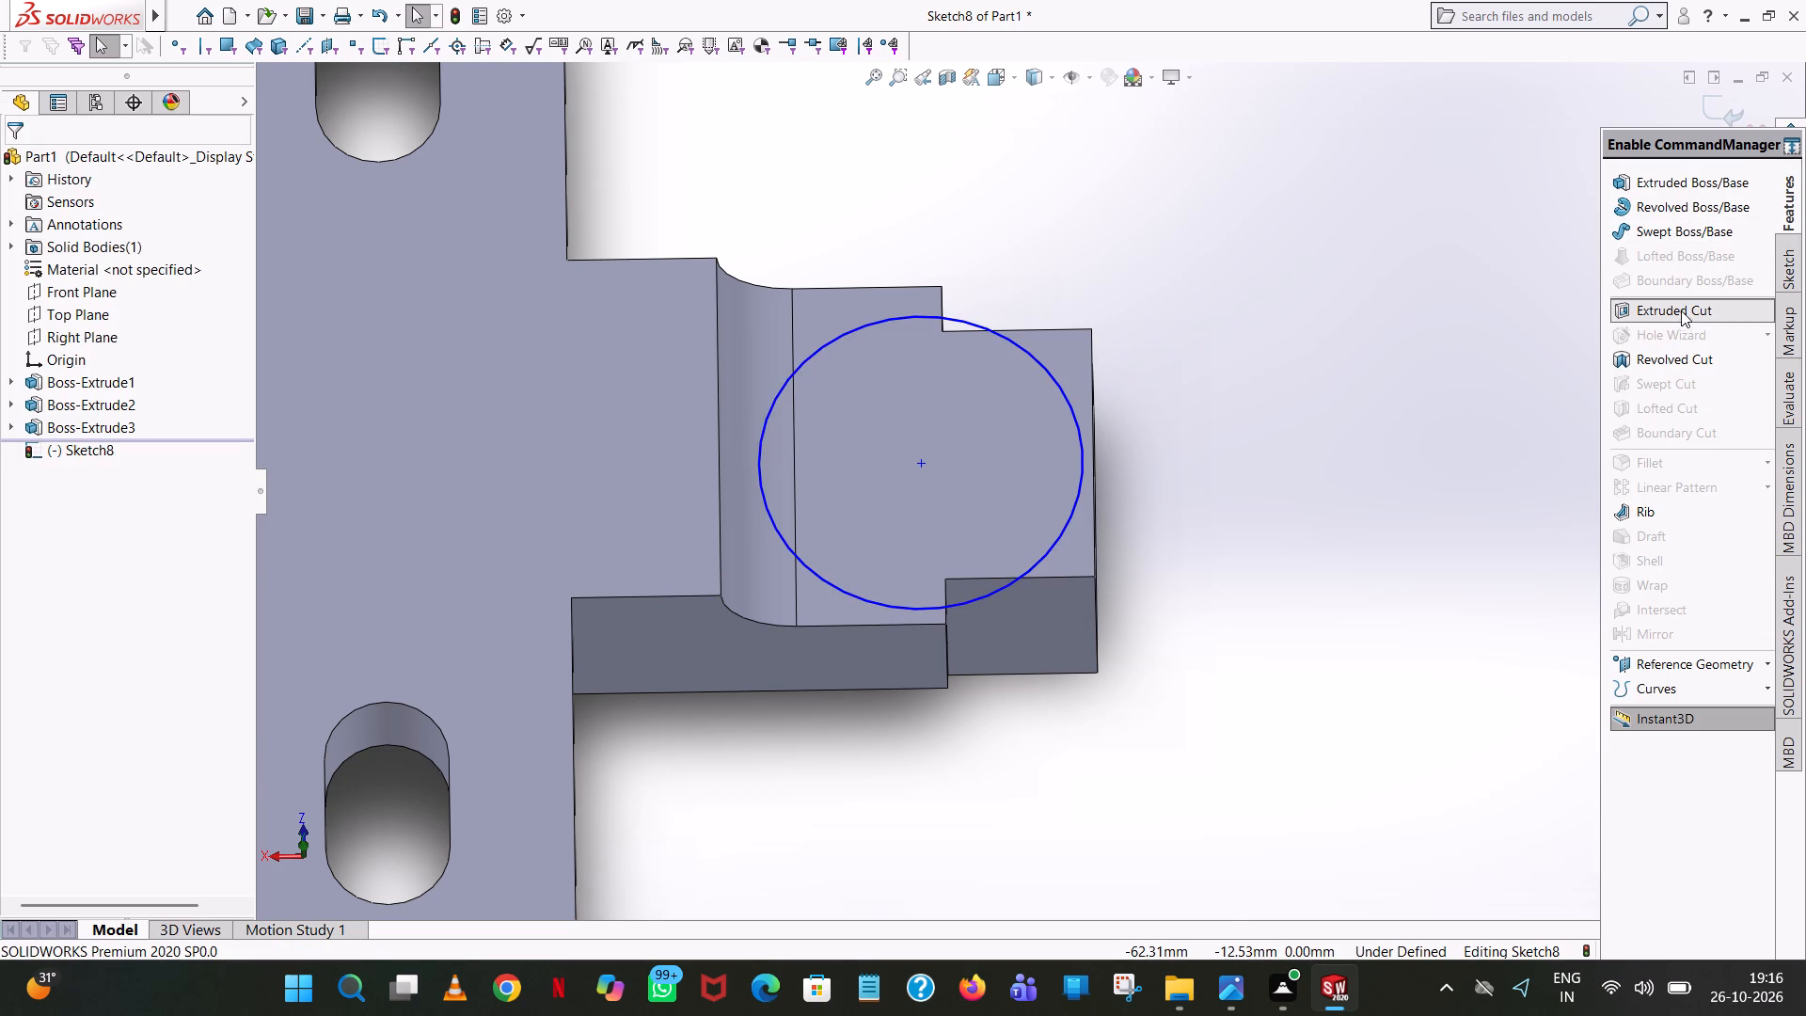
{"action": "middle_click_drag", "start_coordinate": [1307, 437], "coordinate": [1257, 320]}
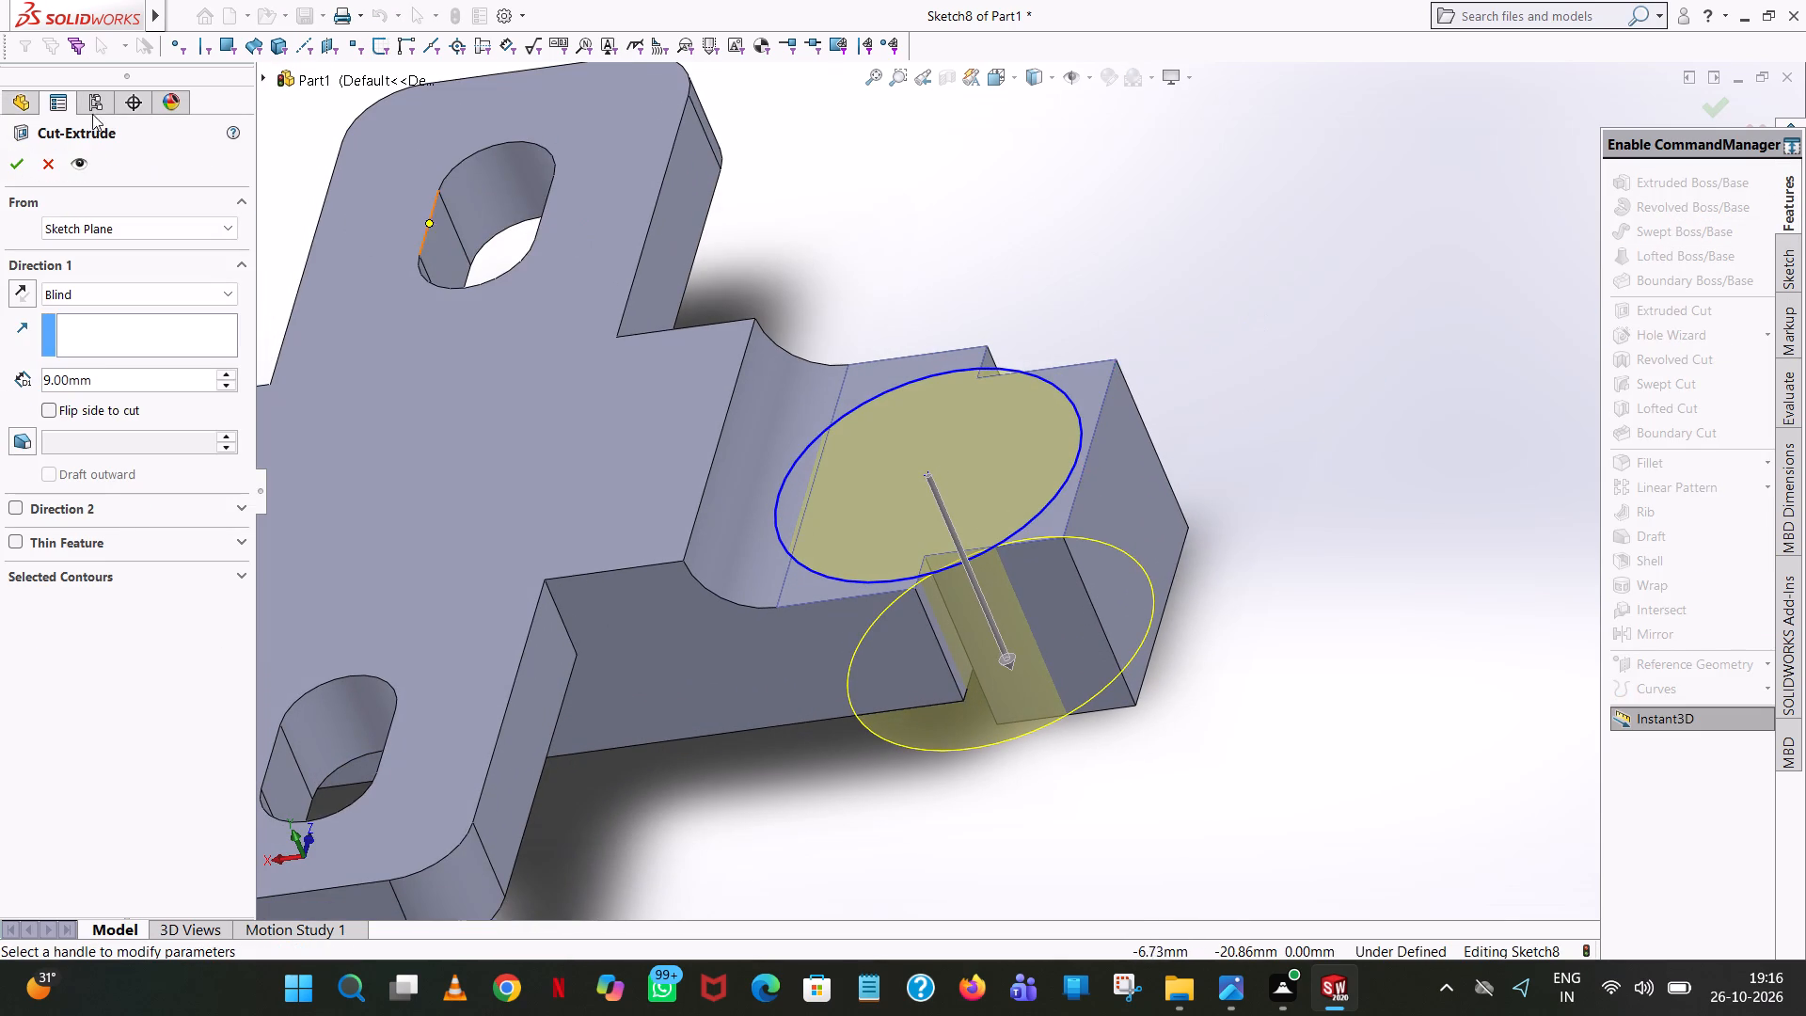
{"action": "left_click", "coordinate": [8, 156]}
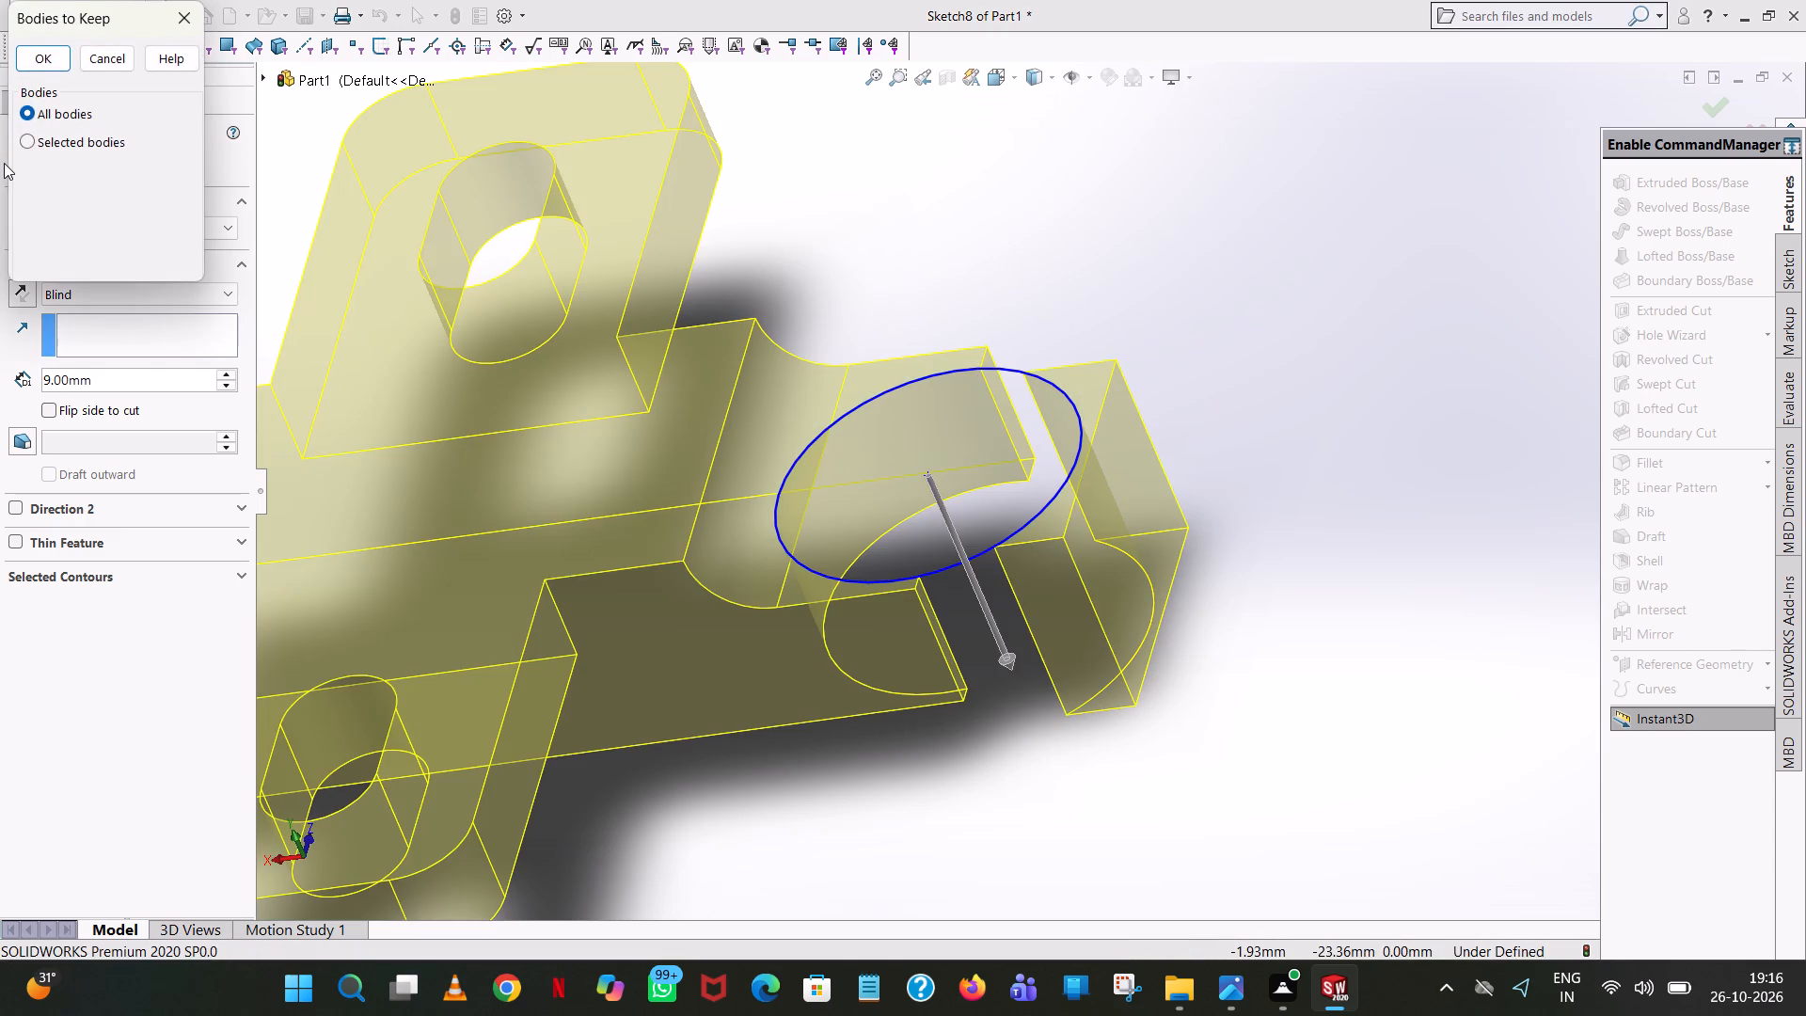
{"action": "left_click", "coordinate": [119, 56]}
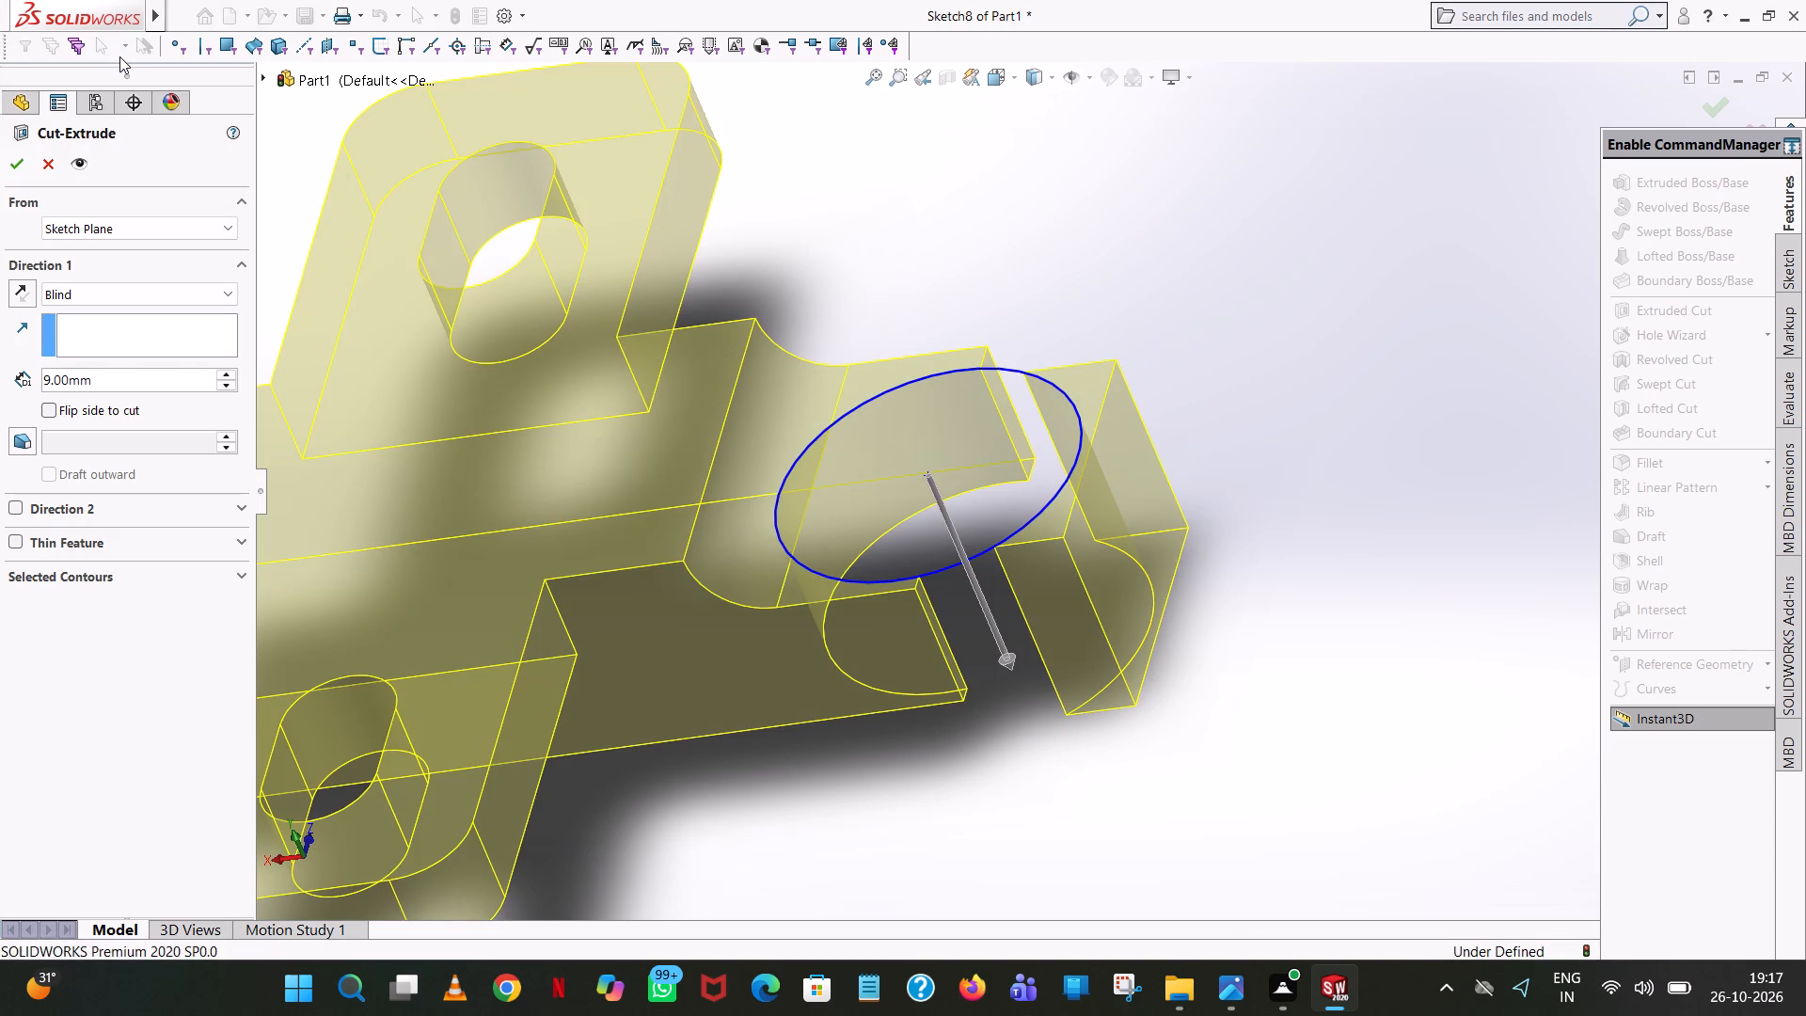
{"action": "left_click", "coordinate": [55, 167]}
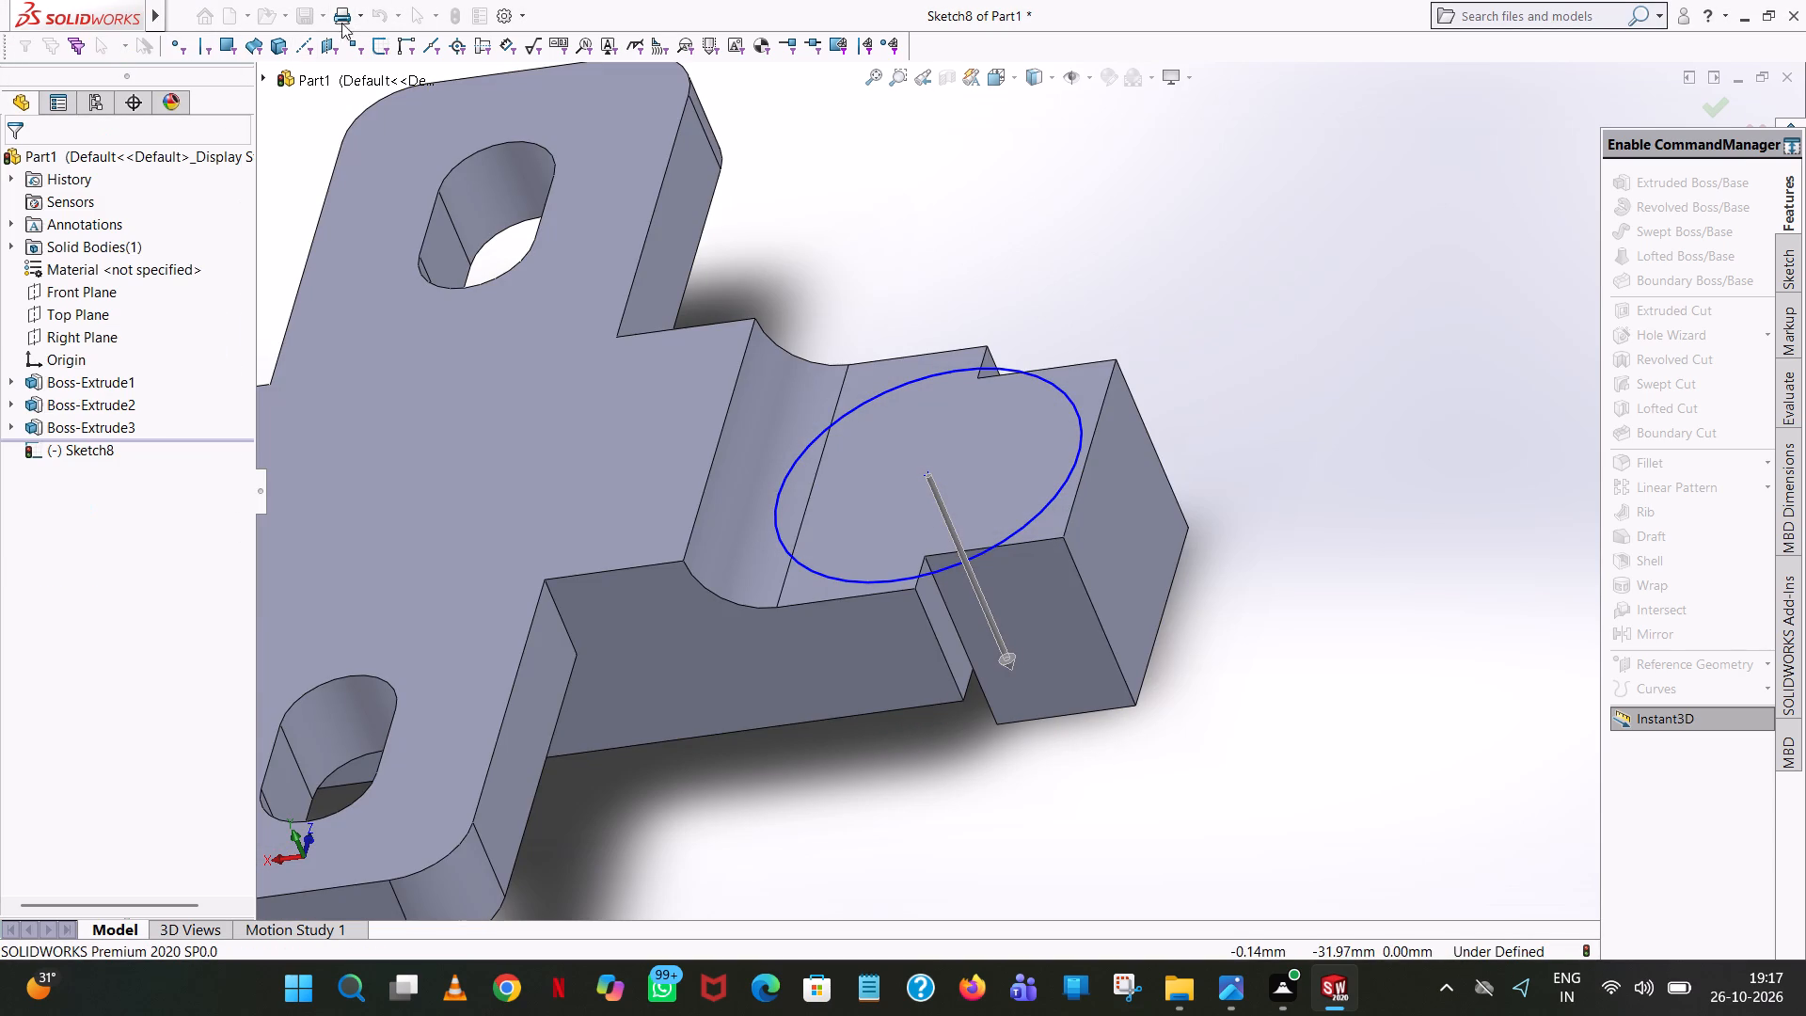
Trim away the whole circle from the sketch on the end step.
{"action": "left_click", "coordinate": [1782, 262]}
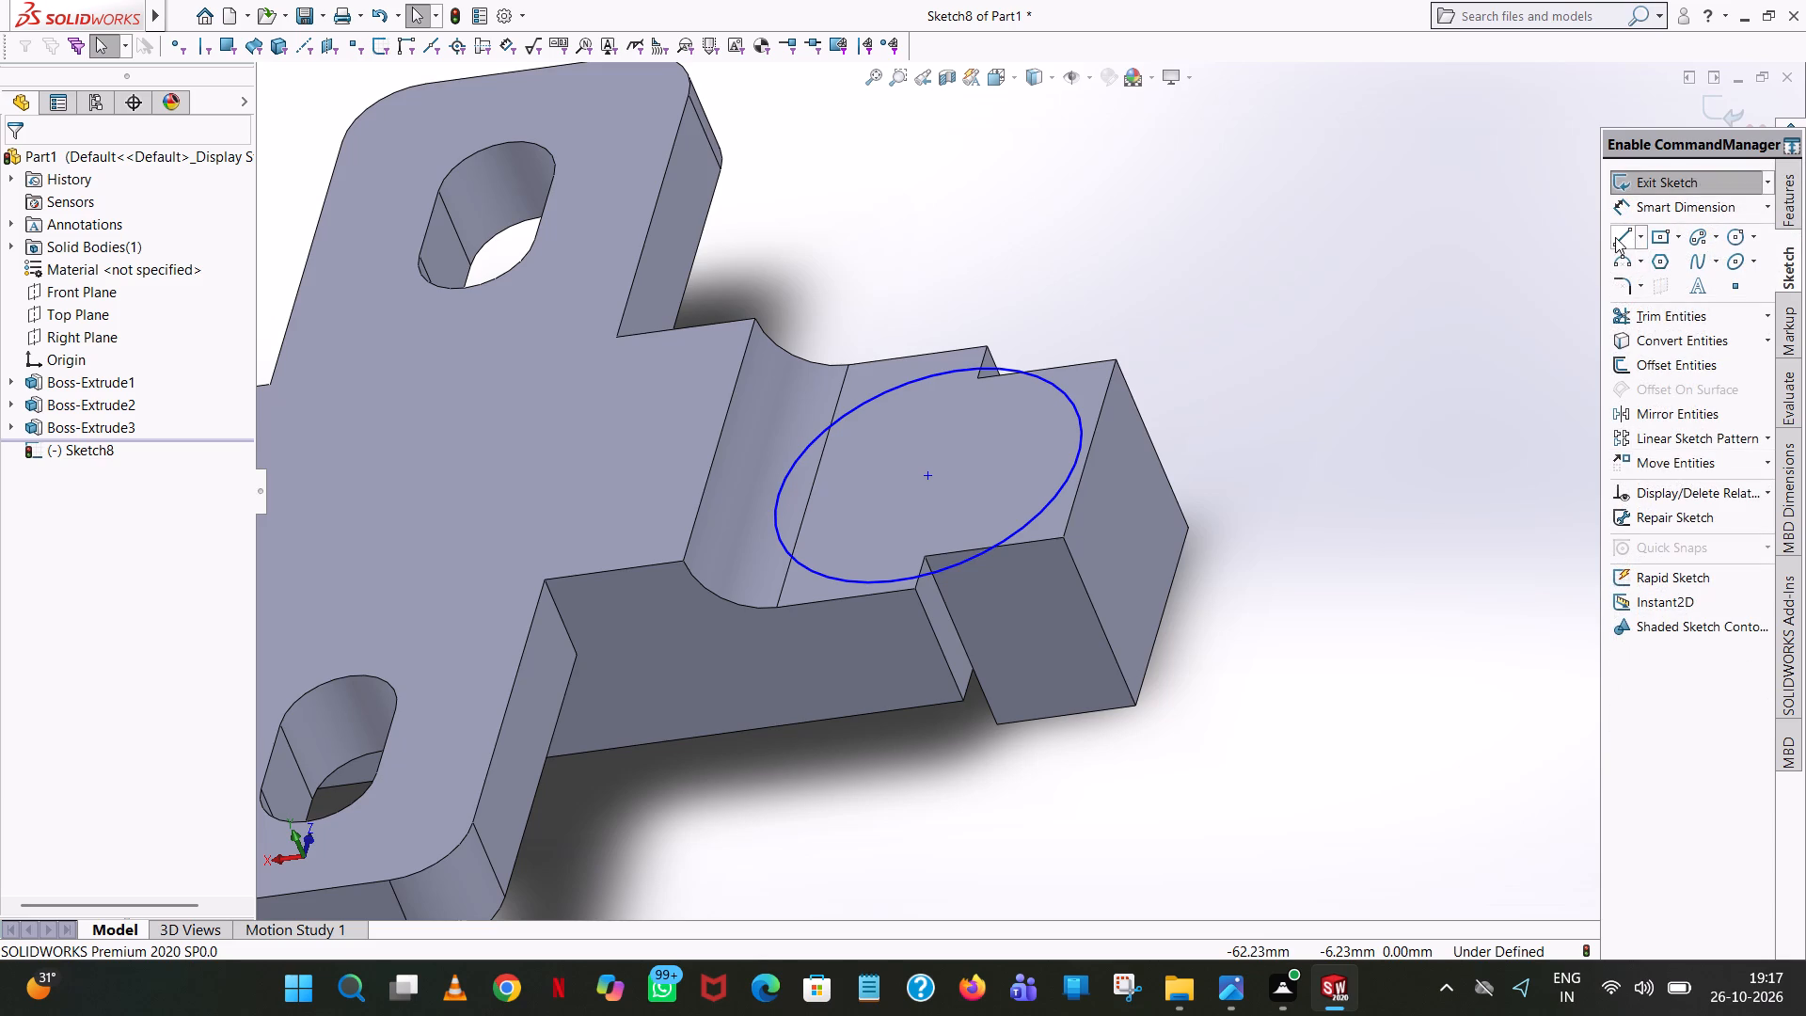
{"action": "left_click", "coordinate": [1671, 319]}
{"action": "left_click", "coordinate": [1030, 376]}
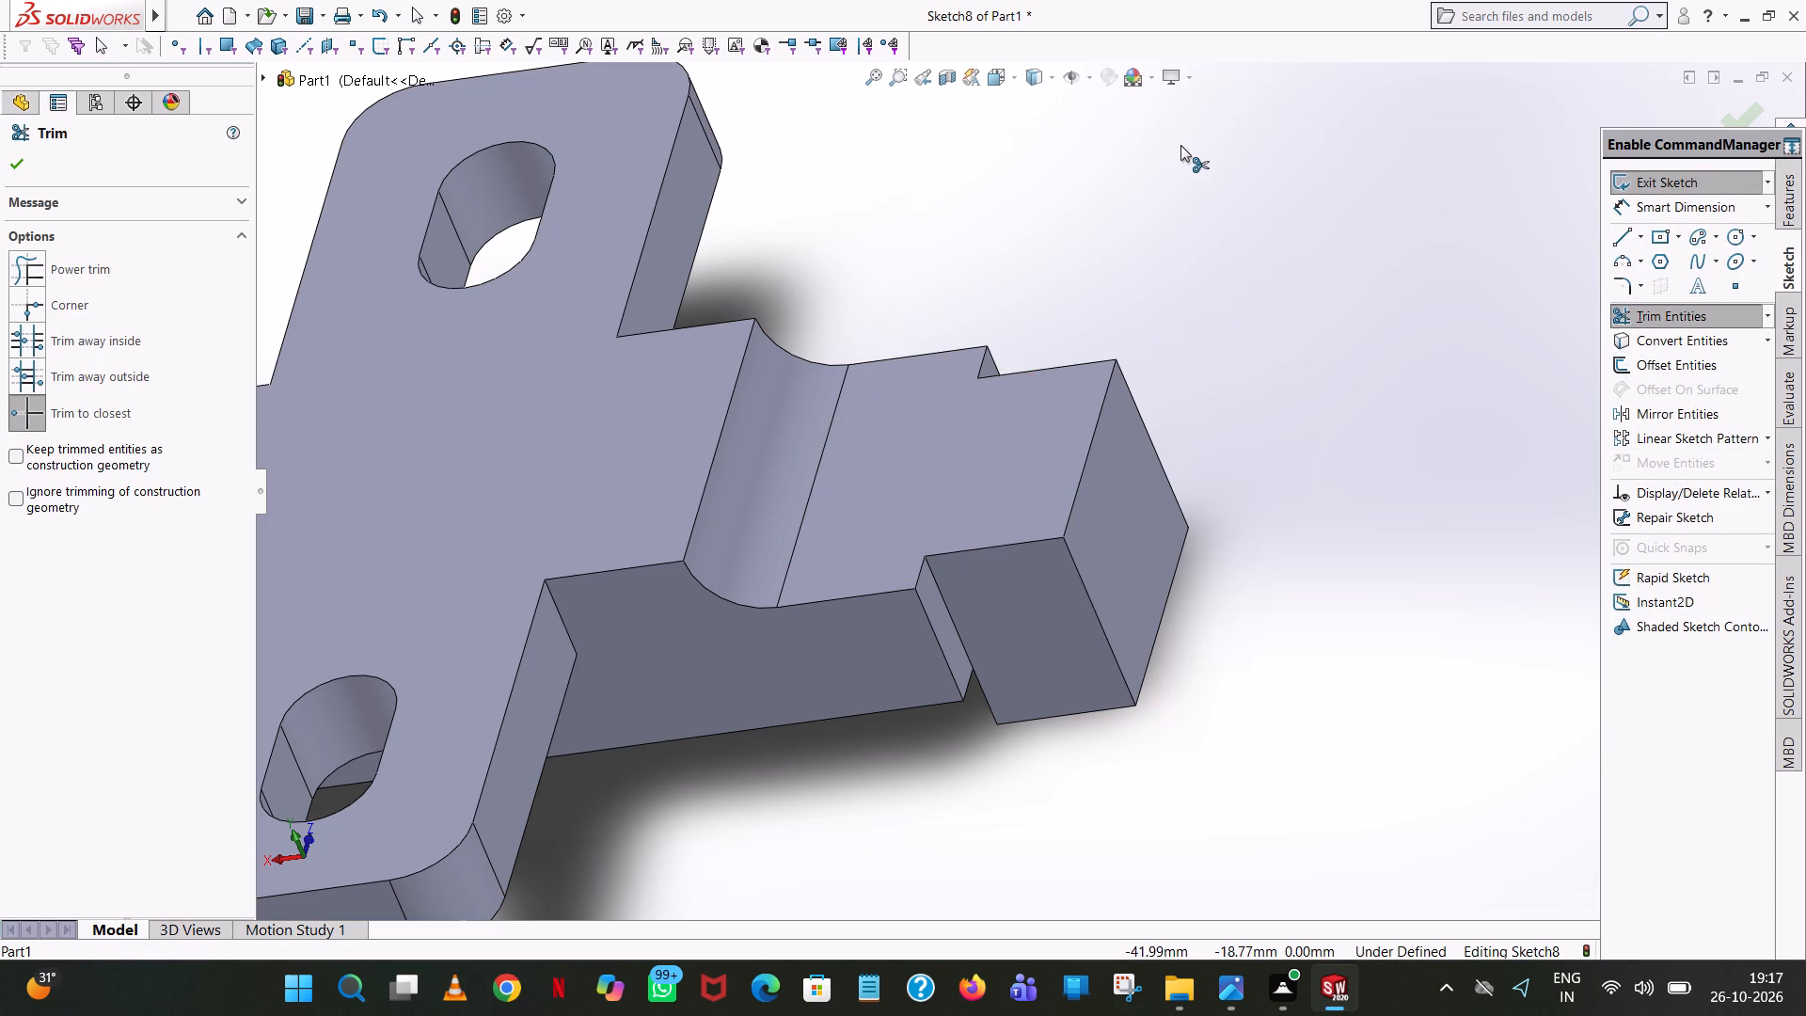
Sketch a horizontal 2.5 mm line inward from the middle of the end step's outer edge.
{"action": "scroll", "coordinate": [1180, 145], "scroll_direction": "up", "scroll_amount": 1}
{"action": "middle_click_drag", "start_coordinate": [1180, 145], "coordinate": [1237, 344]}
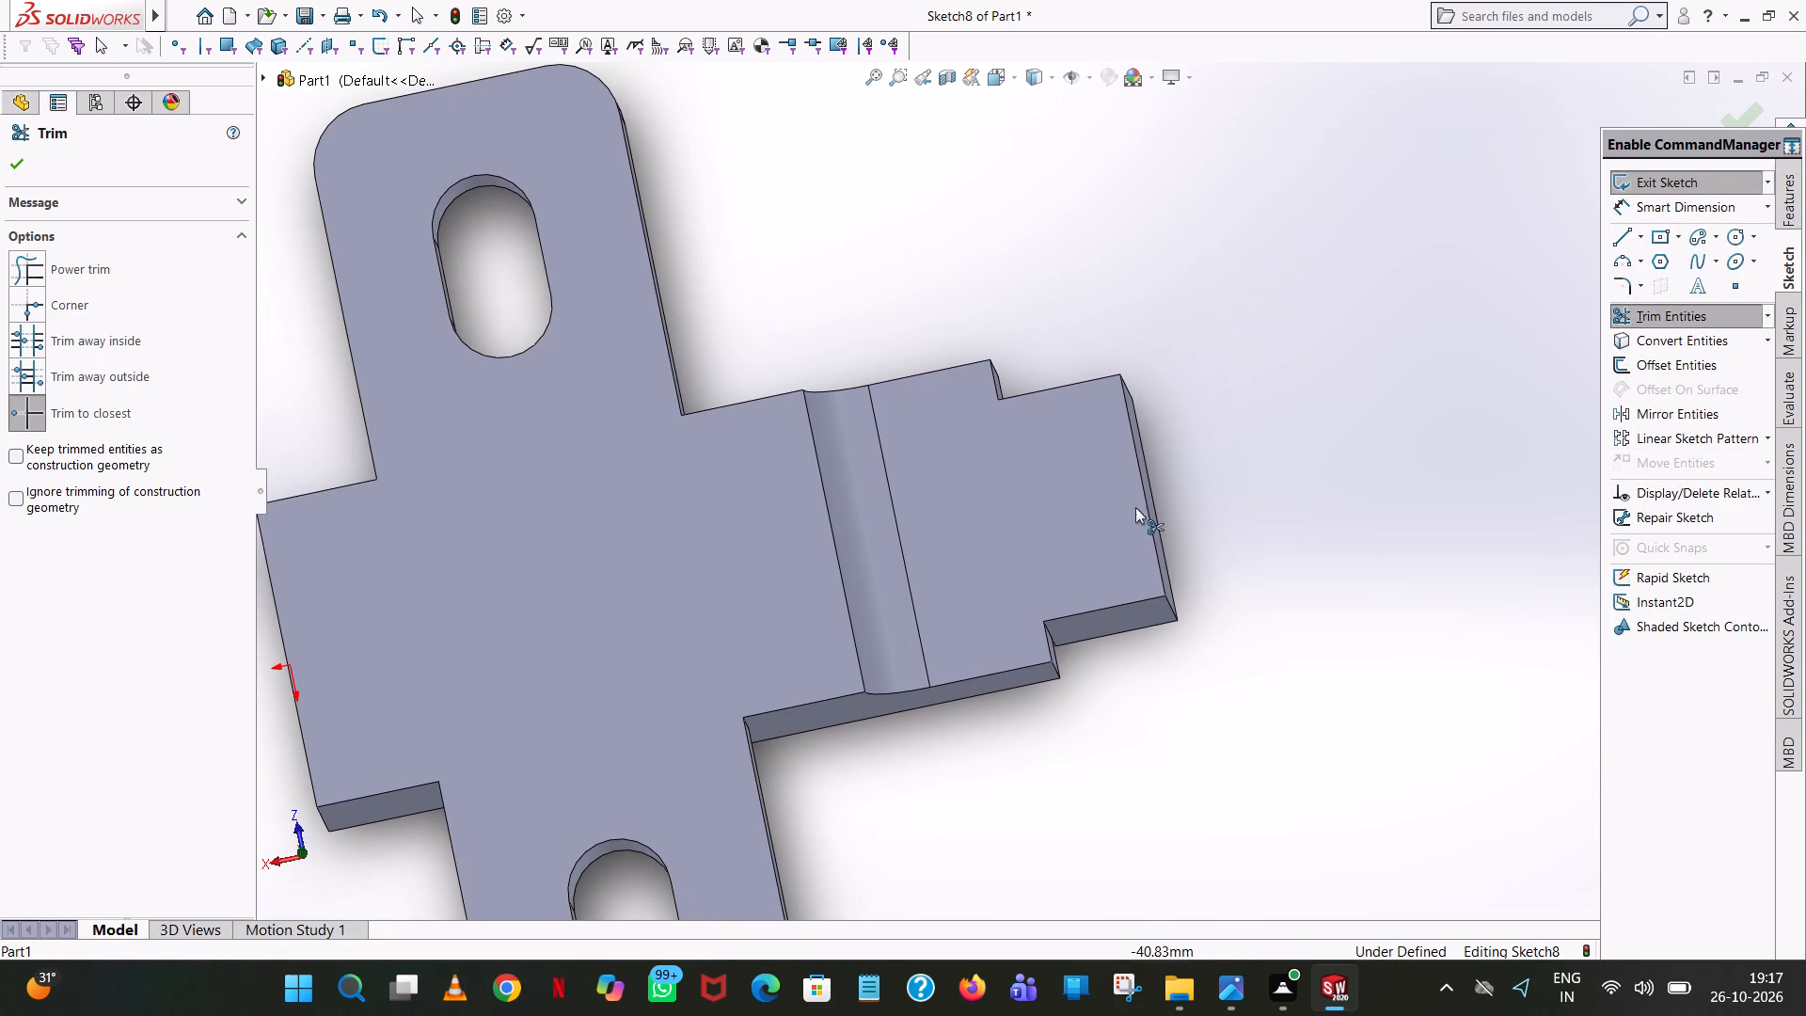
{"action": "scroll", "coordinate": [1141, 504], "scroll_direction": "down", "scroll_amount": 1}
{"action": "left_click", "coordinate": [1621, 239]}
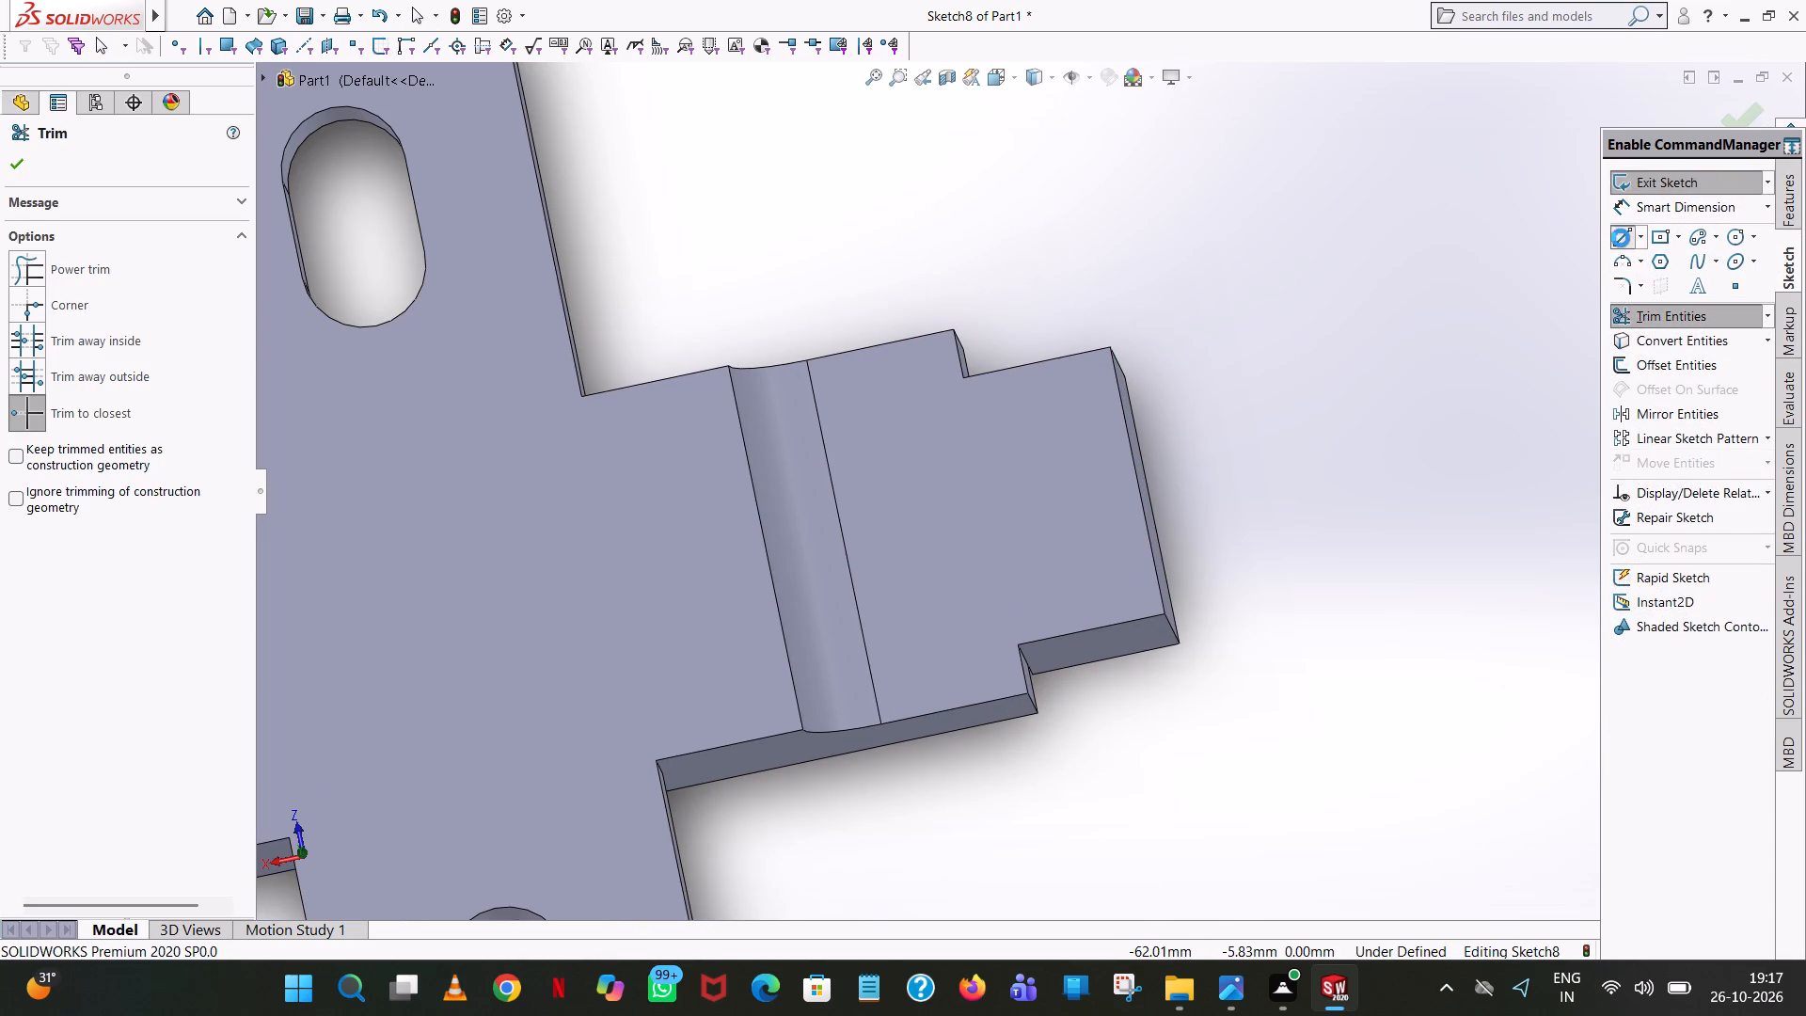
{"action": "left_click", "coordinate": [1016, 69]}
{"action": "left_click", "coordinate": [1104, 179]}
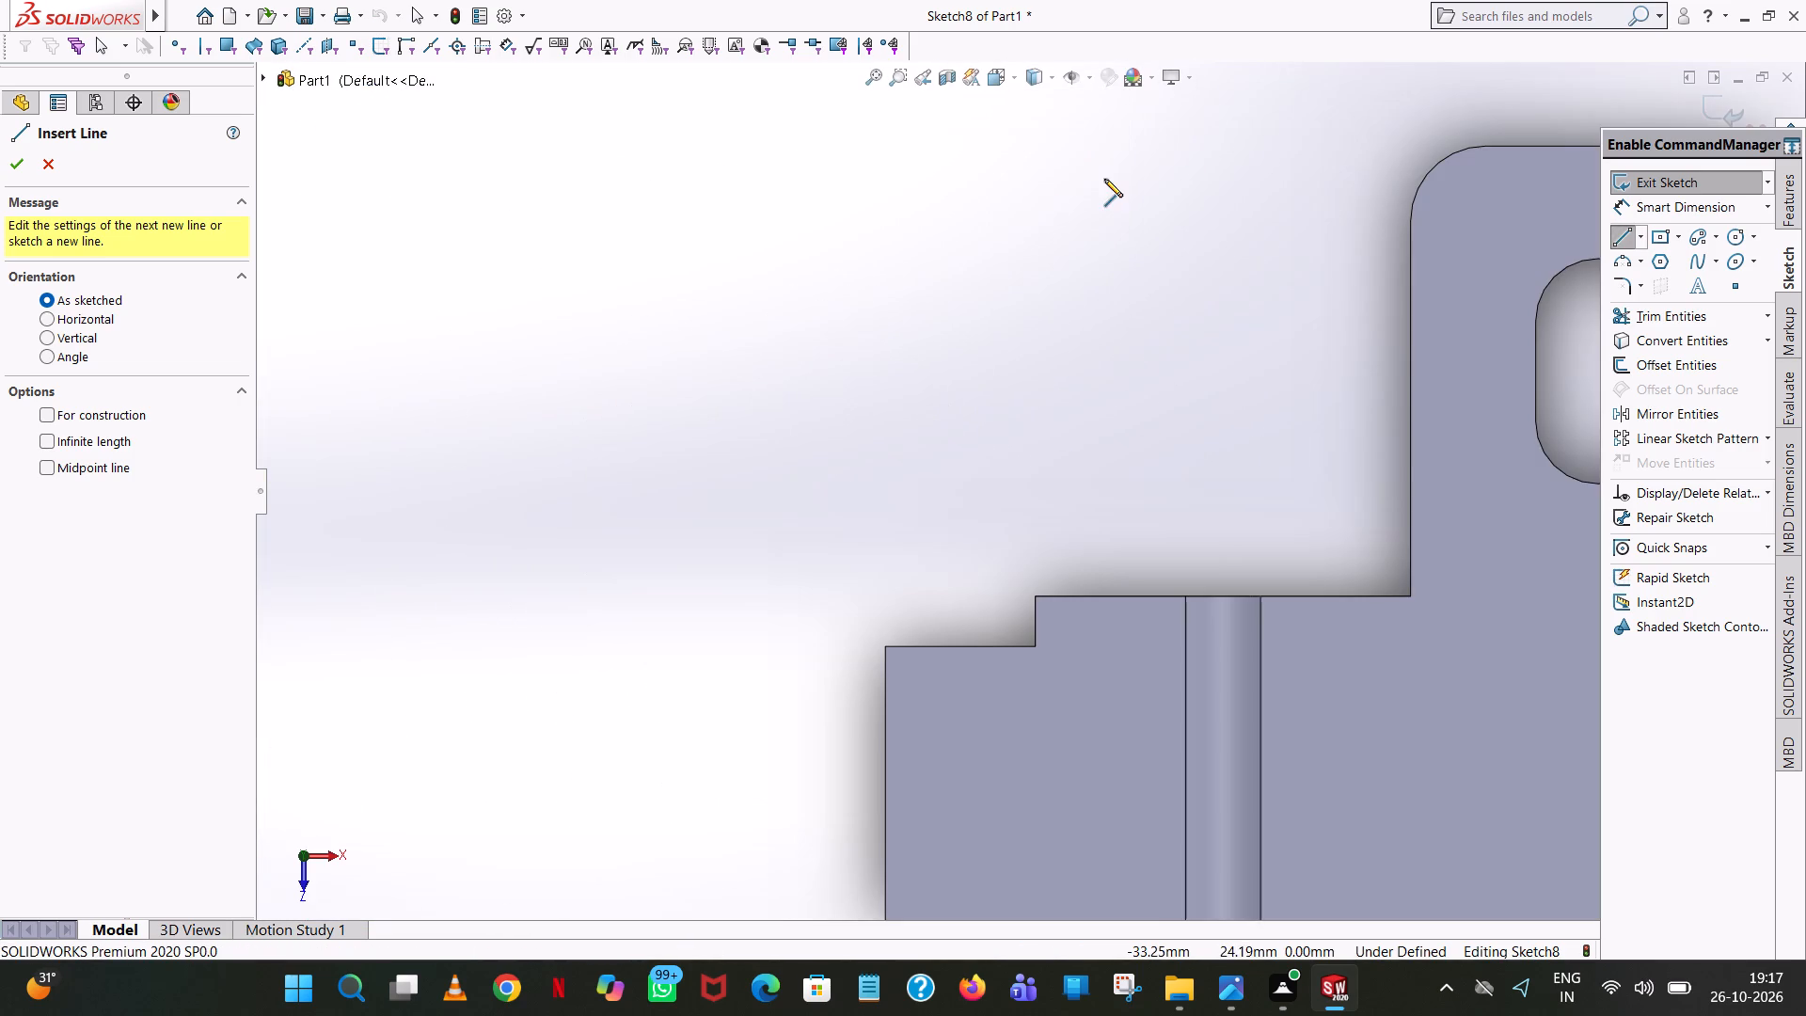
{"action": "scroll", "coordinate": [1201, 452], "scroll_direction": "up", "scroll_amount": 6}
{"action": "scroll", "coordinate": [1151, 551], "scroll_direction": "down", "scroll_amount": 4}
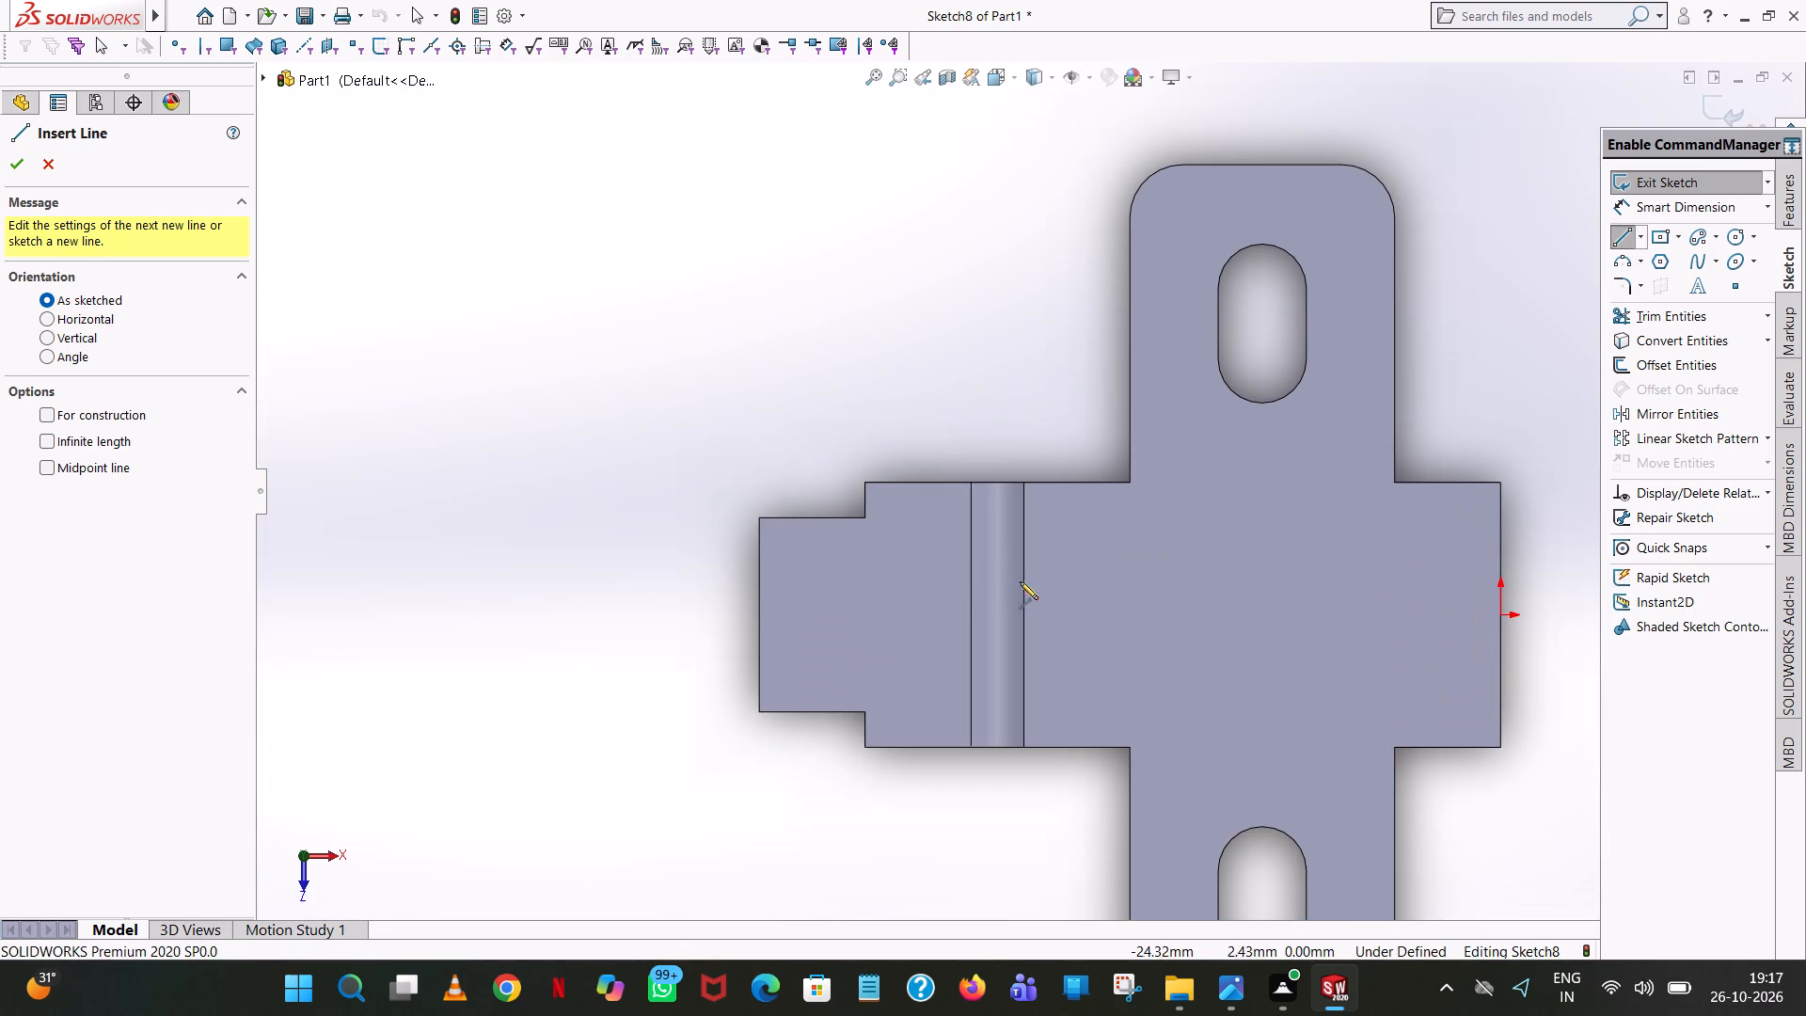
{"action": "left_click", "coordinate": [759, 613]}
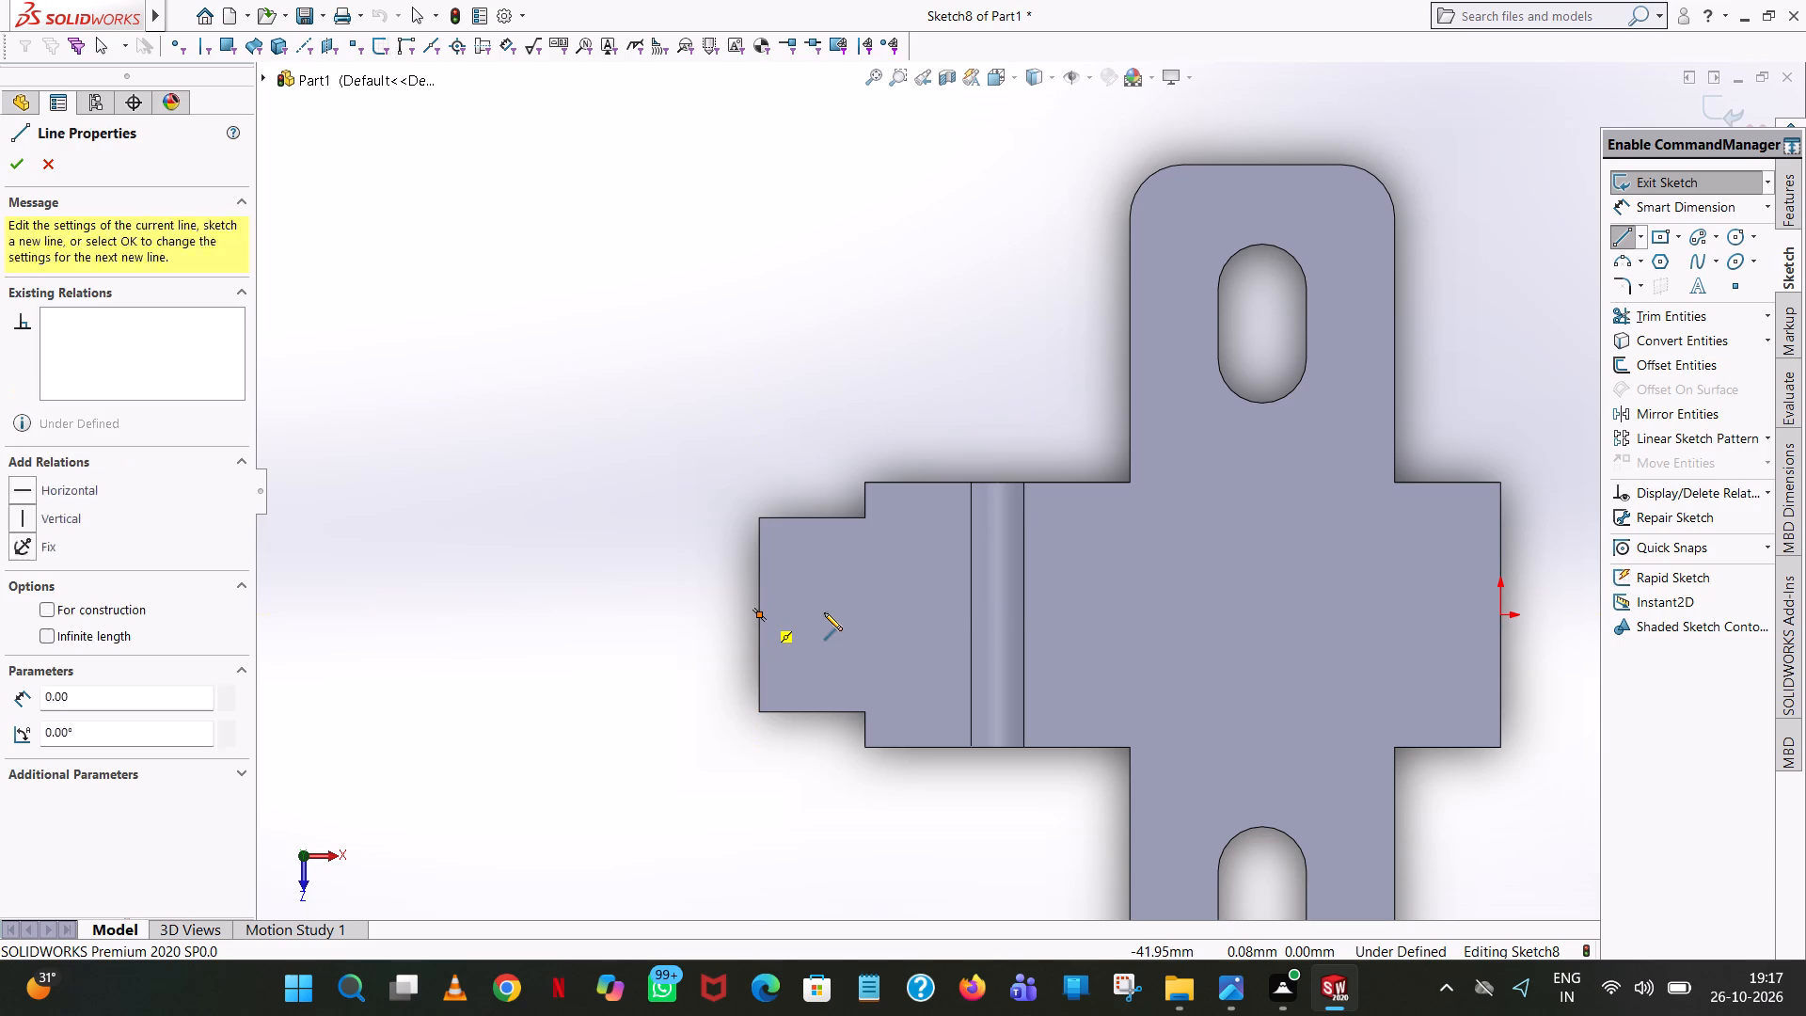
{"action": "left_click", "coordinate": [824, 612]}
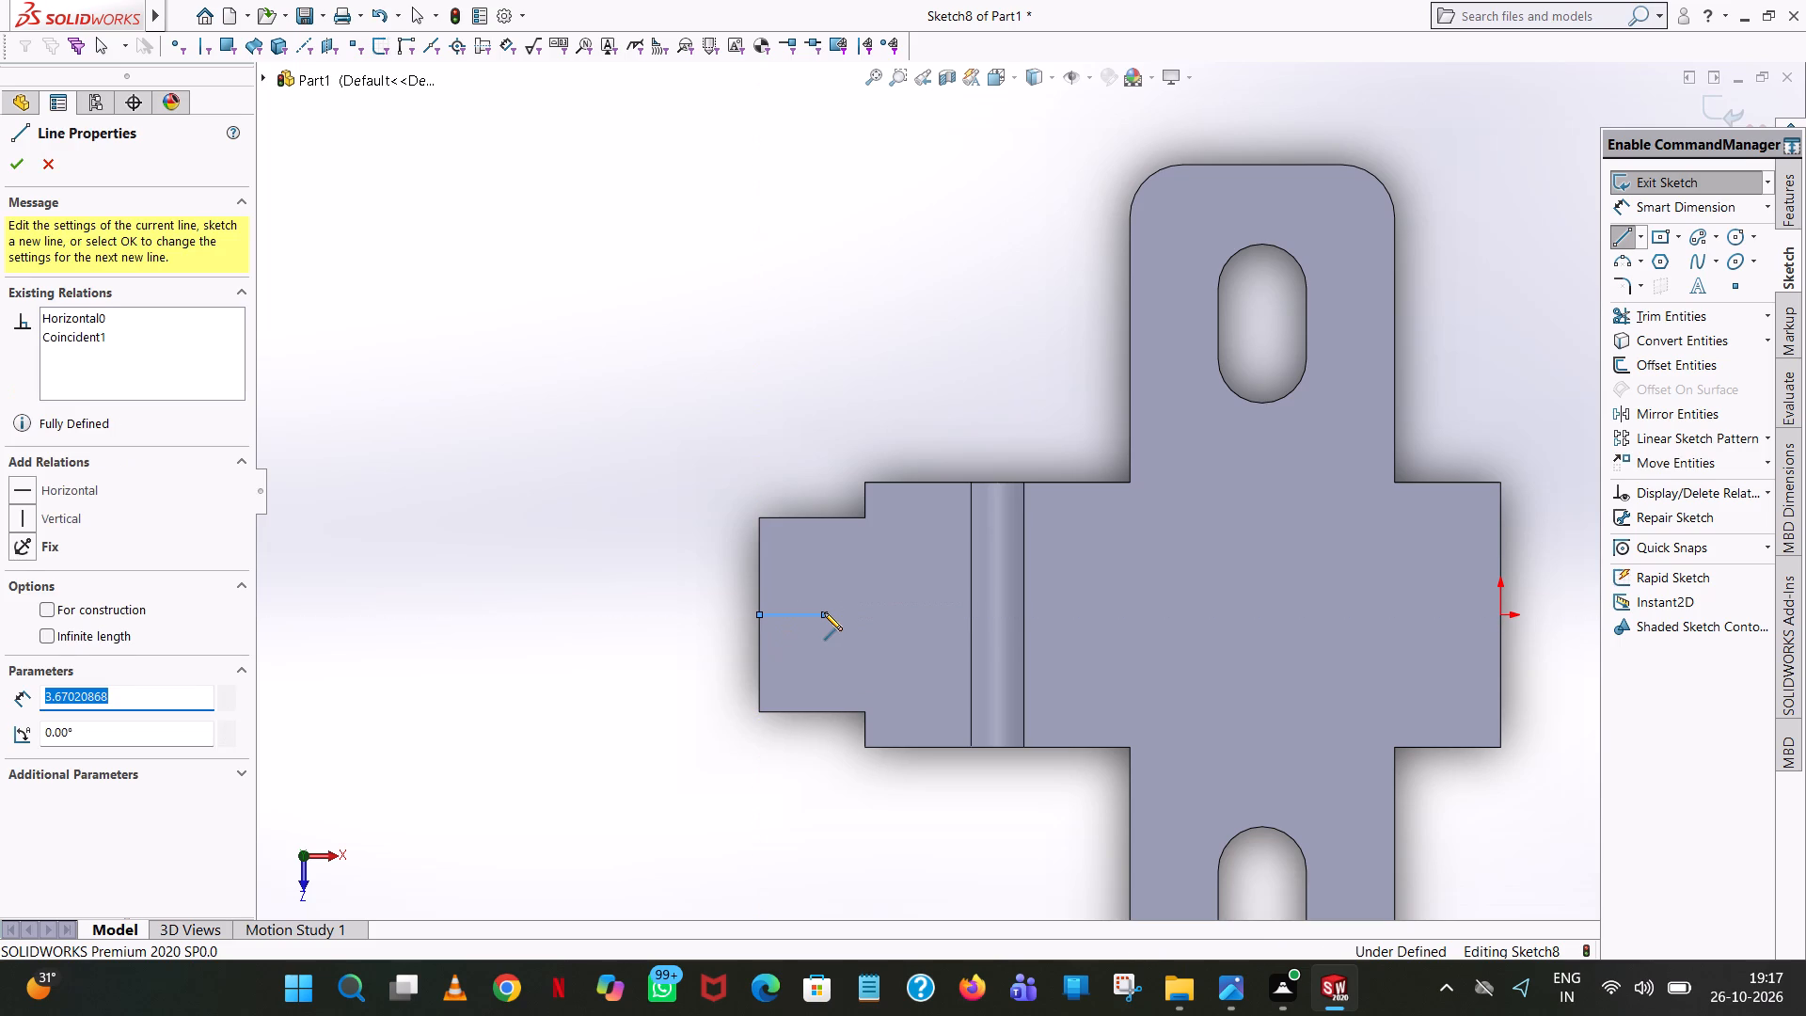
{"action": "key", "text": "2"}
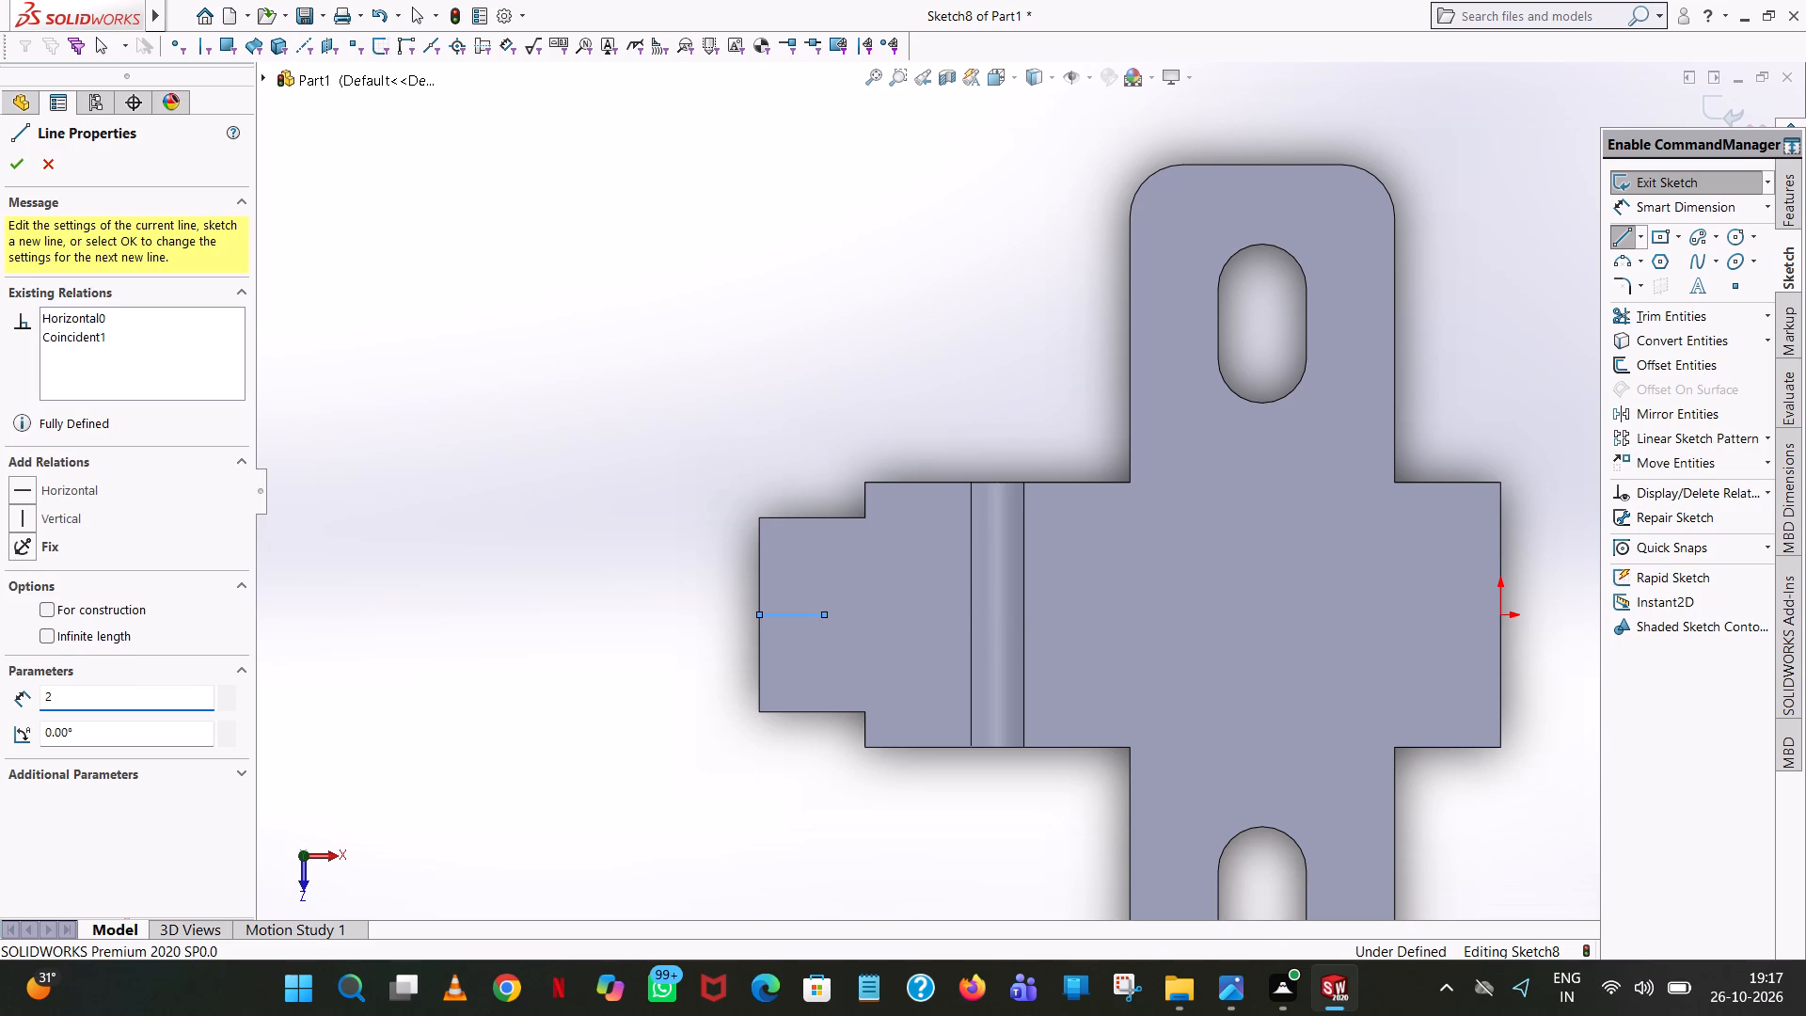
{"action": "key", "text": "period"}
{"action": "key", "text": "5"}
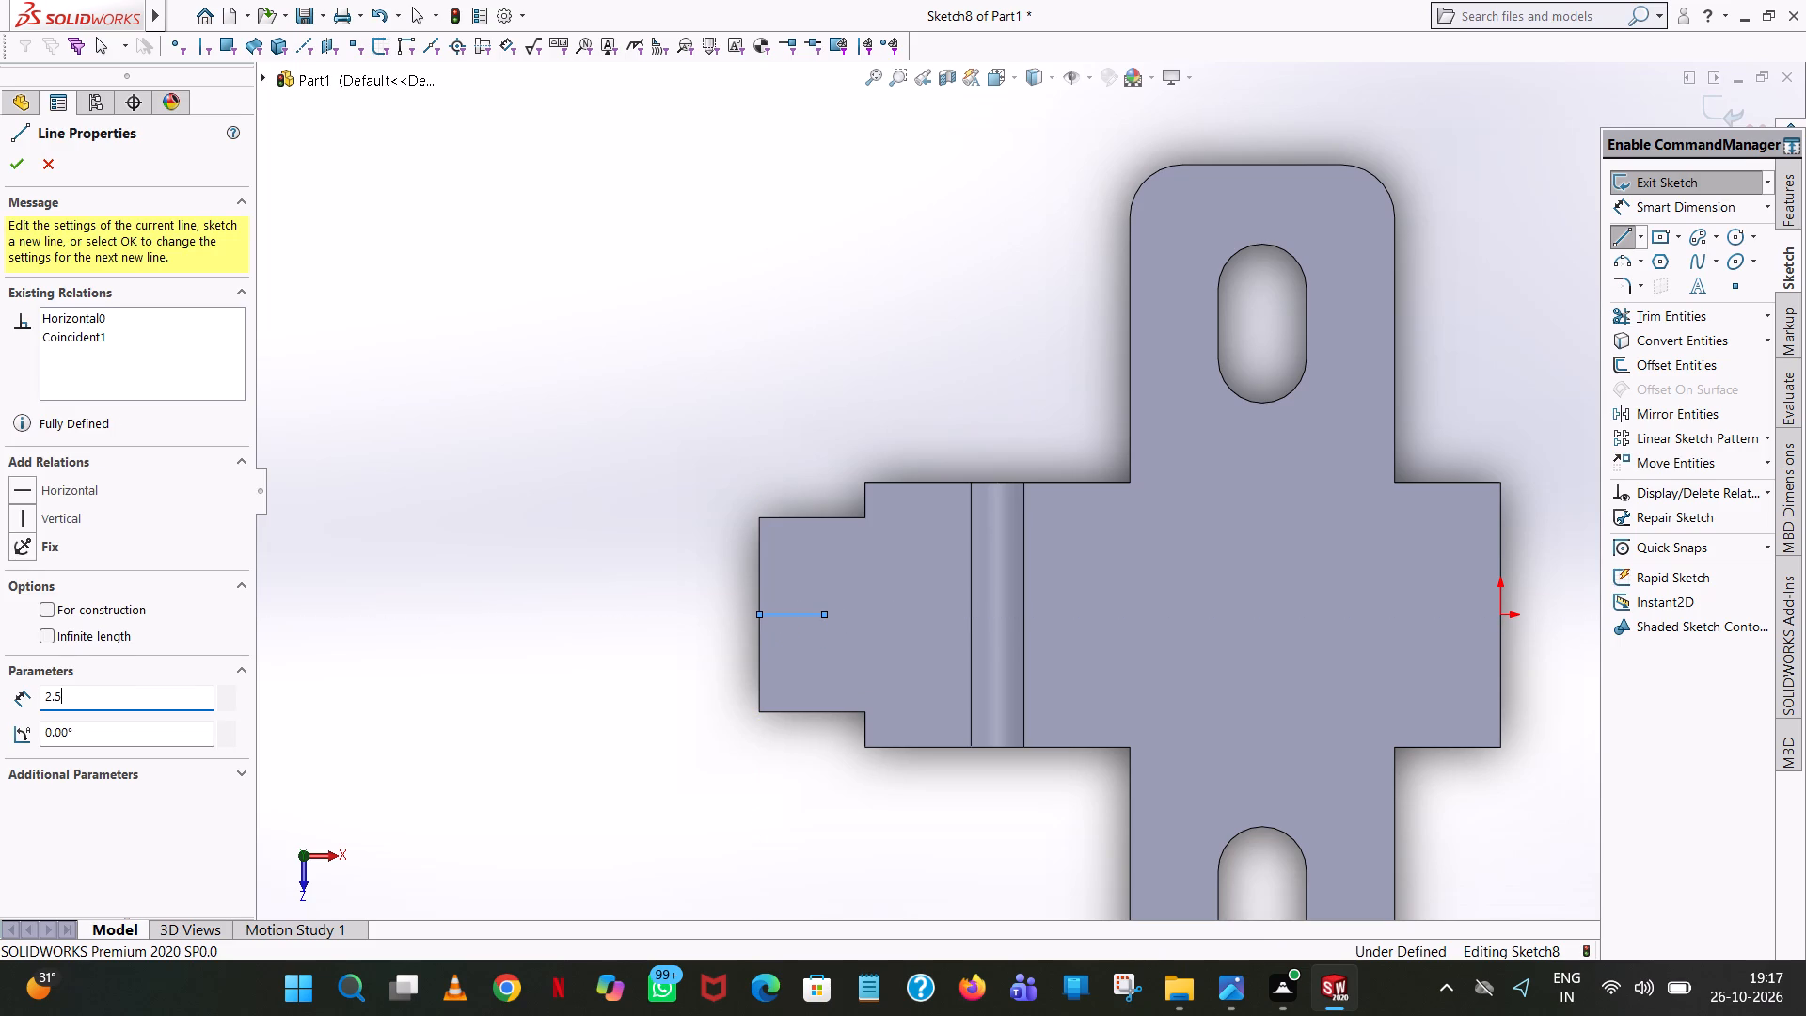
{"action": "key", "text": "Return"}
{"action": "right_click", "coordinate": [824, 612]}
{"action": "left_click", "coordinate": [883, 620]}
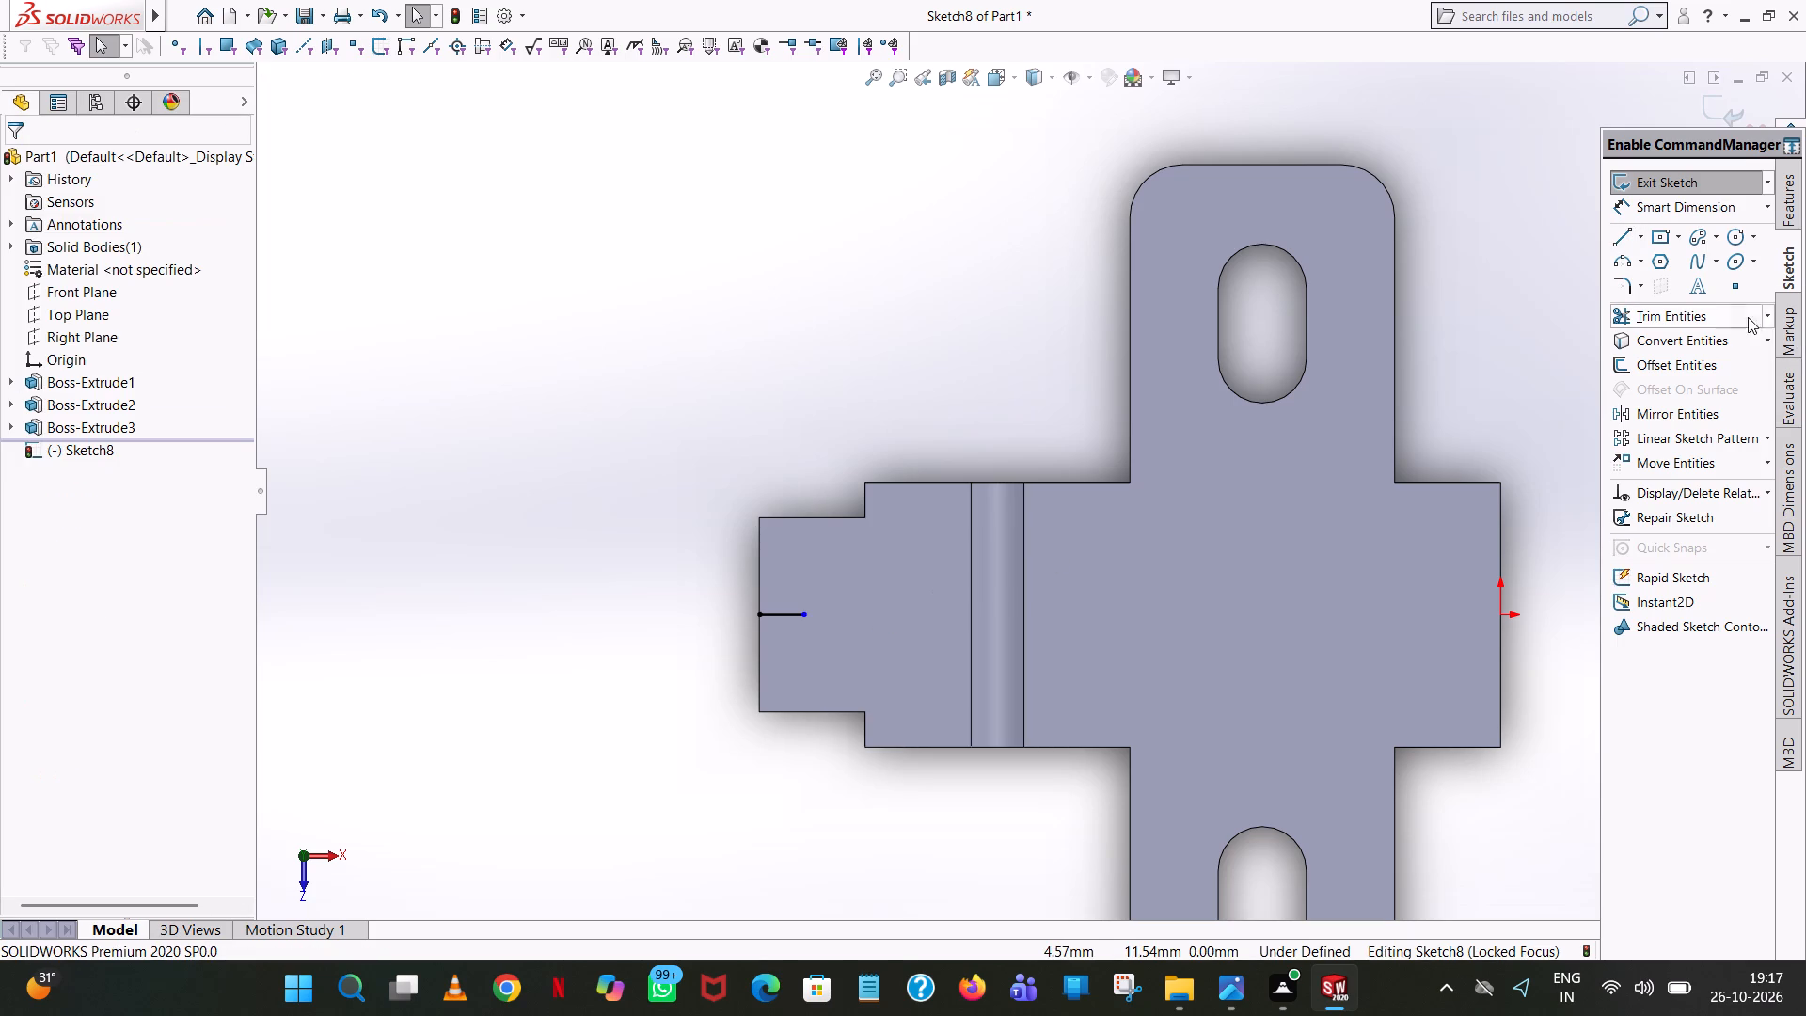
Sketch a circle of radius 3.5 mm centred on the inner end of the 2.5 mm line.
{"action": "left_click", "coordinate": [1621, 235]}
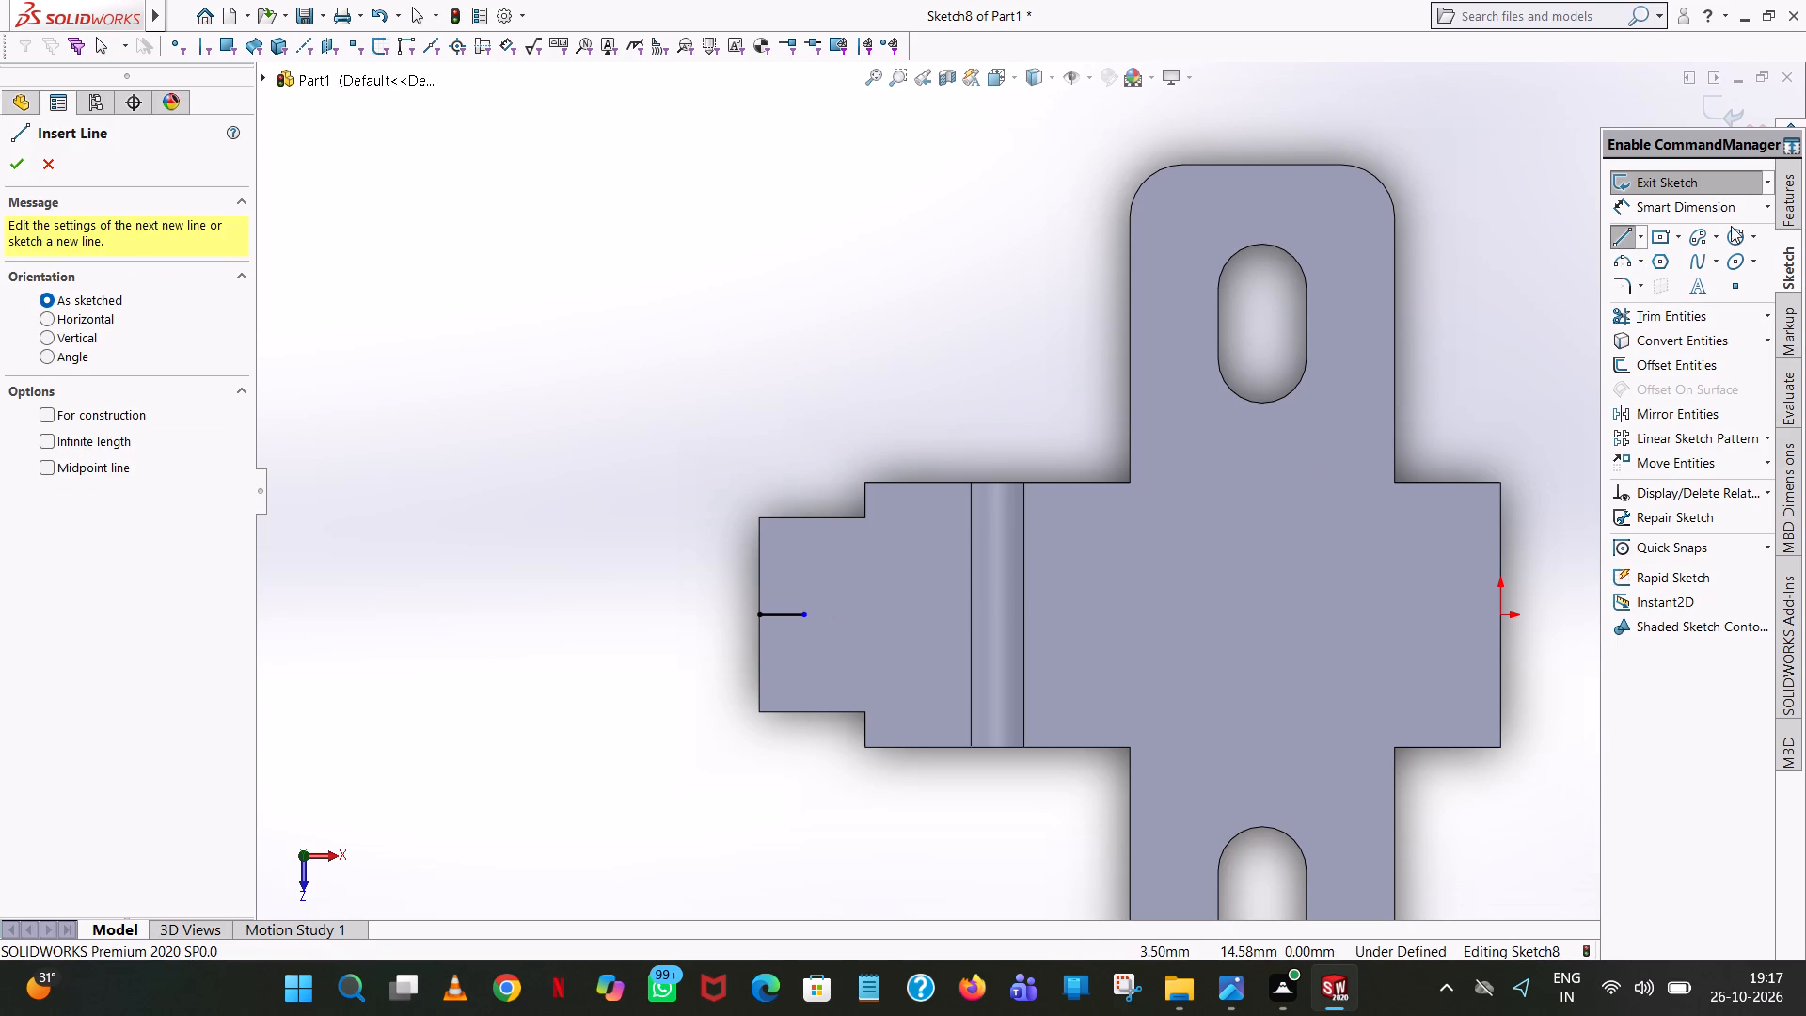
{"action": "left_click", "coordinate": [1734, 235]}
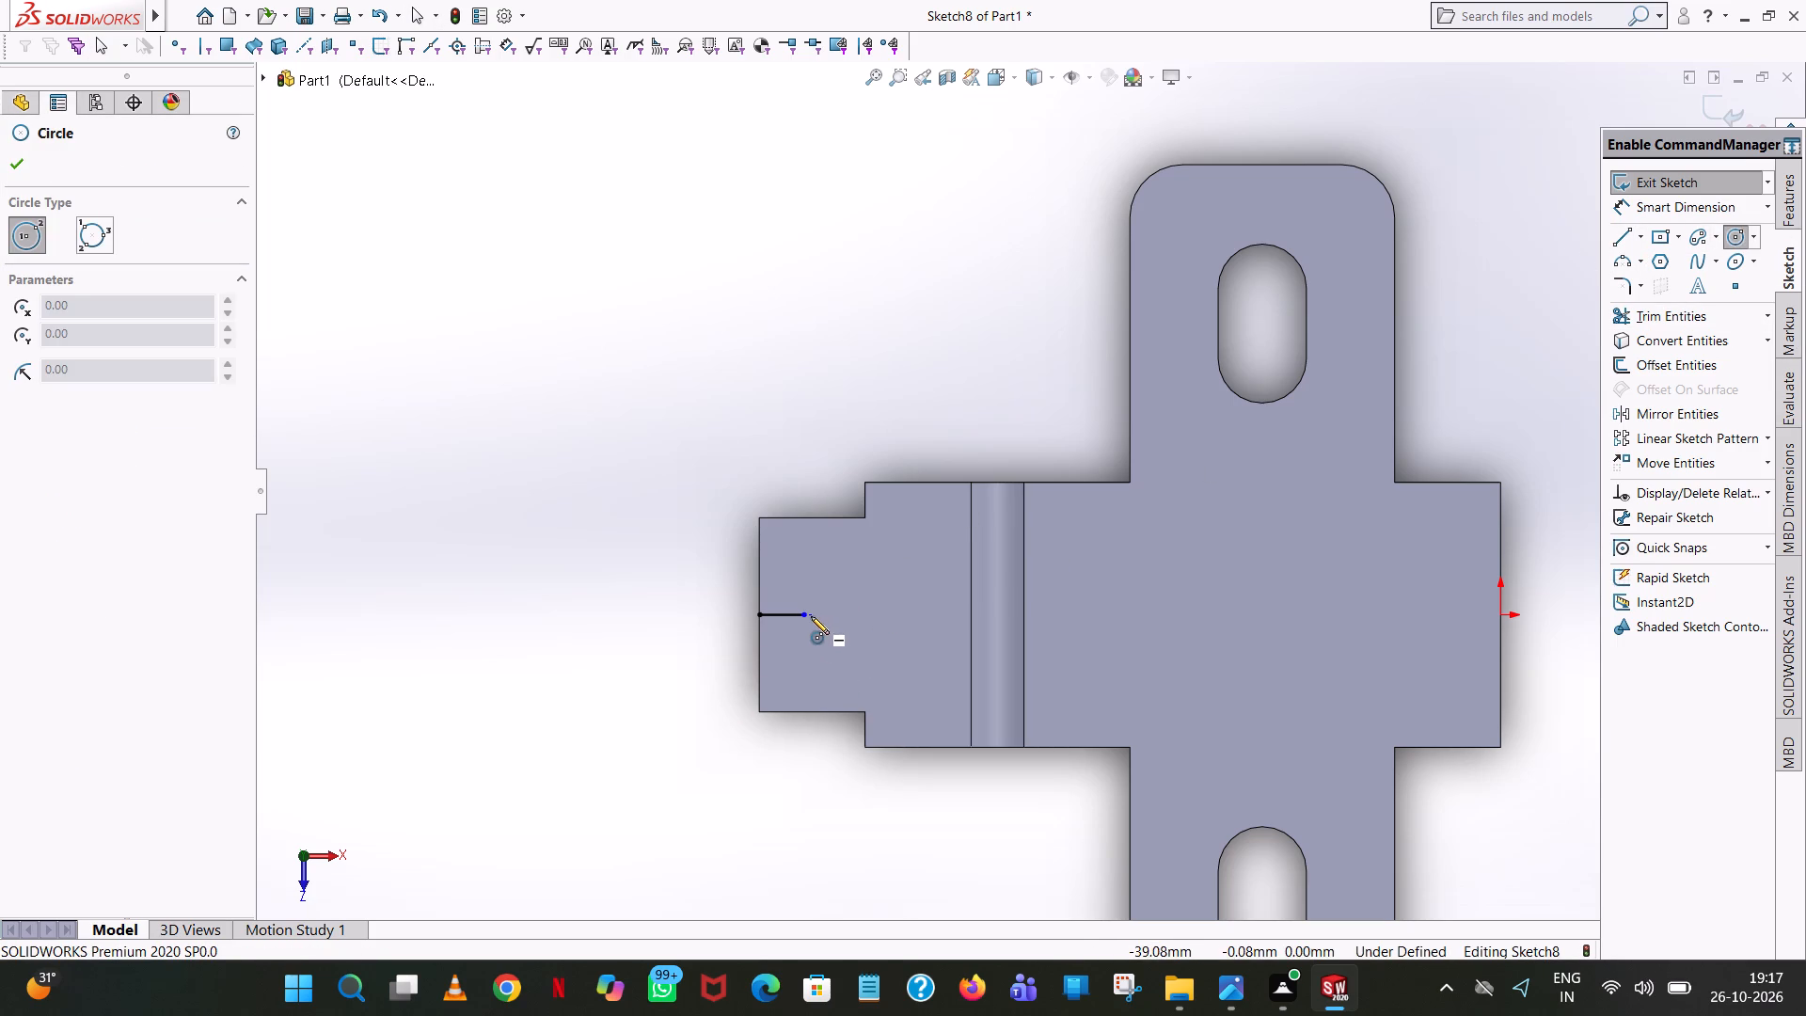
{"action": "left_click", "coordinate": [806, 616]}
{"action": "left_click", "coordinate": [865, 604]}
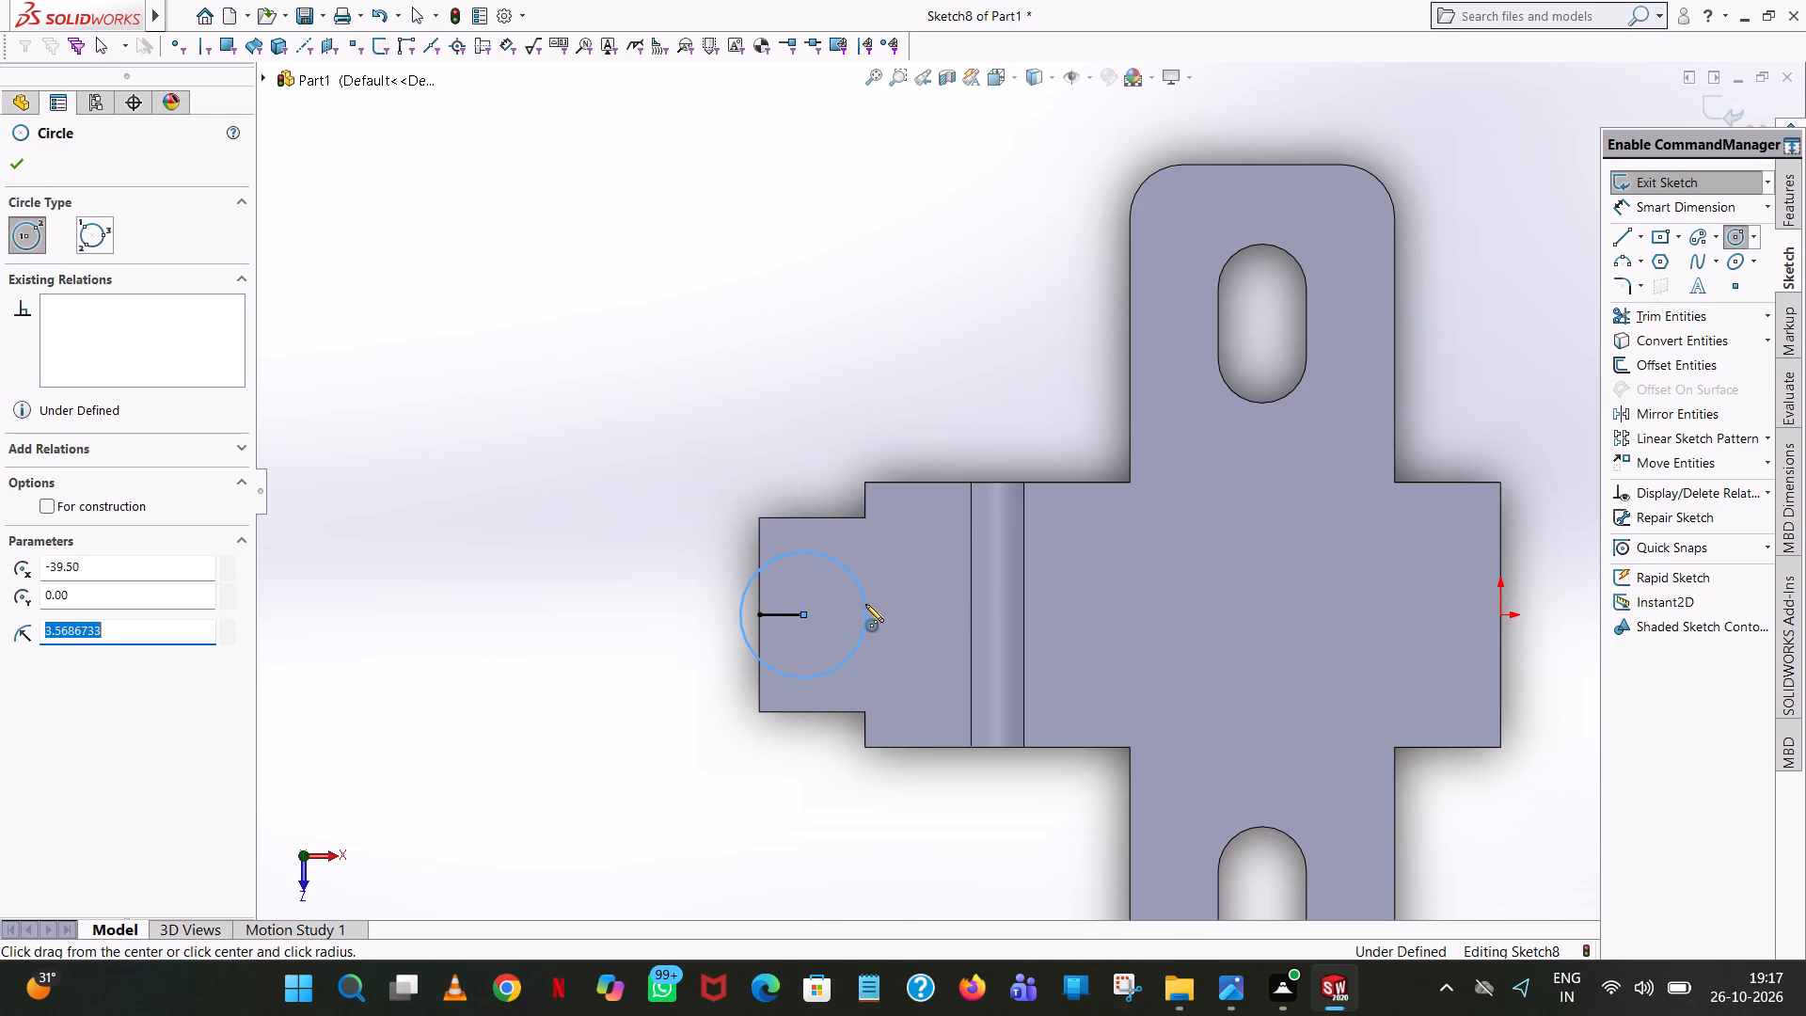
{"action": "type", "text": "3.5"}
{"action": "key", "text": "Return"}
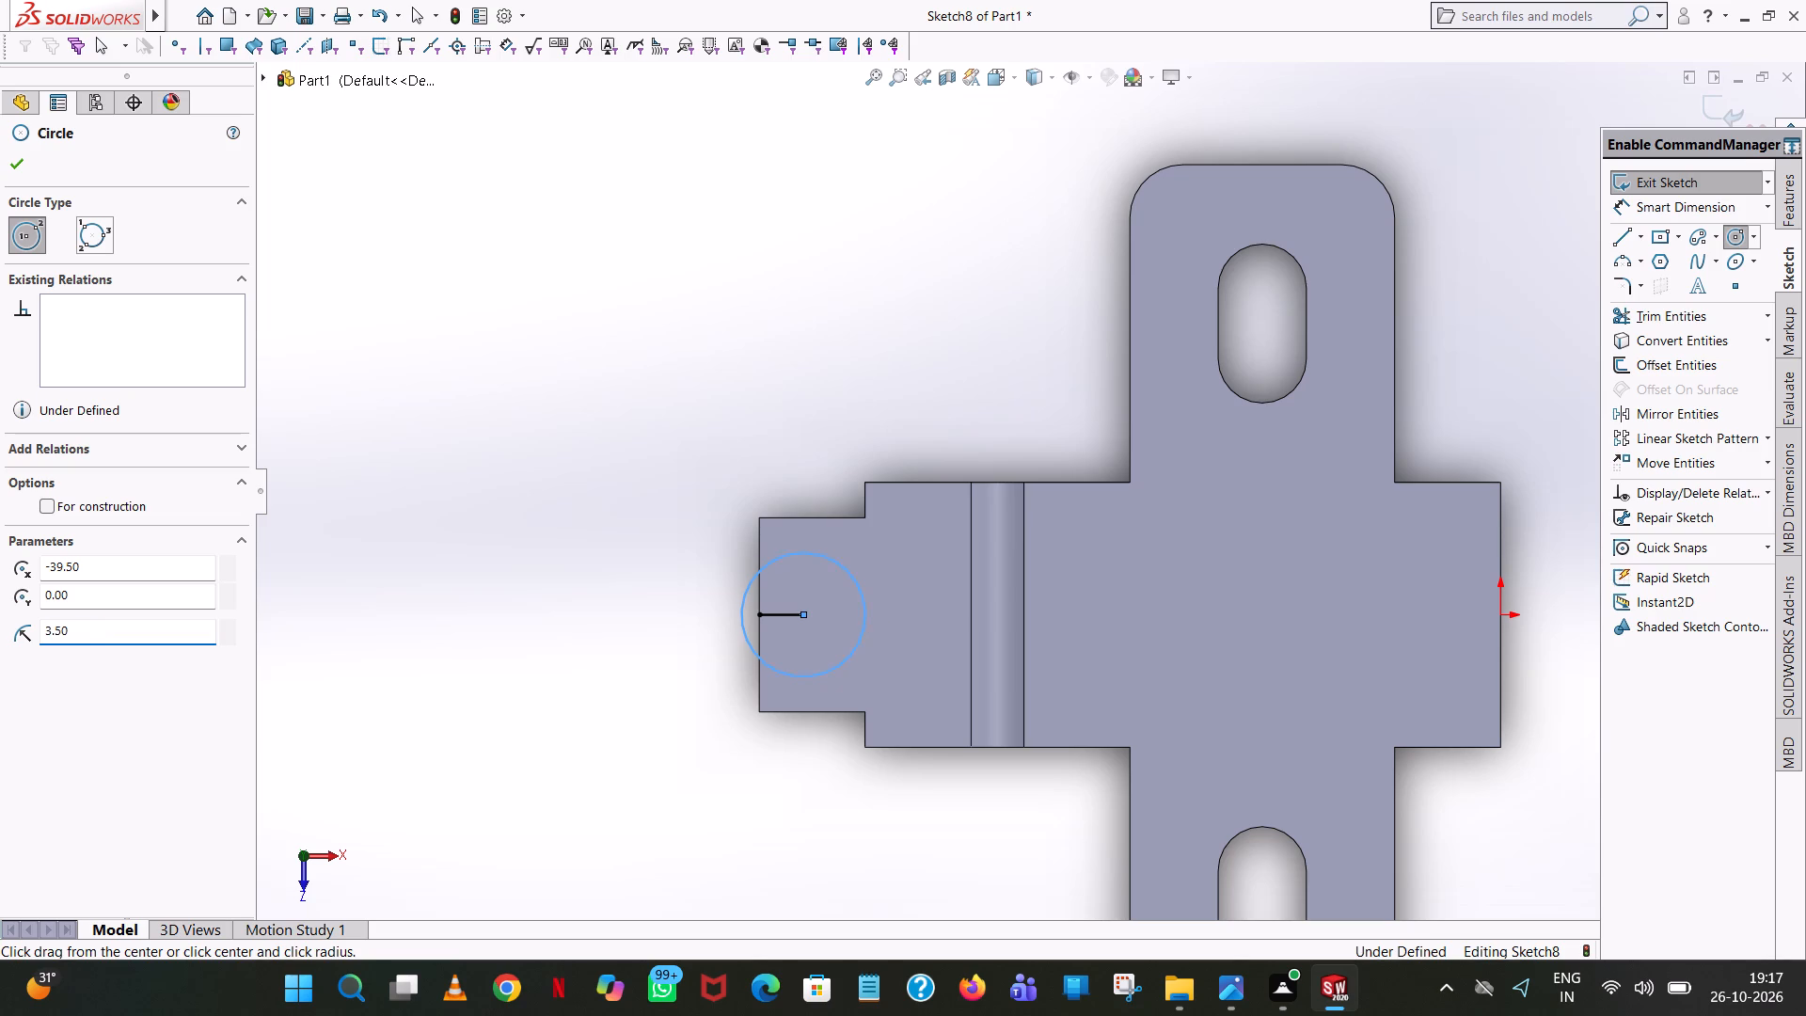
{"action": "right_click", "coordinate": [865, 604]}
{"action": "left_click", "coordinate": [910, 617]}
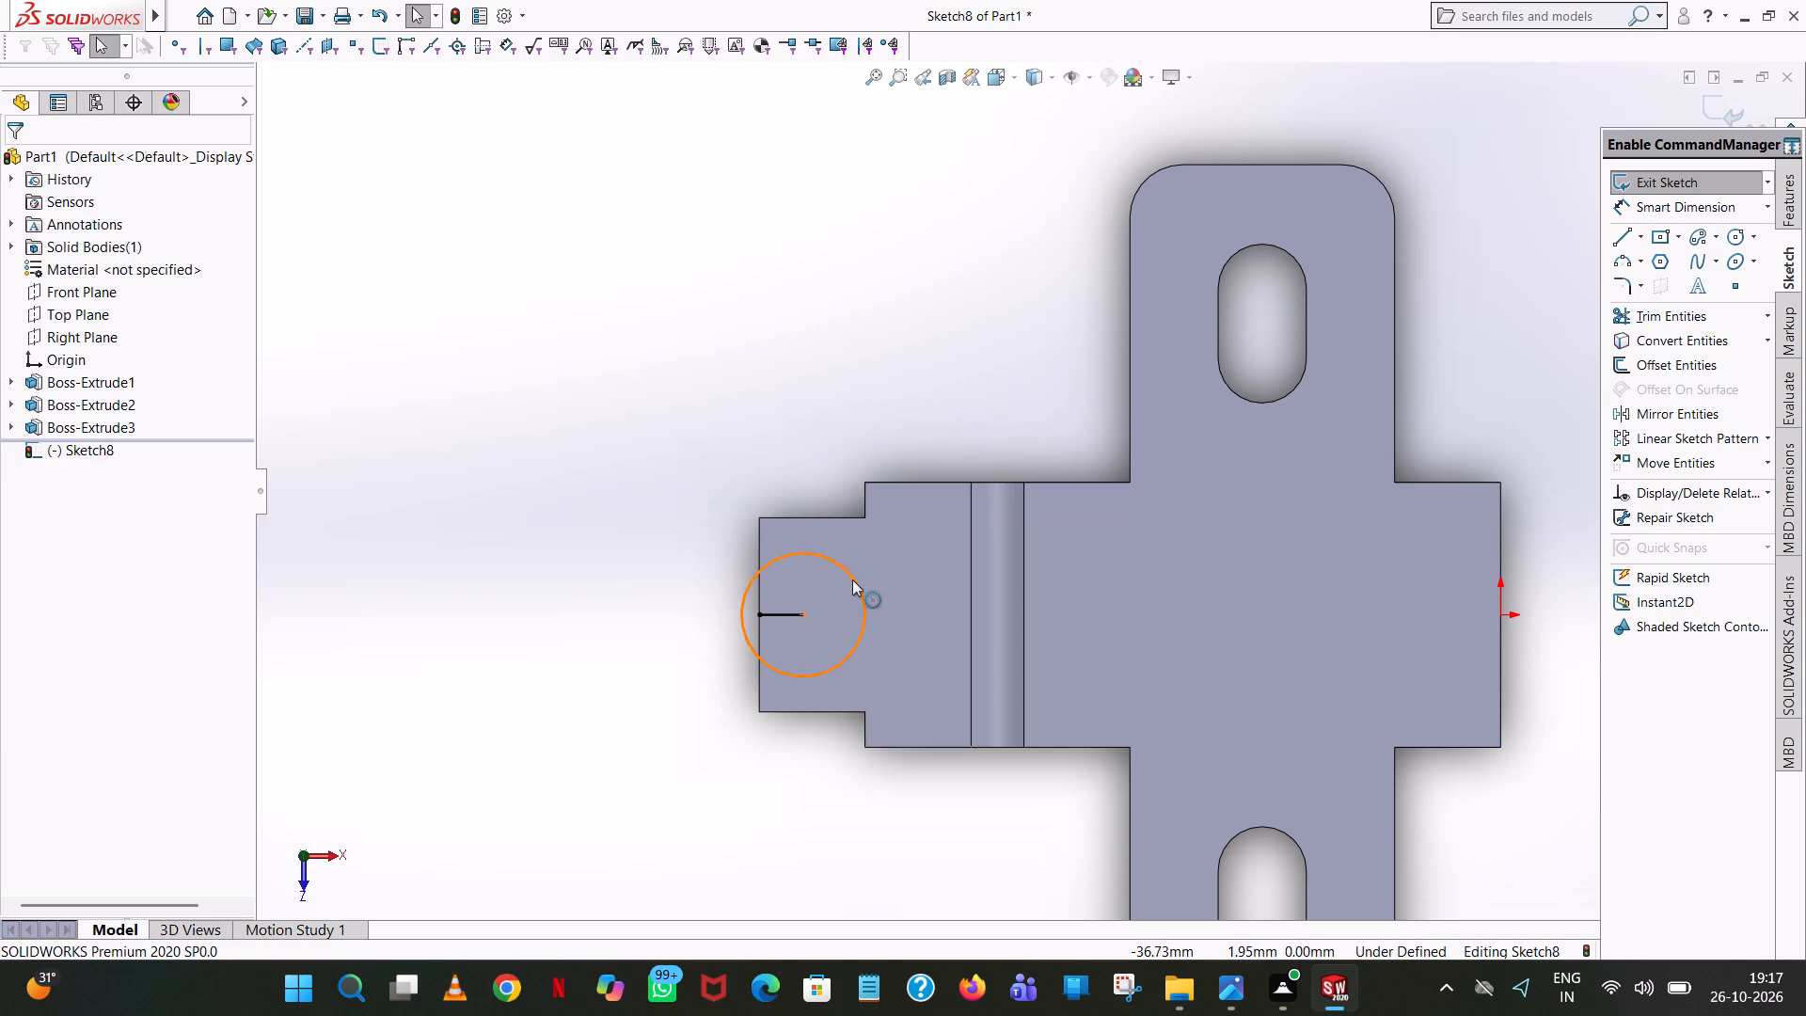
Connect the circle's two tangent points to the outer edge with 2.5 mm horizontal lines, joined along that edge by a 7 mm line.
{"action": "scroll", "coordinate": [852, 579], "scroll_direction": "down", "scroll_amount": 8}
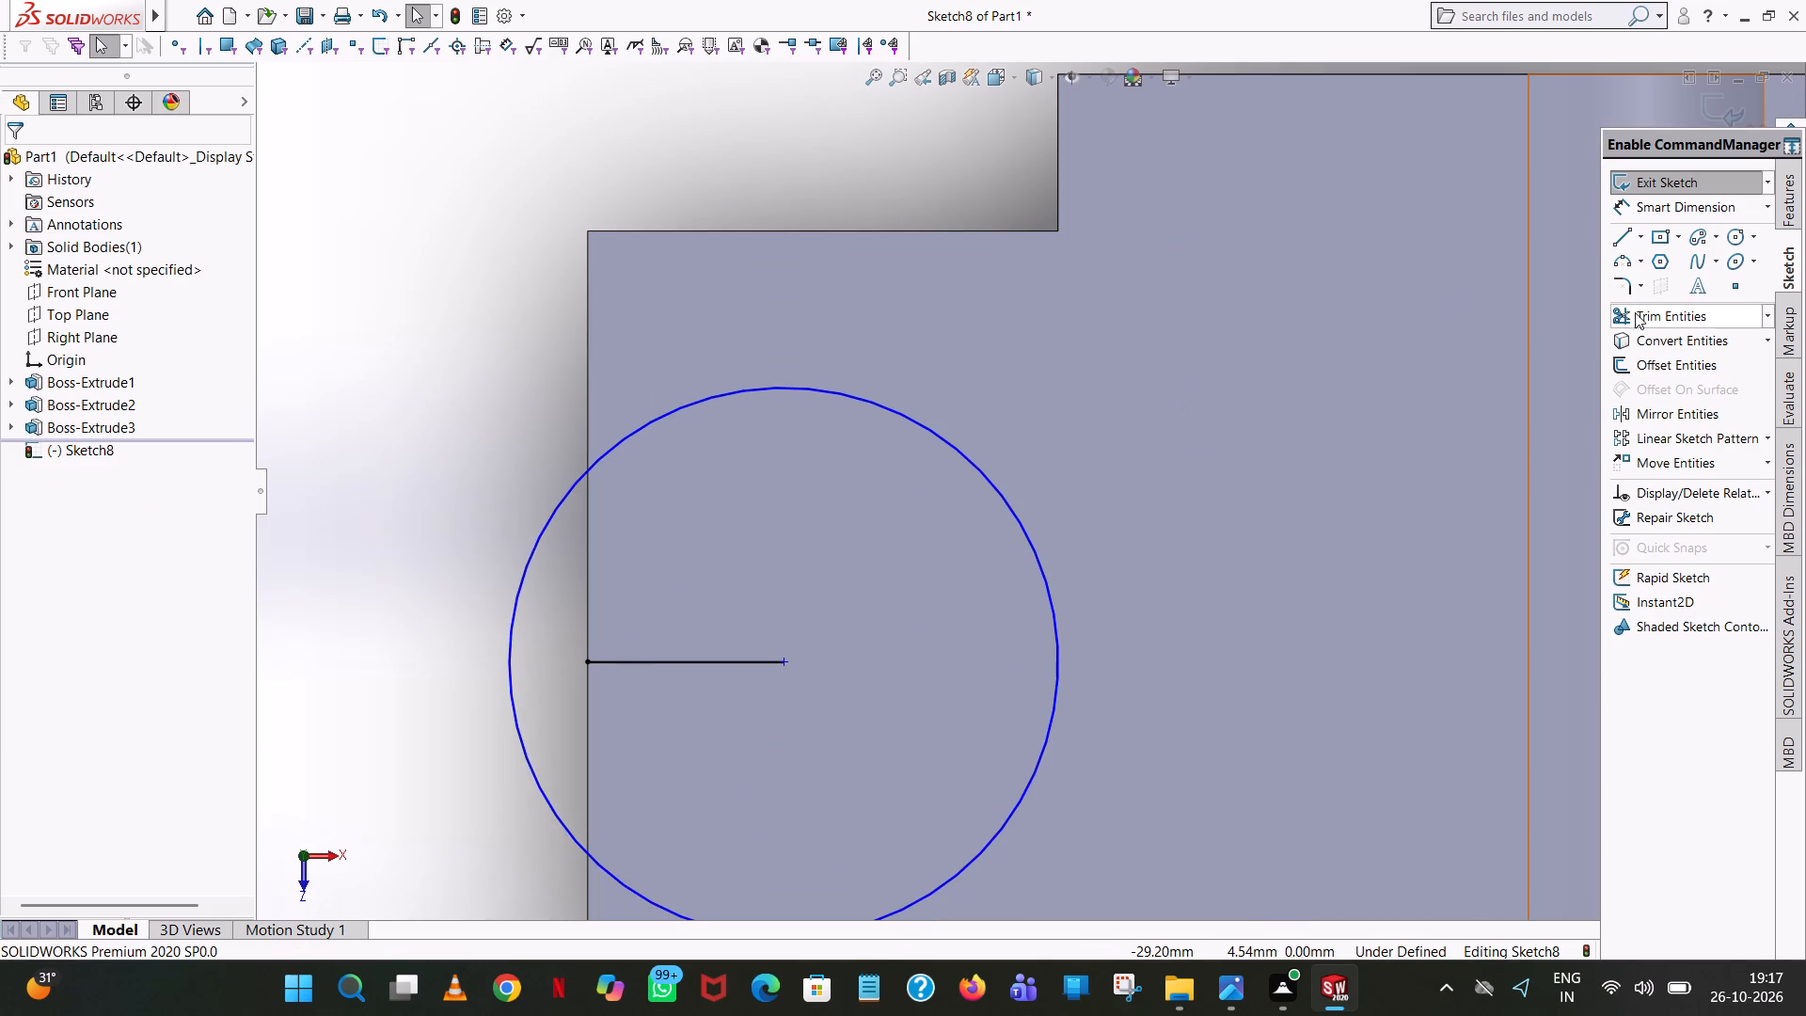
{"action": "left_click", "coordinate": [1621, 228]}
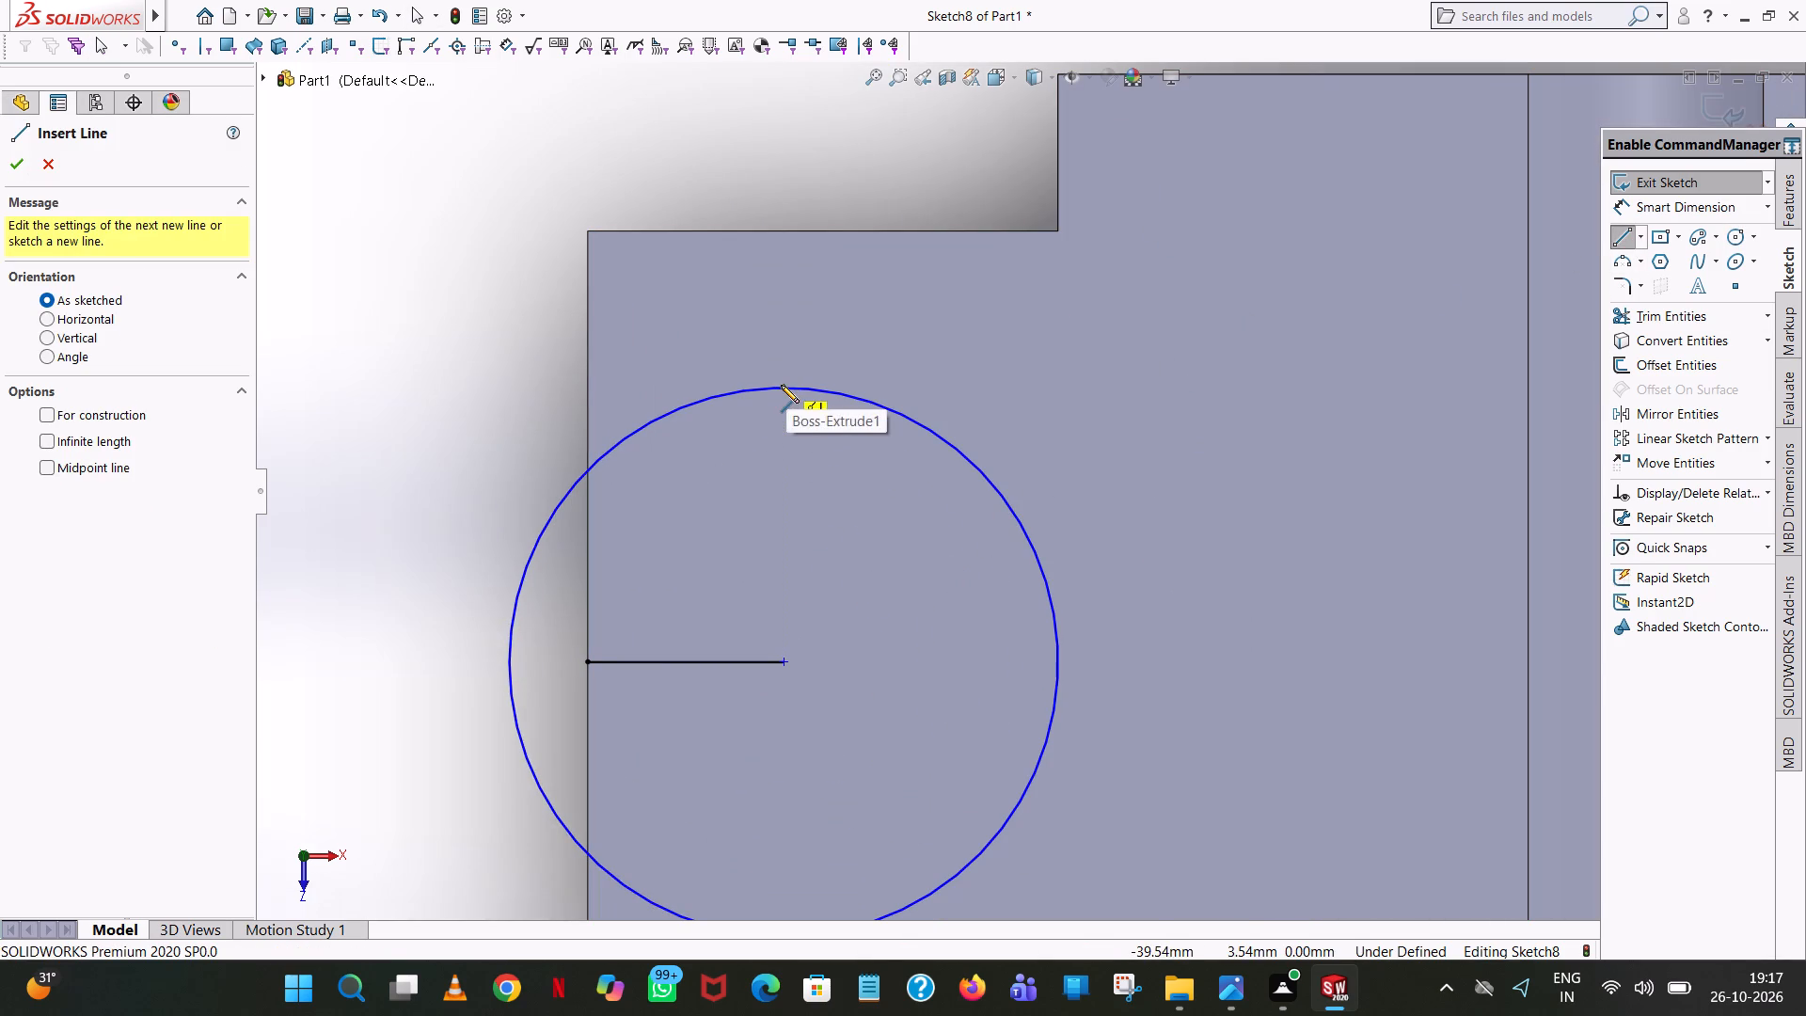
{"action": "left_click", "coordinate": [781, 385]}
{"action": "left_click", "coordinate": [586, 387]}
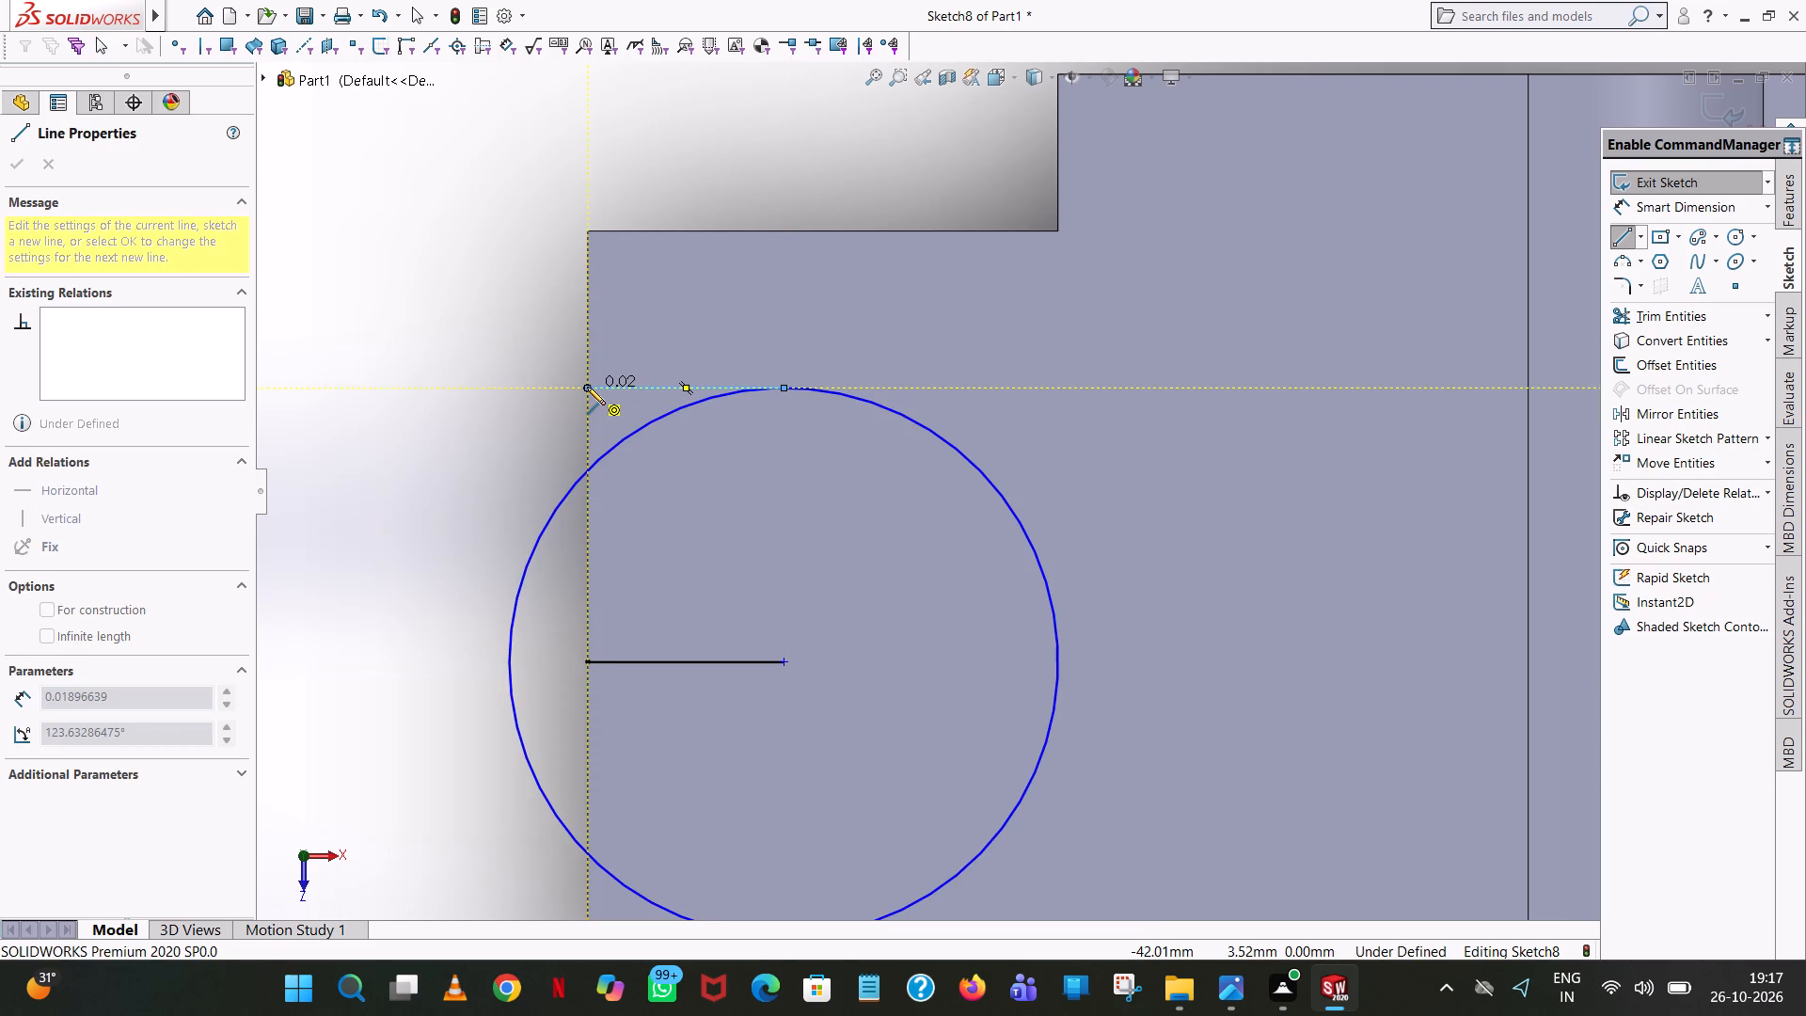
{"action": "scroll", "coordinate": [584, 864], "scroll_direction": "up", "scroll_amount": 5}
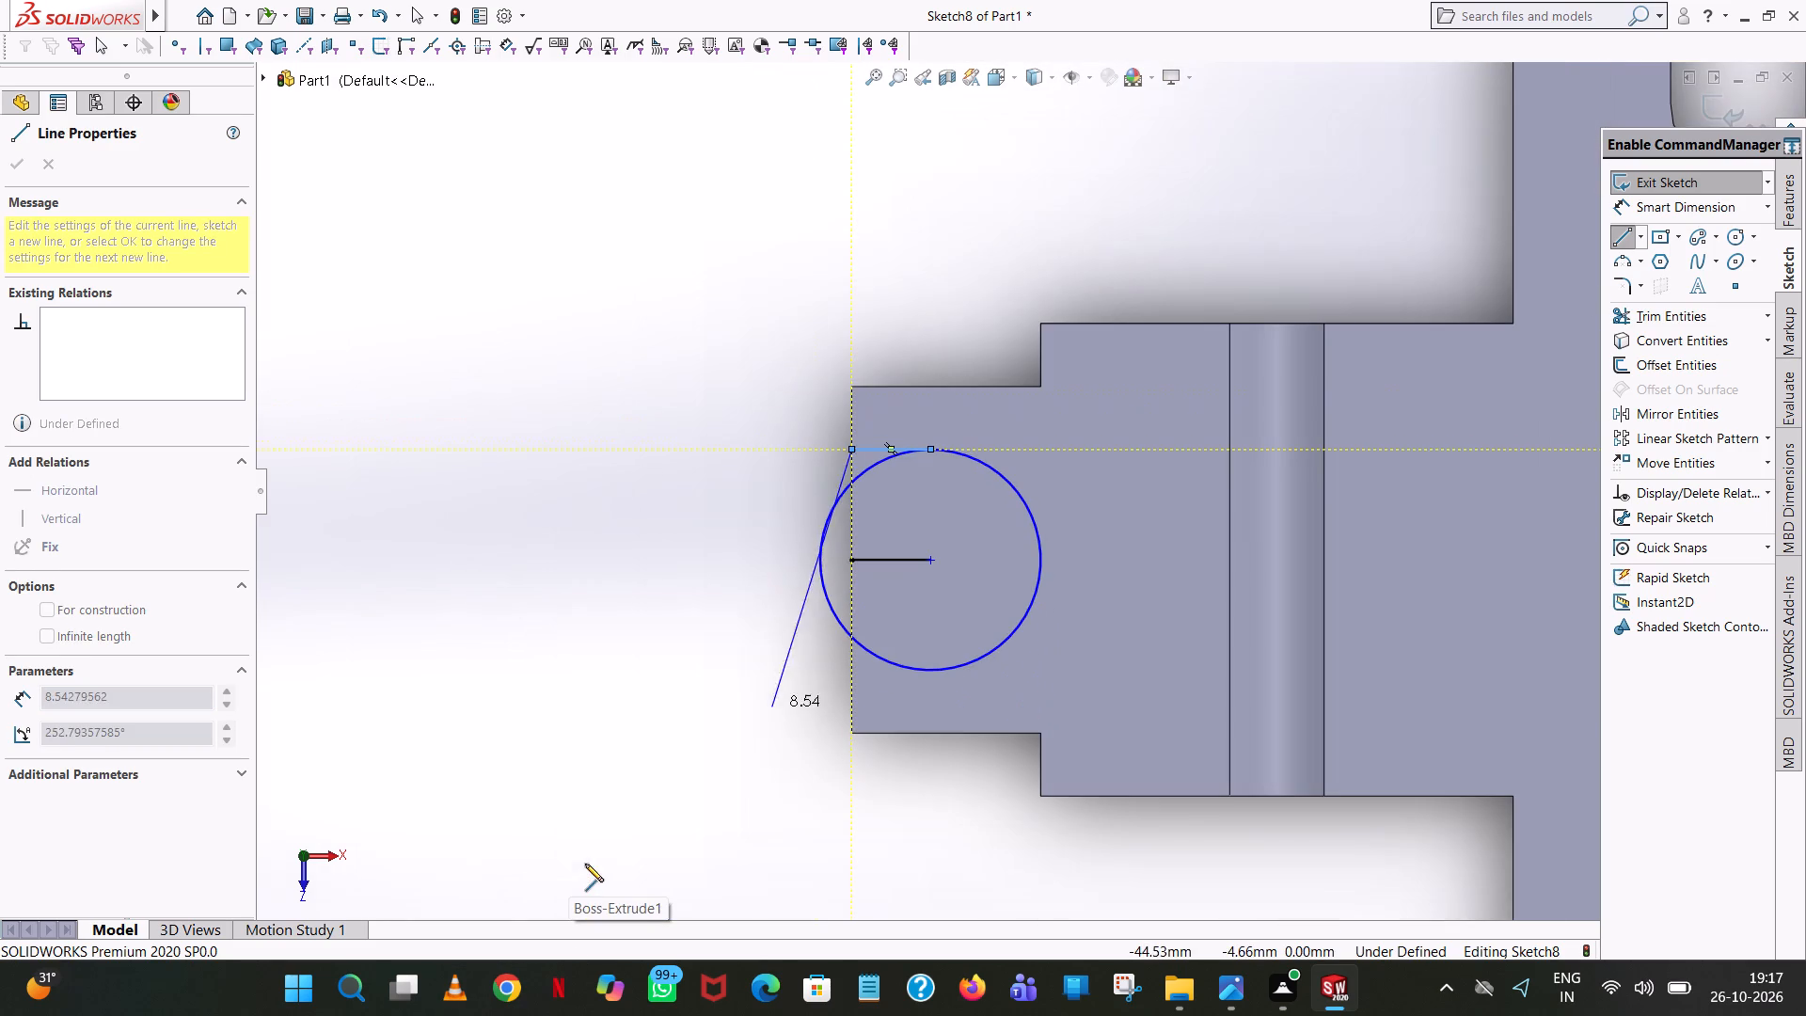
{"action": "left_click", "coordinate": [850, 668]}
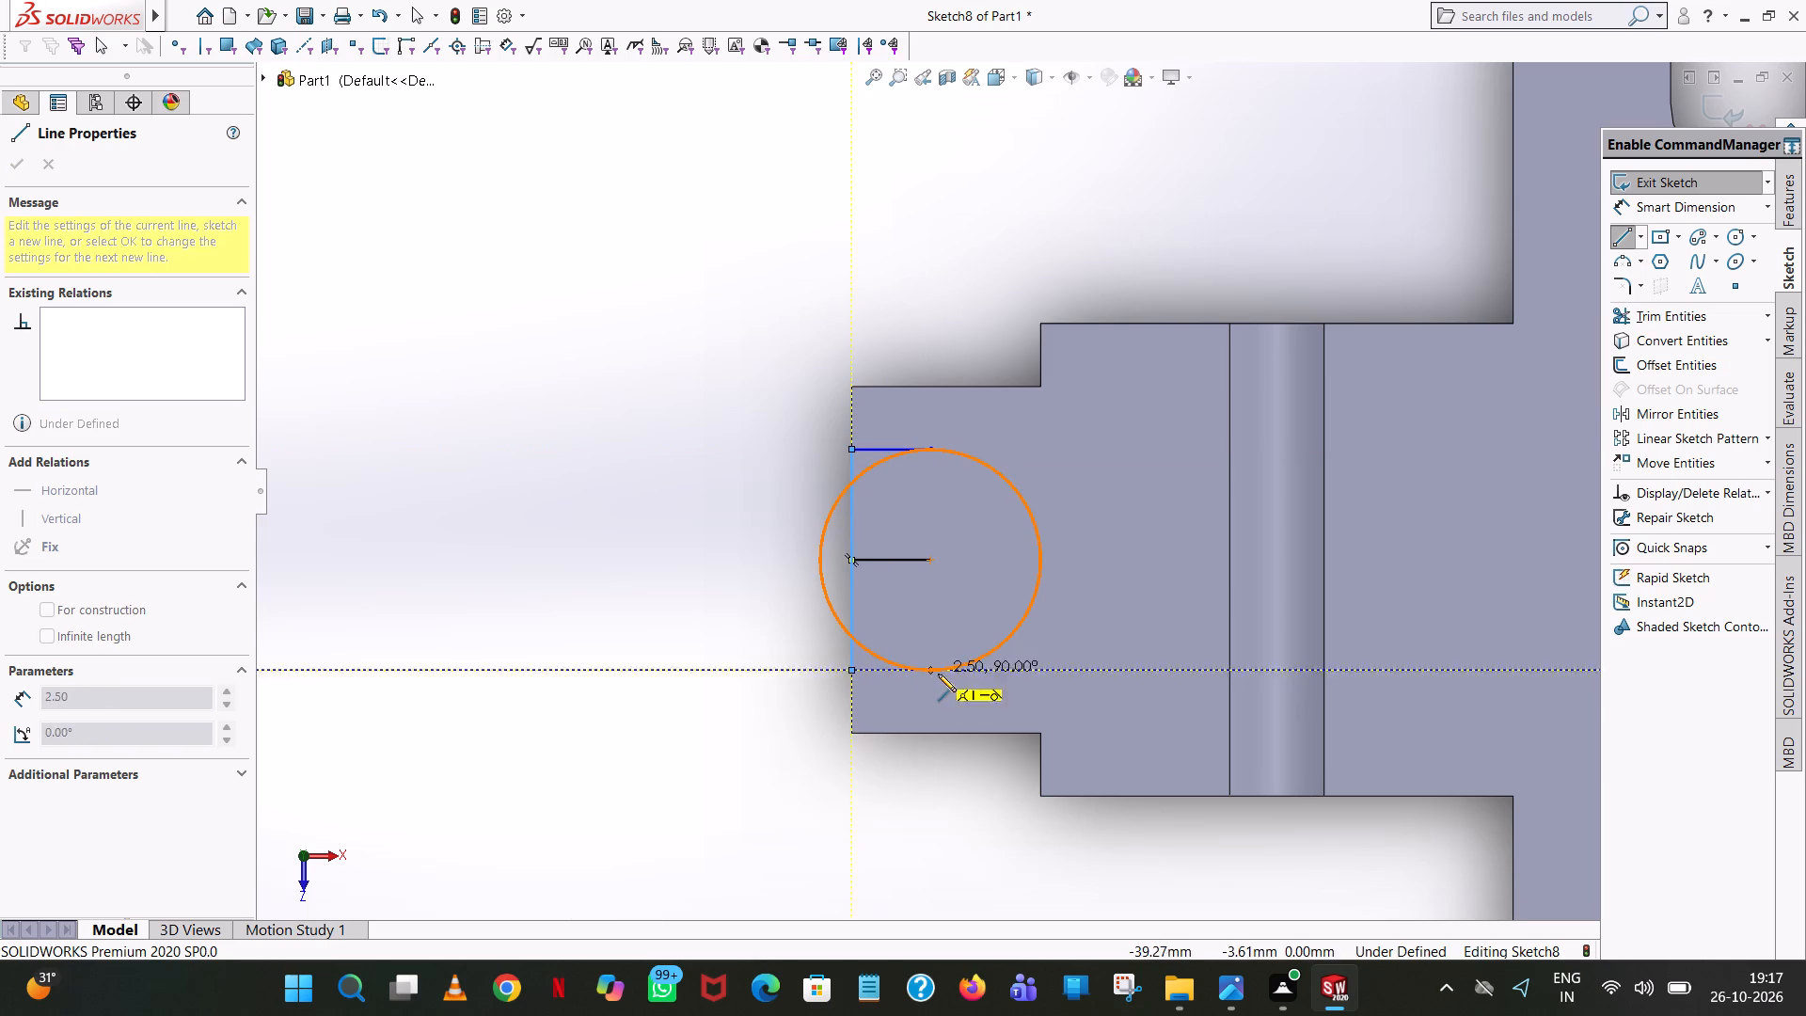
{"action": "scroll", "coordinate": [936, 669], "scroll_direction": "down", "scroll_amount": 7}
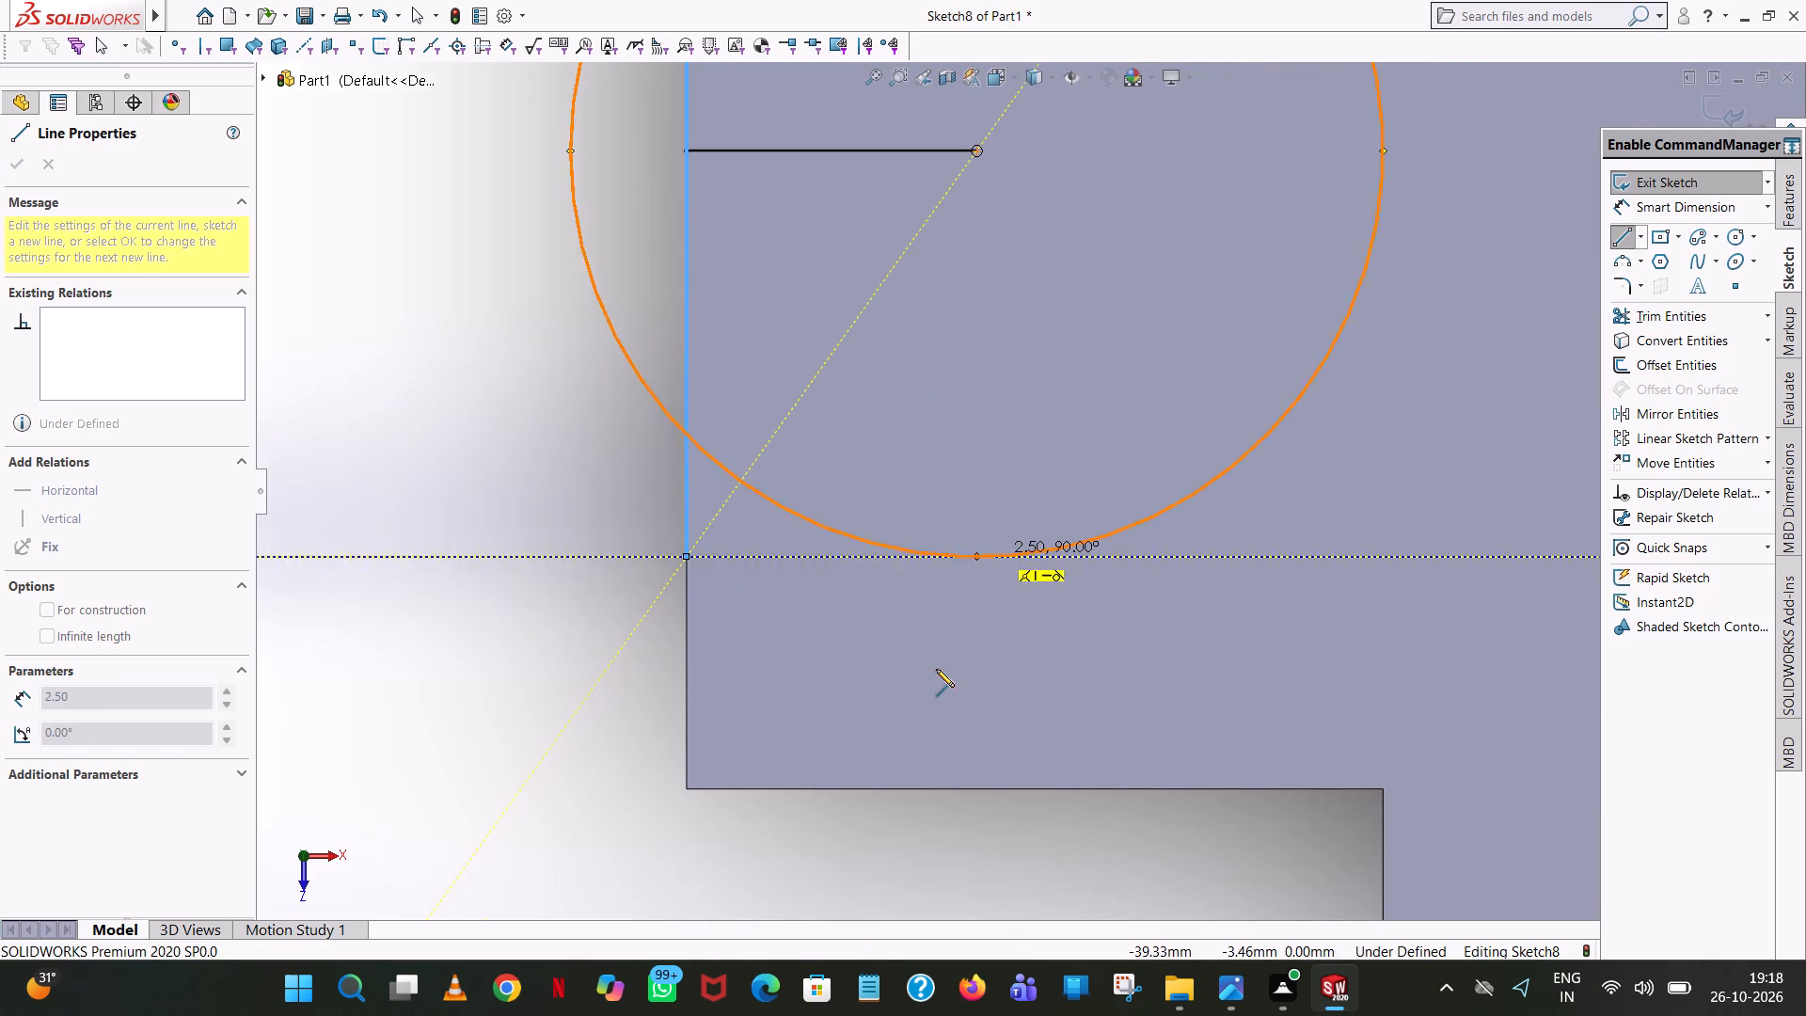
{"action": "left_click", "coordinate": [977, 557]}
{"action": "right_click", "coordinate": [977, 557]}
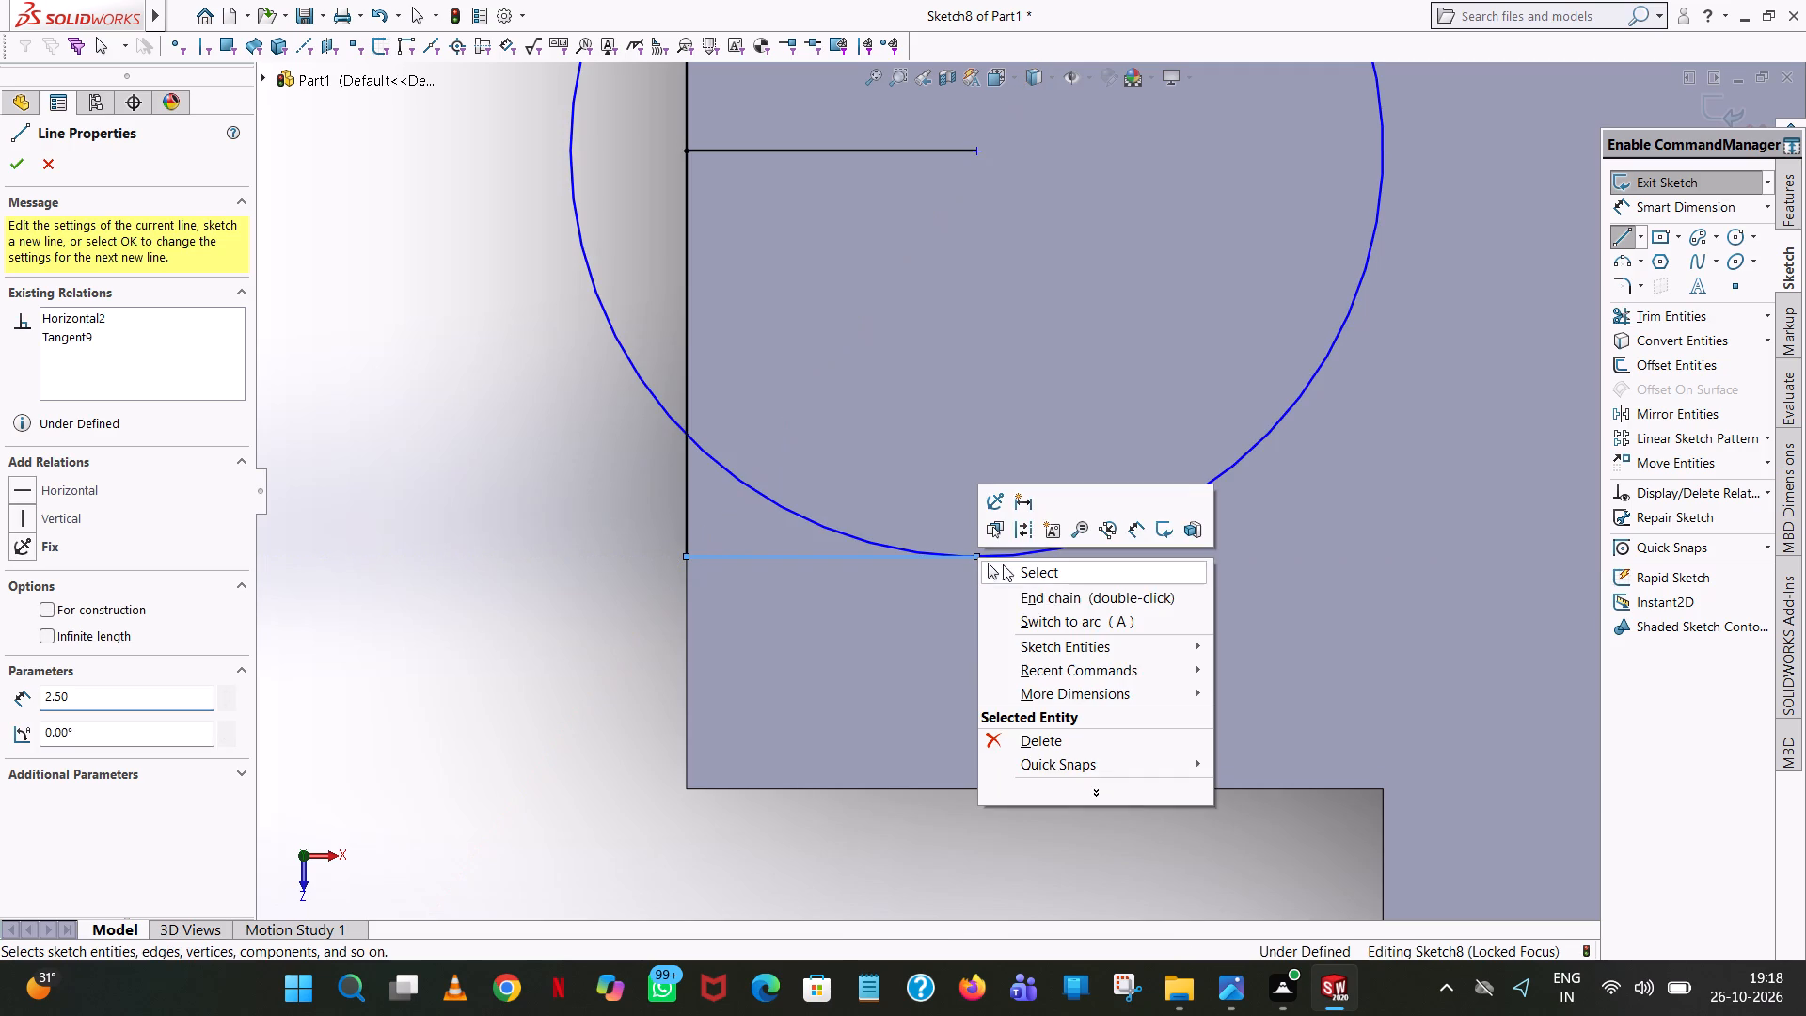
{"action": "left_click", "coordinate": [1044, 577]}
Trim the circle's outer arcs and the centre line to leave a closed U-shaped slot profile at the outer edge.
{"action": "left_click", "coordinate": [1652, 312]}
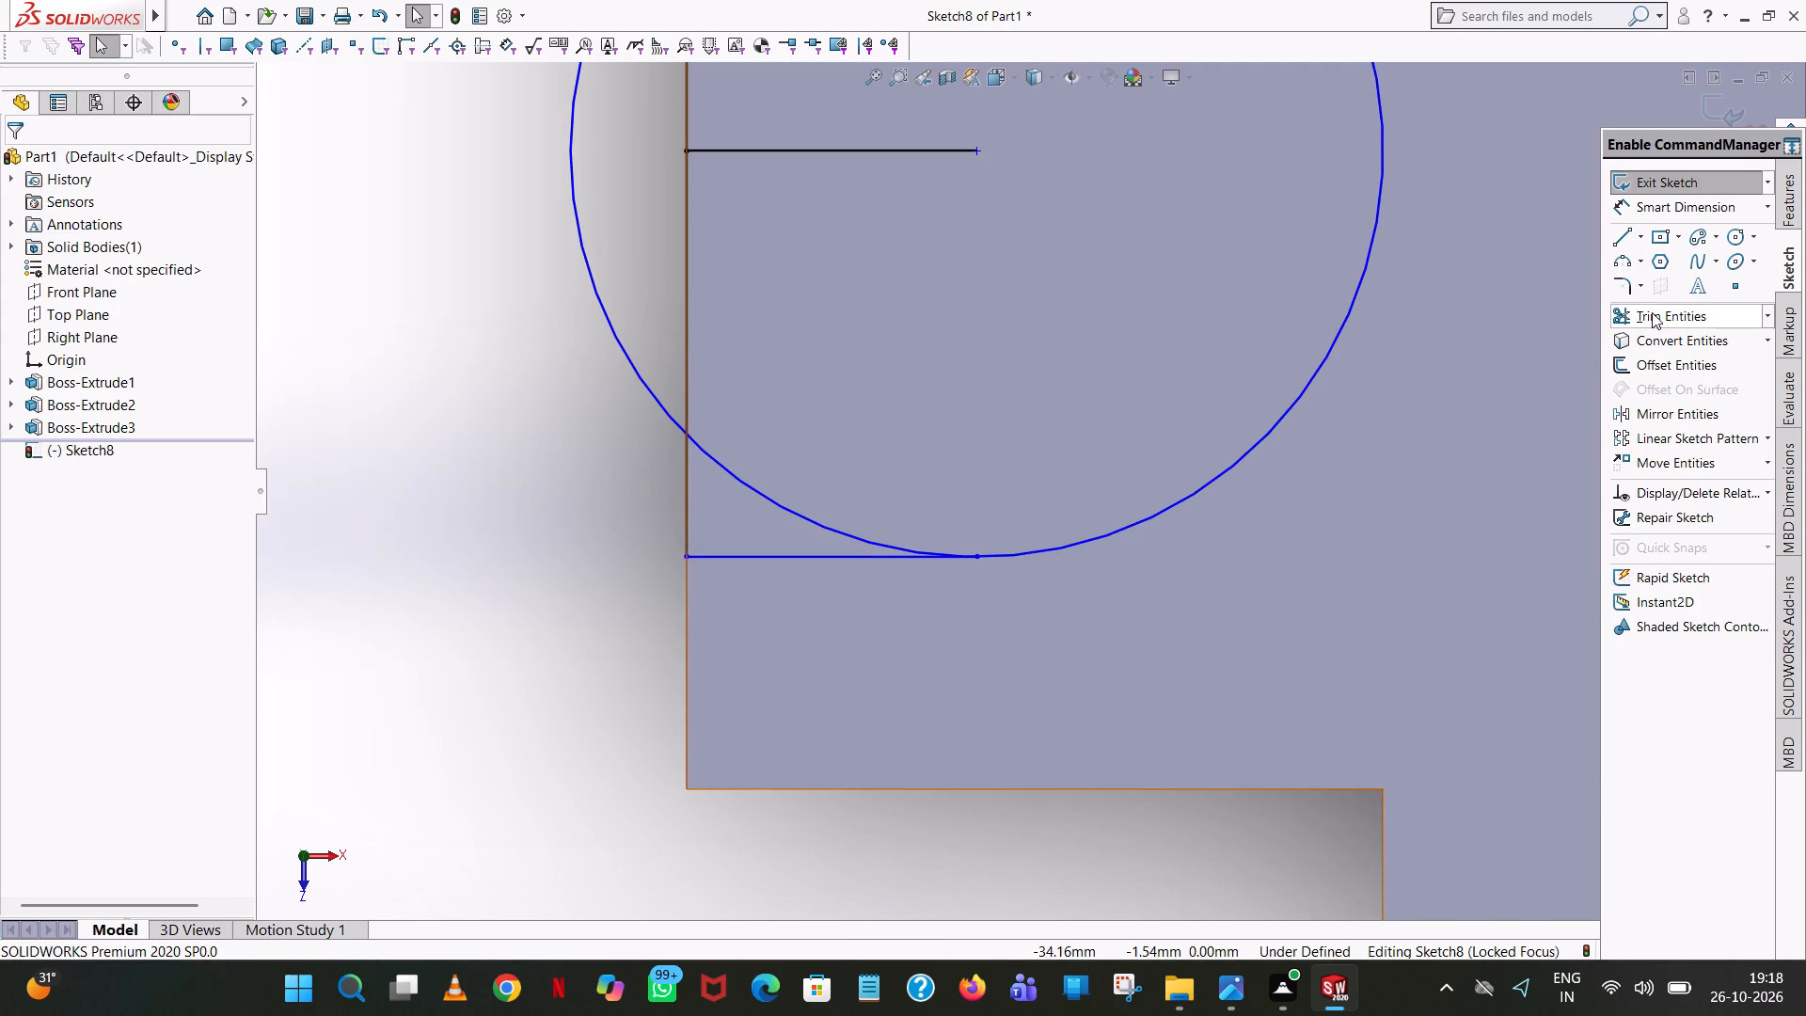
{"action": "left_click", "coordinate": [620, 337]}
{"action": "left_click", "coordinate": [717, 468]}
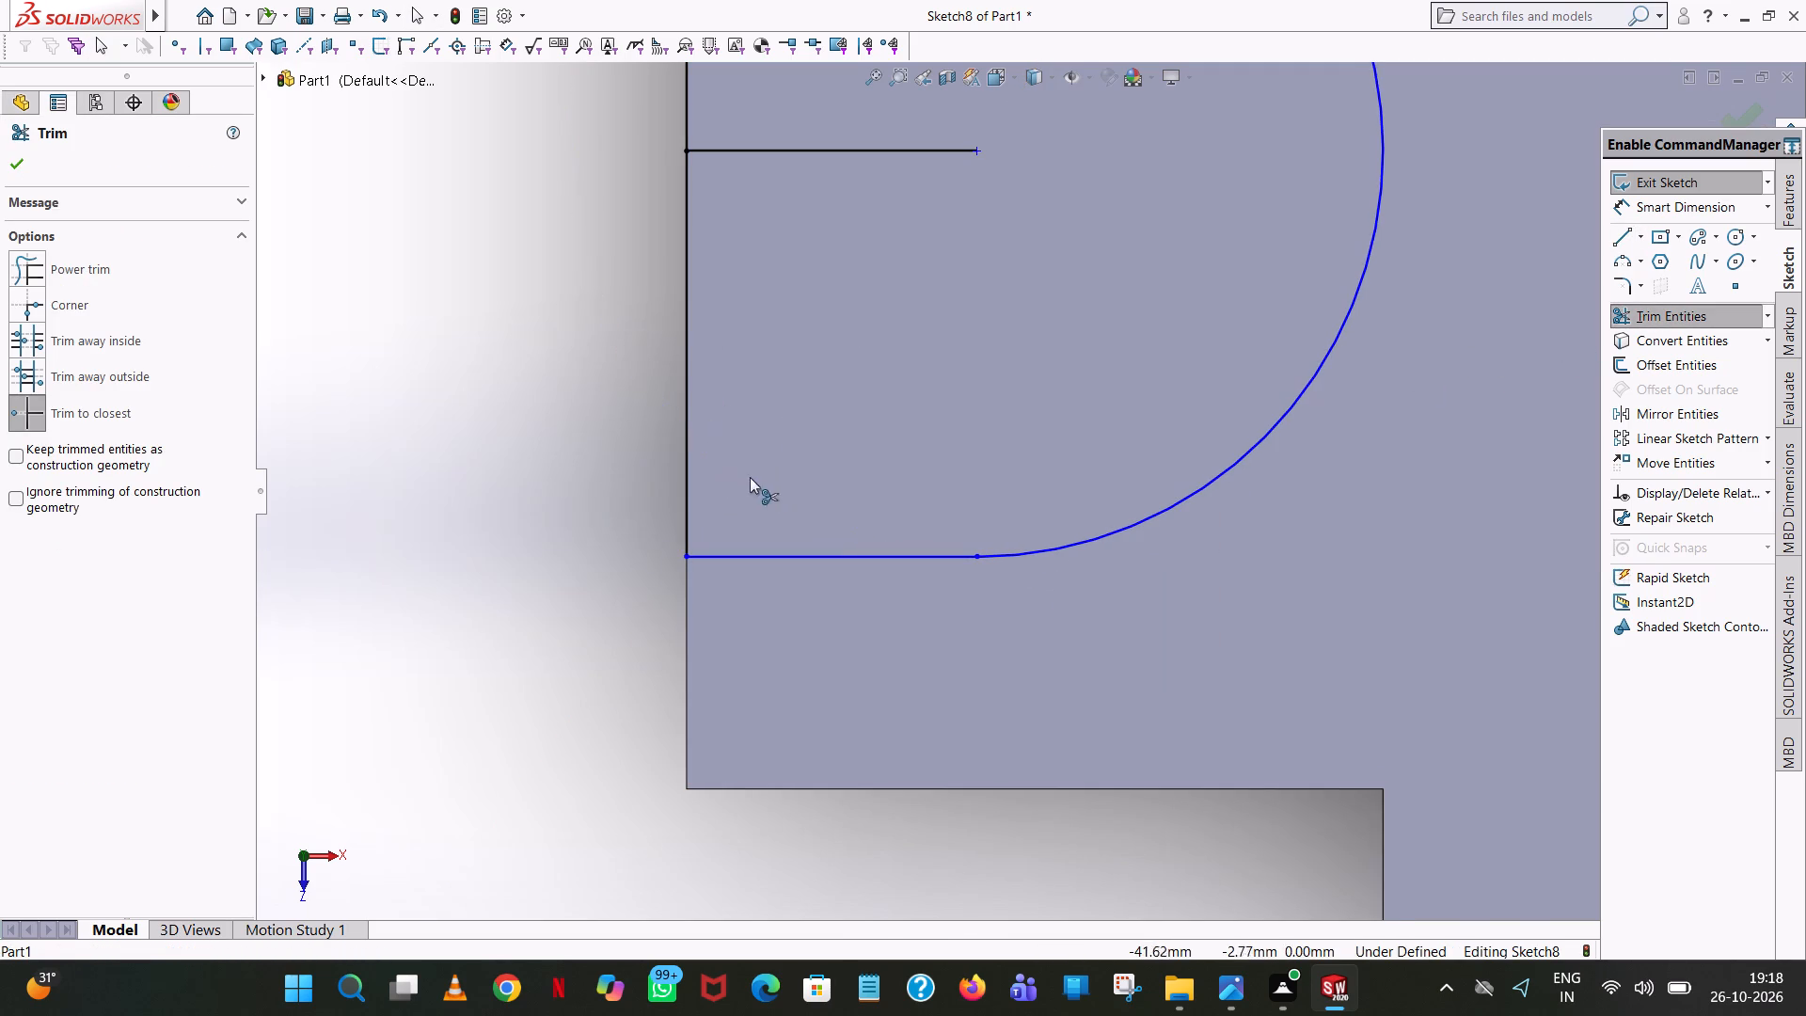
{"action": "left_click", "coordinate": [921, 143]}
{"action": "left_click", "coordinate": [921, 149]}
{"action": "scroll", "coordinate": [921, 149], "scroll_direction": "up", "scroll_amount": 3}
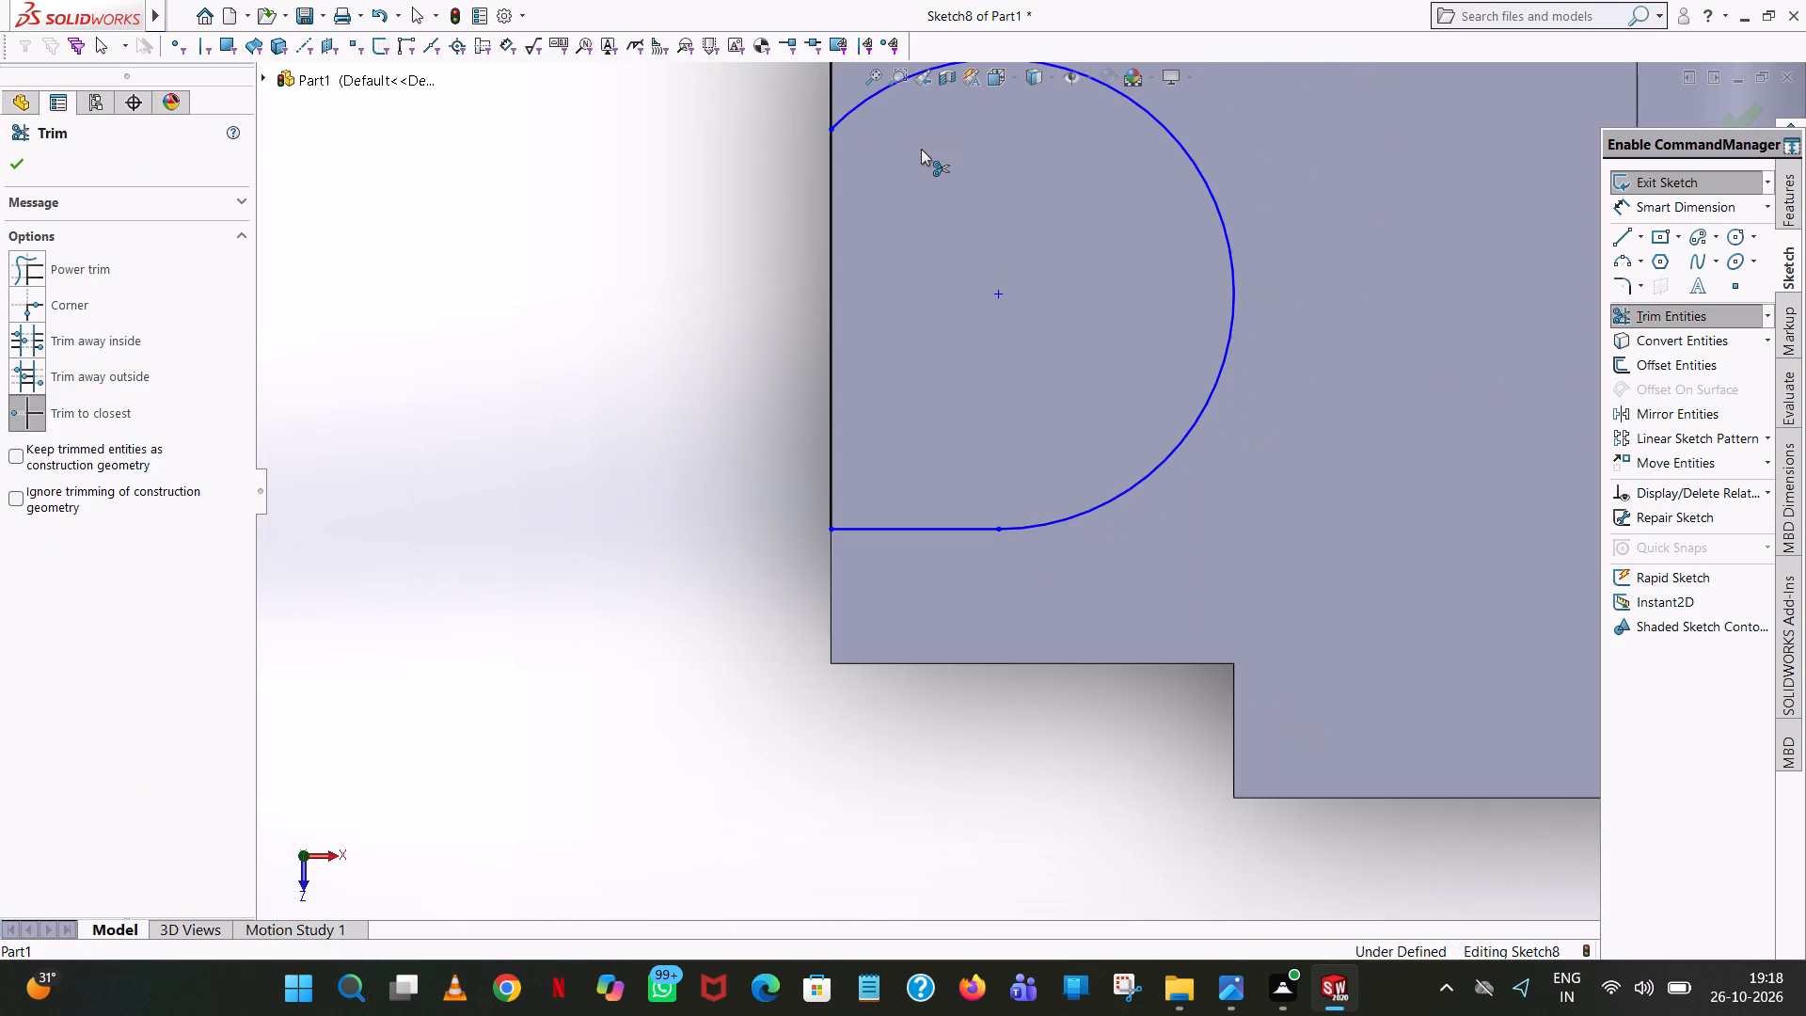
{"action": "scroll", "coordinate": [968, 148], "scroll_direction": "up", "scroll_amount": 2}
{"action": "left_click", "coordinate": [947, 198]}
{"action": "scroll", "coordinate": [955, 199], "scroll_direction": "up", "scroll_amount": 1}
{"action": "scroll", "coordinate": [955, 199], "scroll_direction": "down", "scroll_amount": 2}
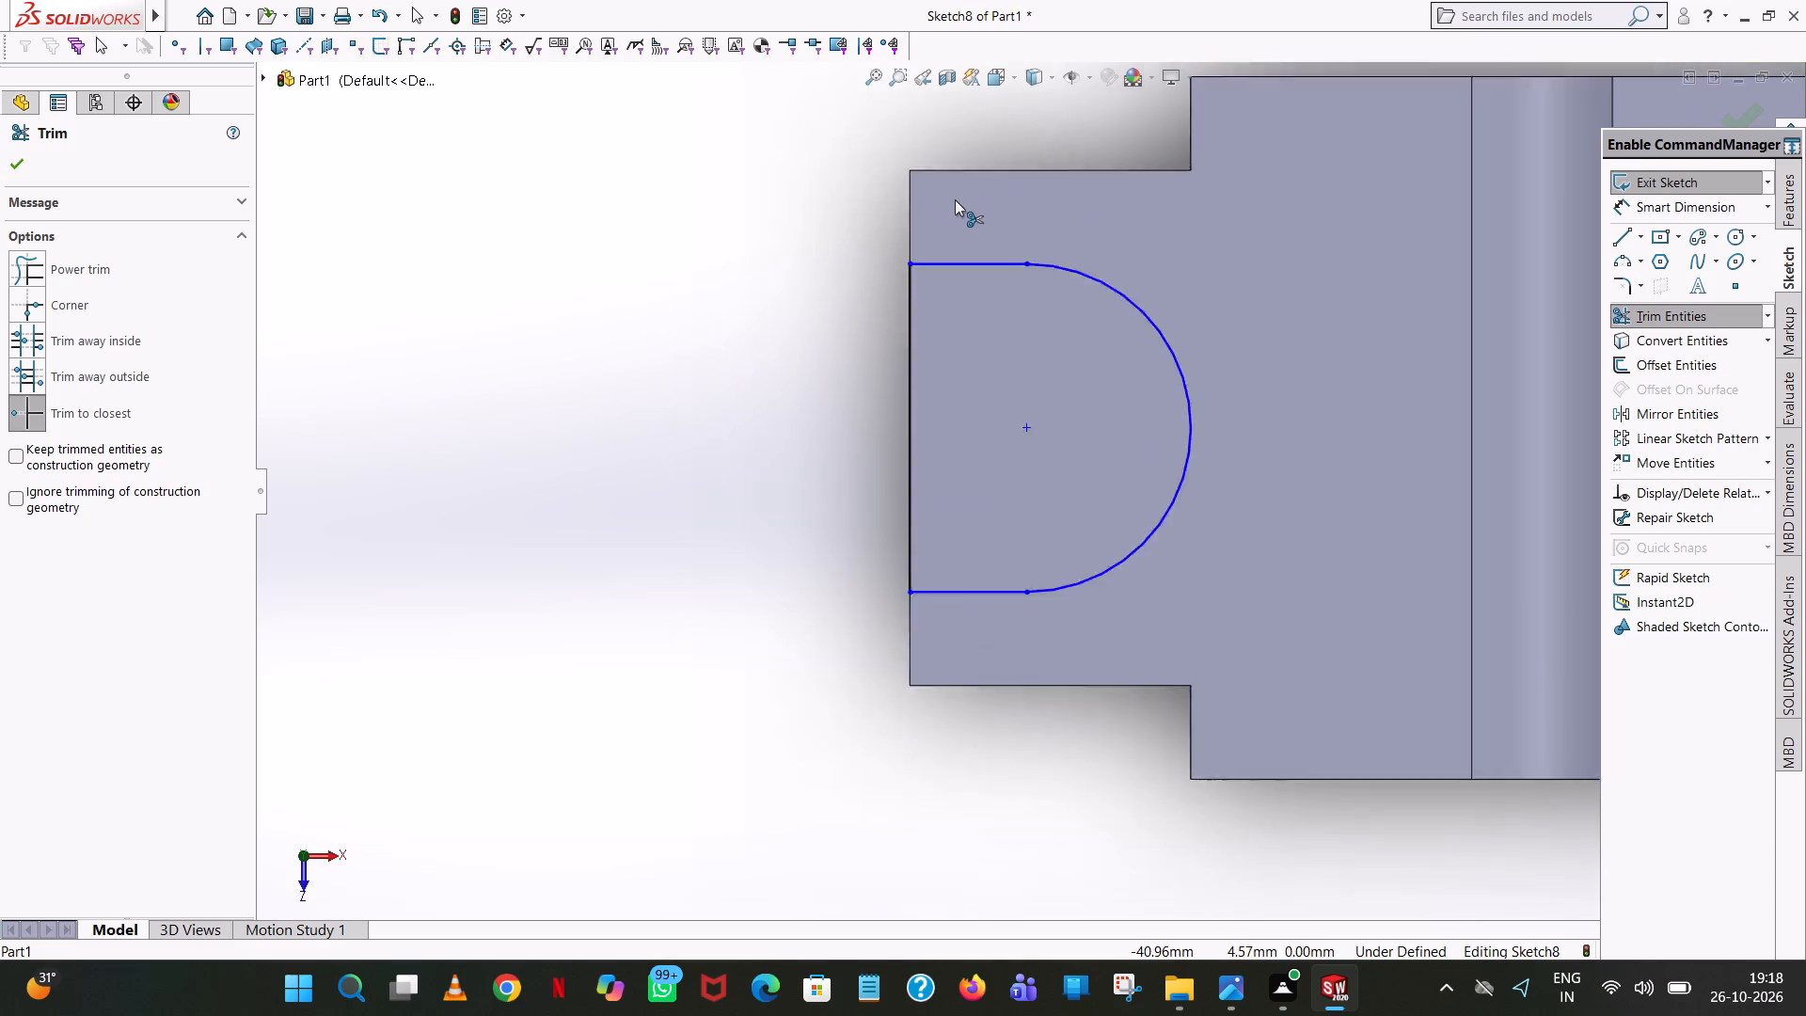
{"action": "scroll", "coordinate": [955, 199], "scroll_direction": "down", "scroll_amount": 4}
{"action": "left_click", "coordinate": [9, 155]}
Cut the U-shaped slot profile blind into the end step, trying a 6 mm depth first and settling on 5 mm.
{"action": "scroll", "coordinate": [752, 359], "scroll_direction": "up", "scroll_amount": 6}
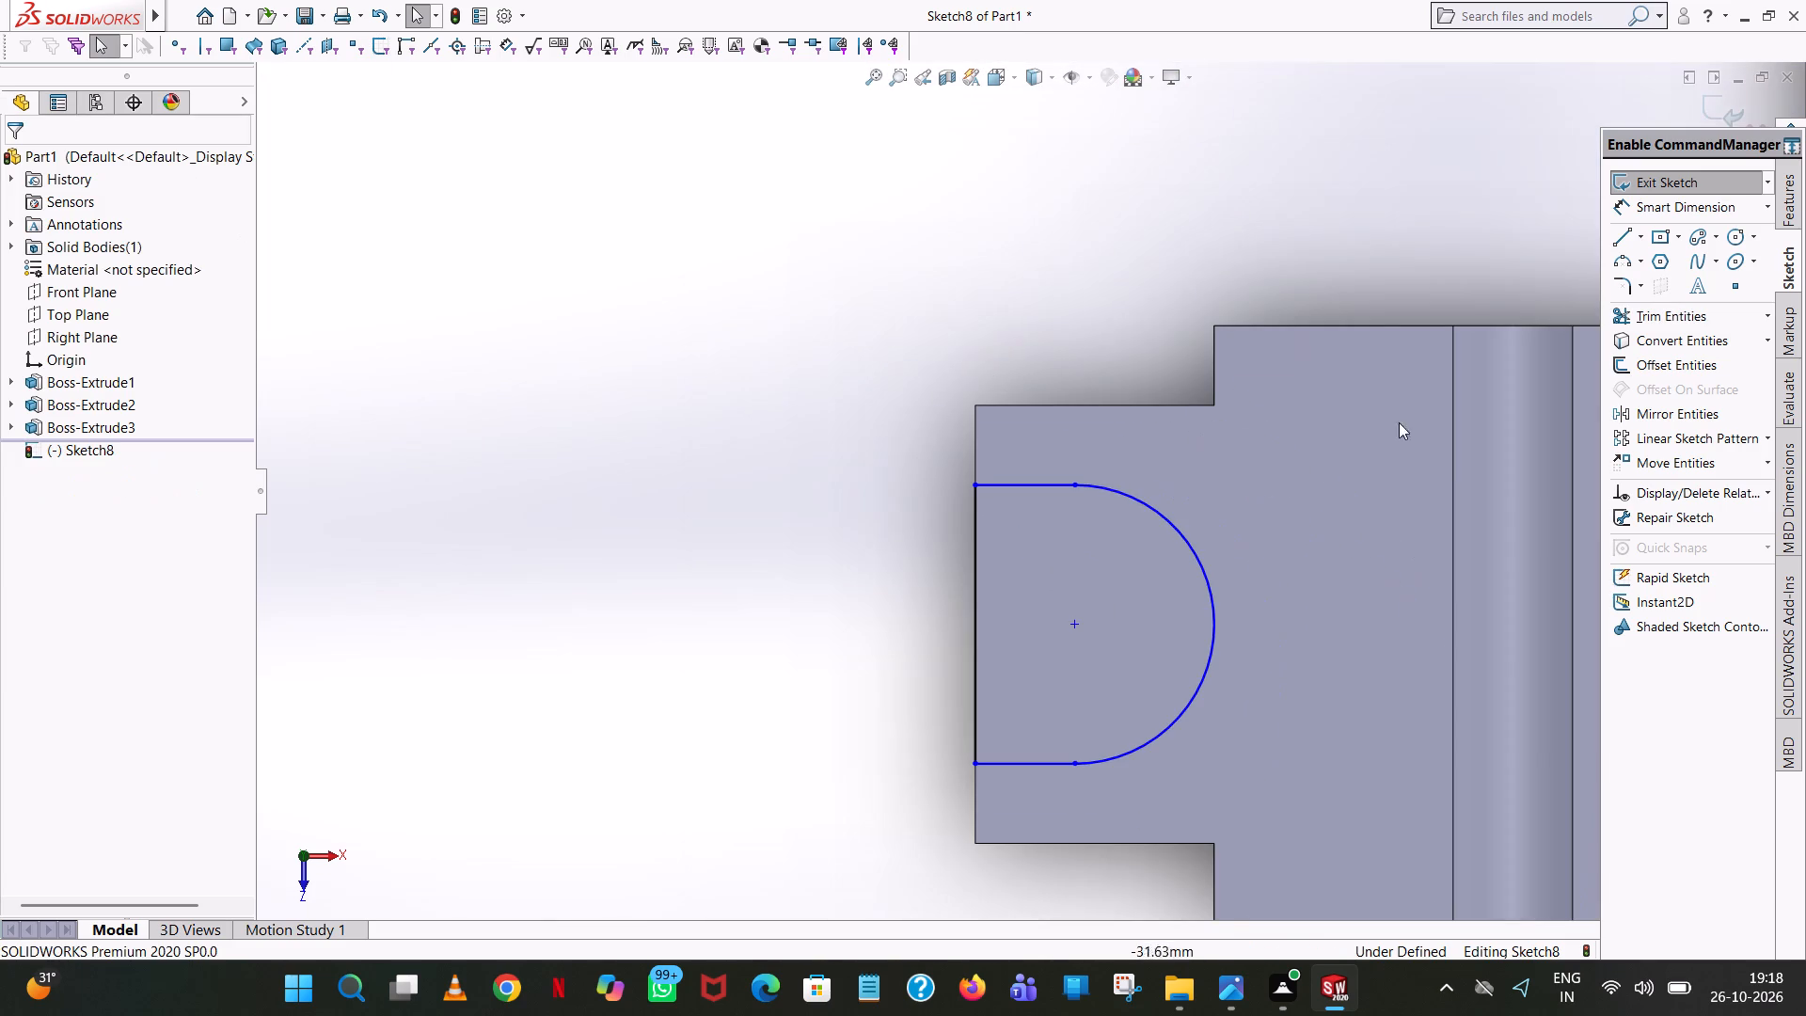
{"action": "left_click", "coordinate": [1794, 203]}
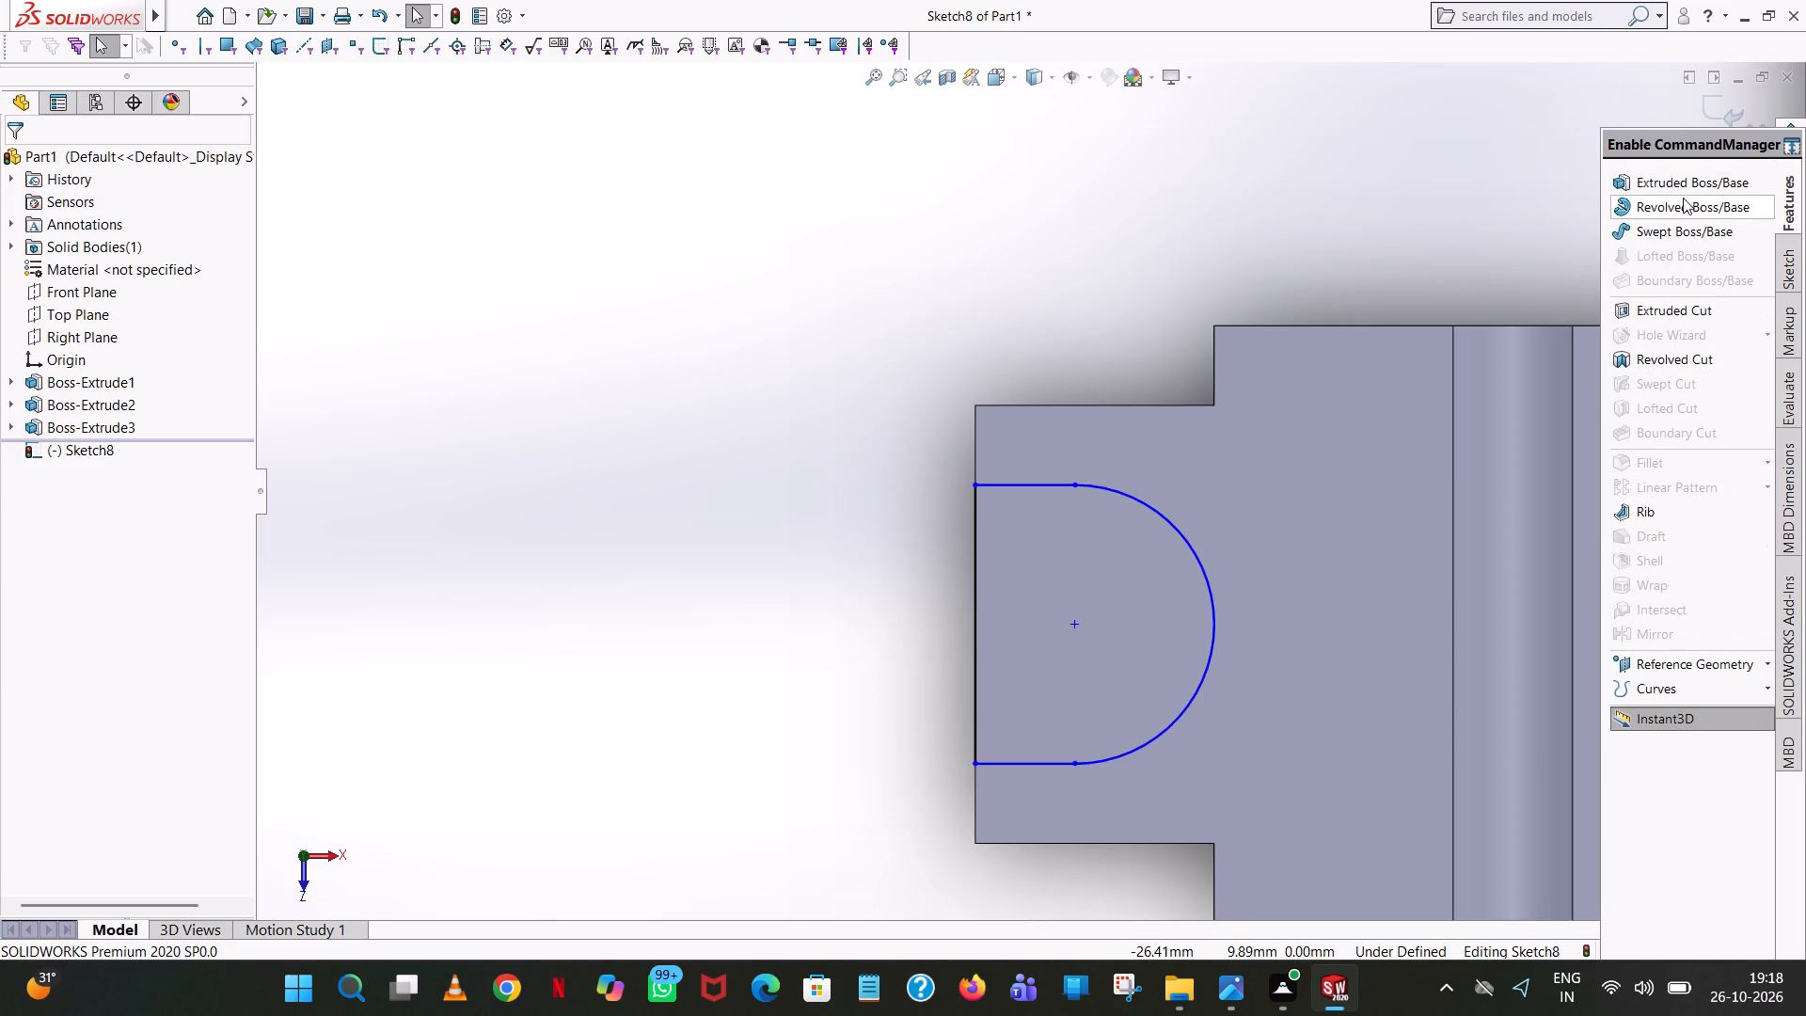
{"action": "left_click", "coordinate": [1664, 321]}
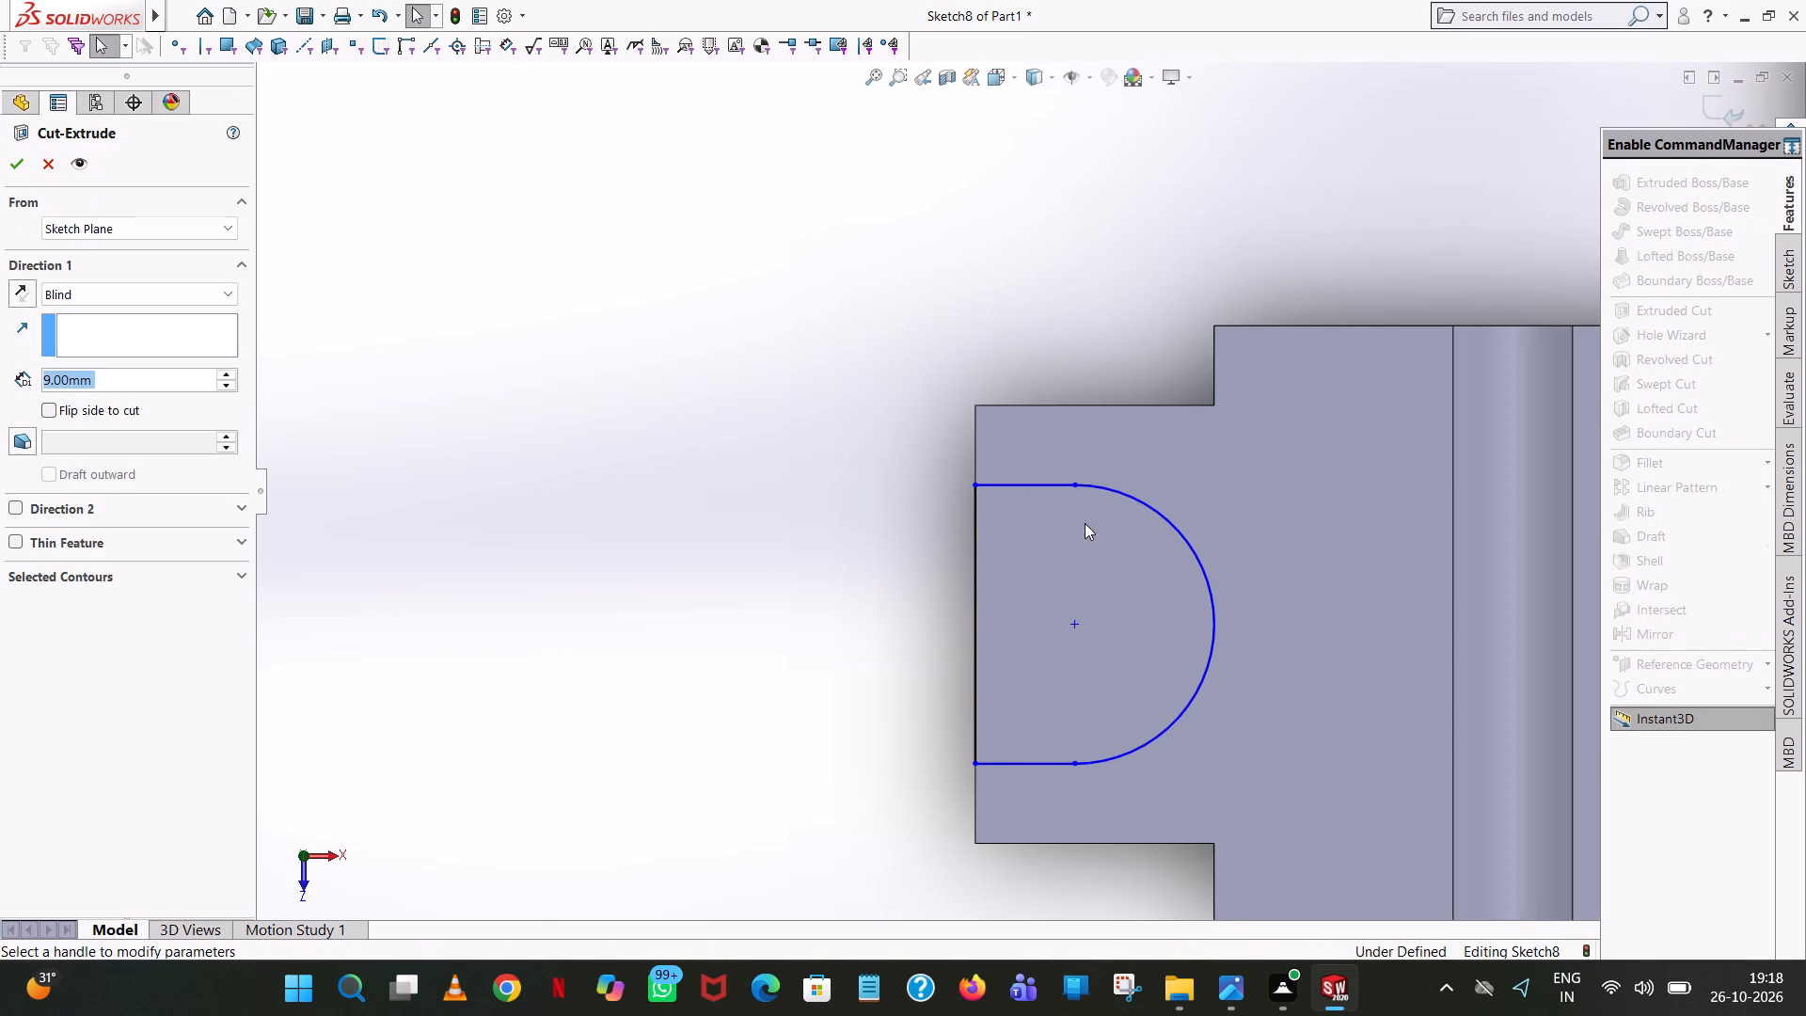
{"action": "middle_click_drag", "start_coordinate": [1242, 672], "coordinate": [1219, 438]}
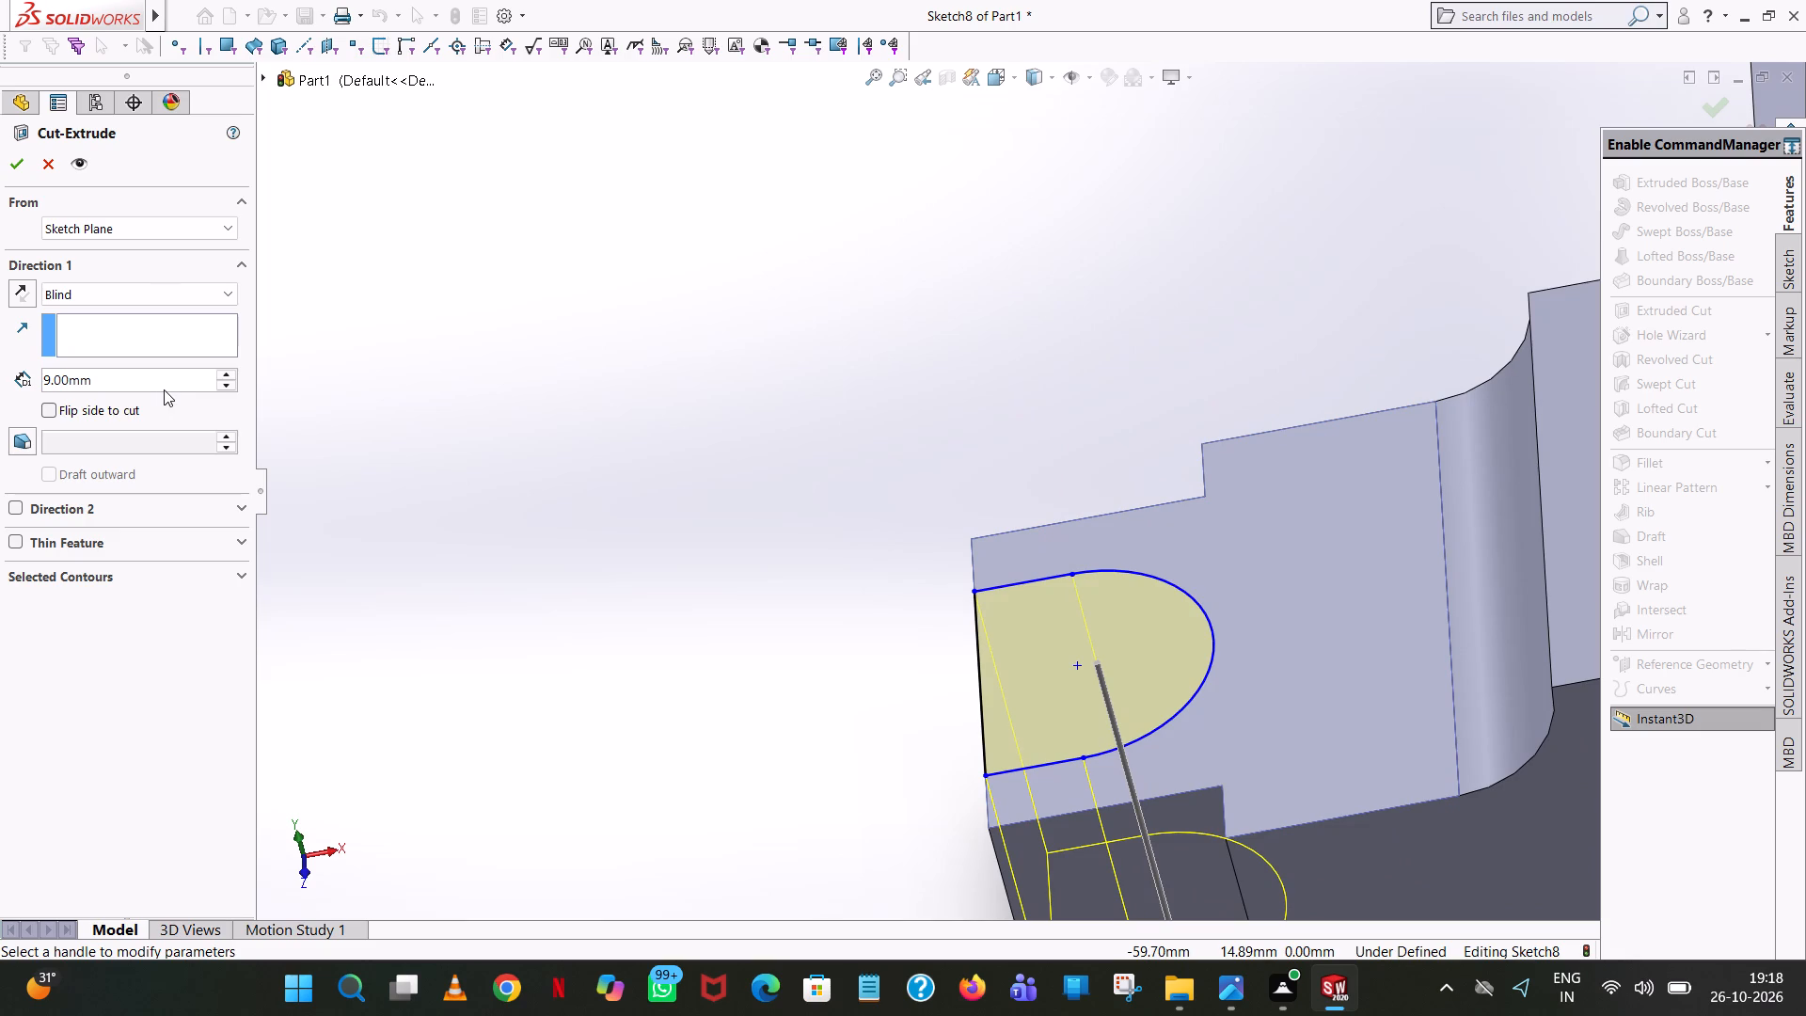
{"action": "double_click", "coordinate": [162, 387]}
{"action": "key", "text": "6"}
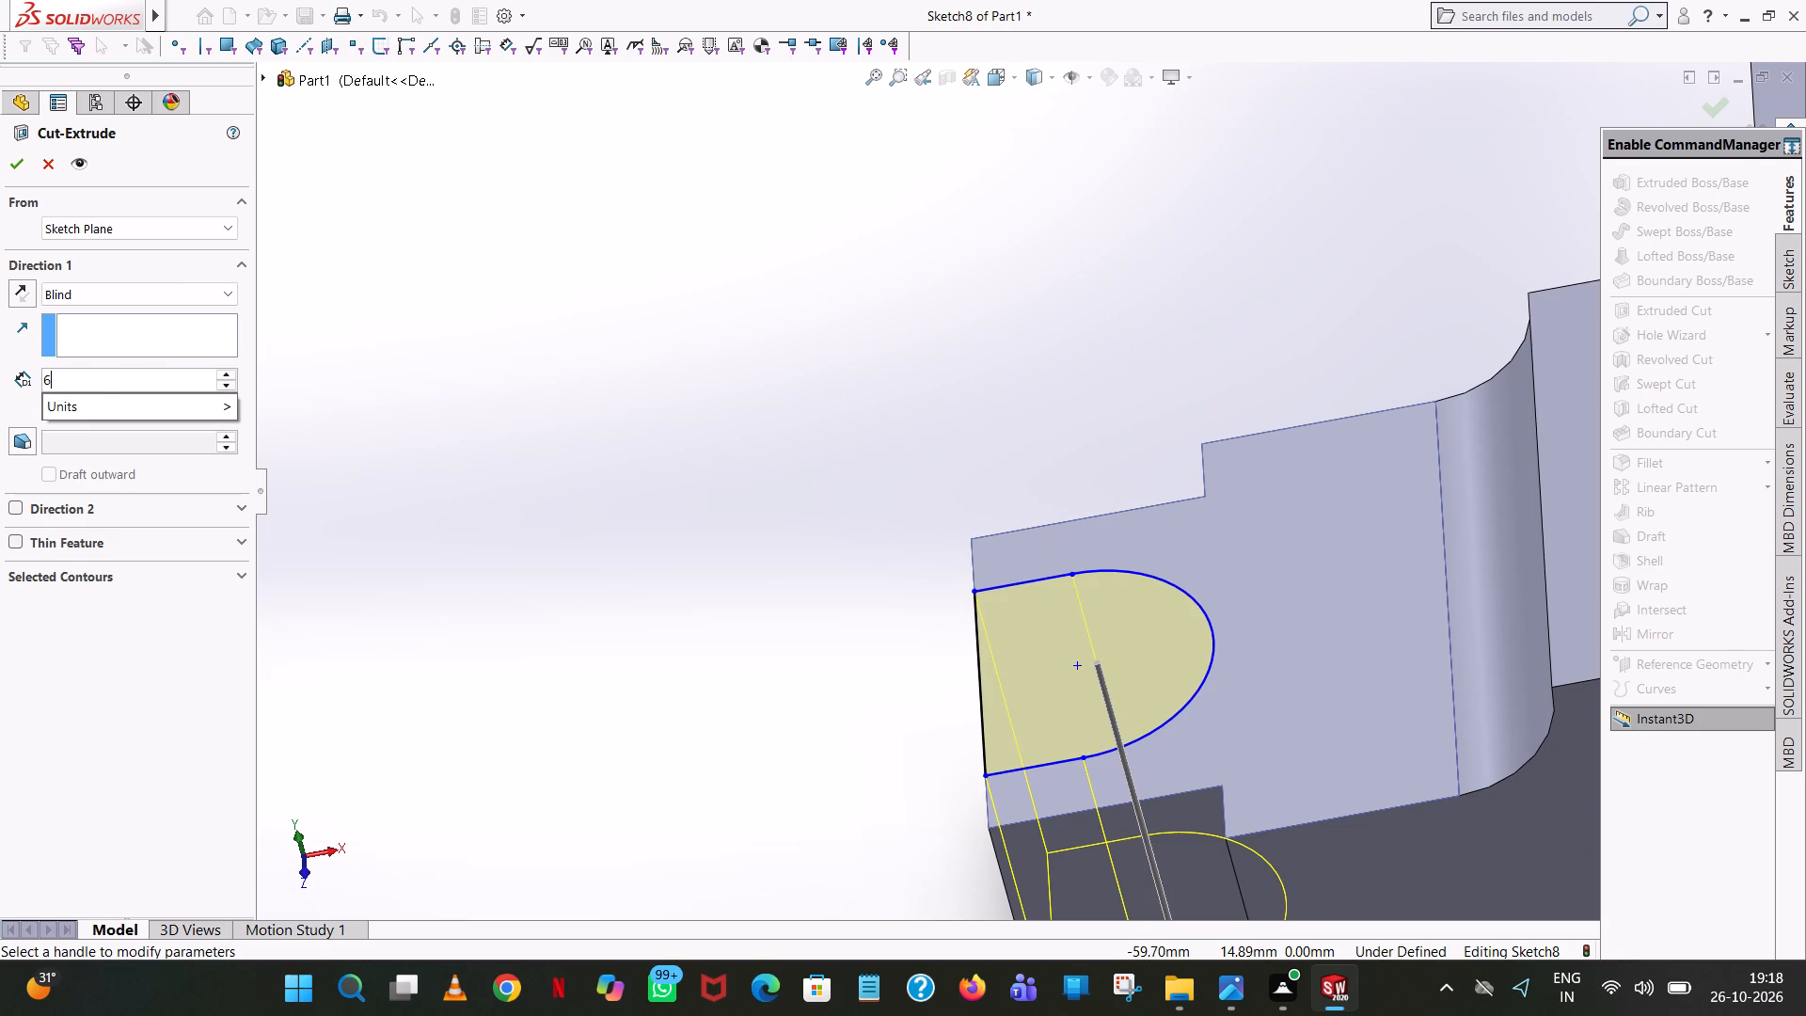
{"action": "left_click", "coordinate": [357, 249]}
{"action": "left_click", "coordinate": [17, 159]}
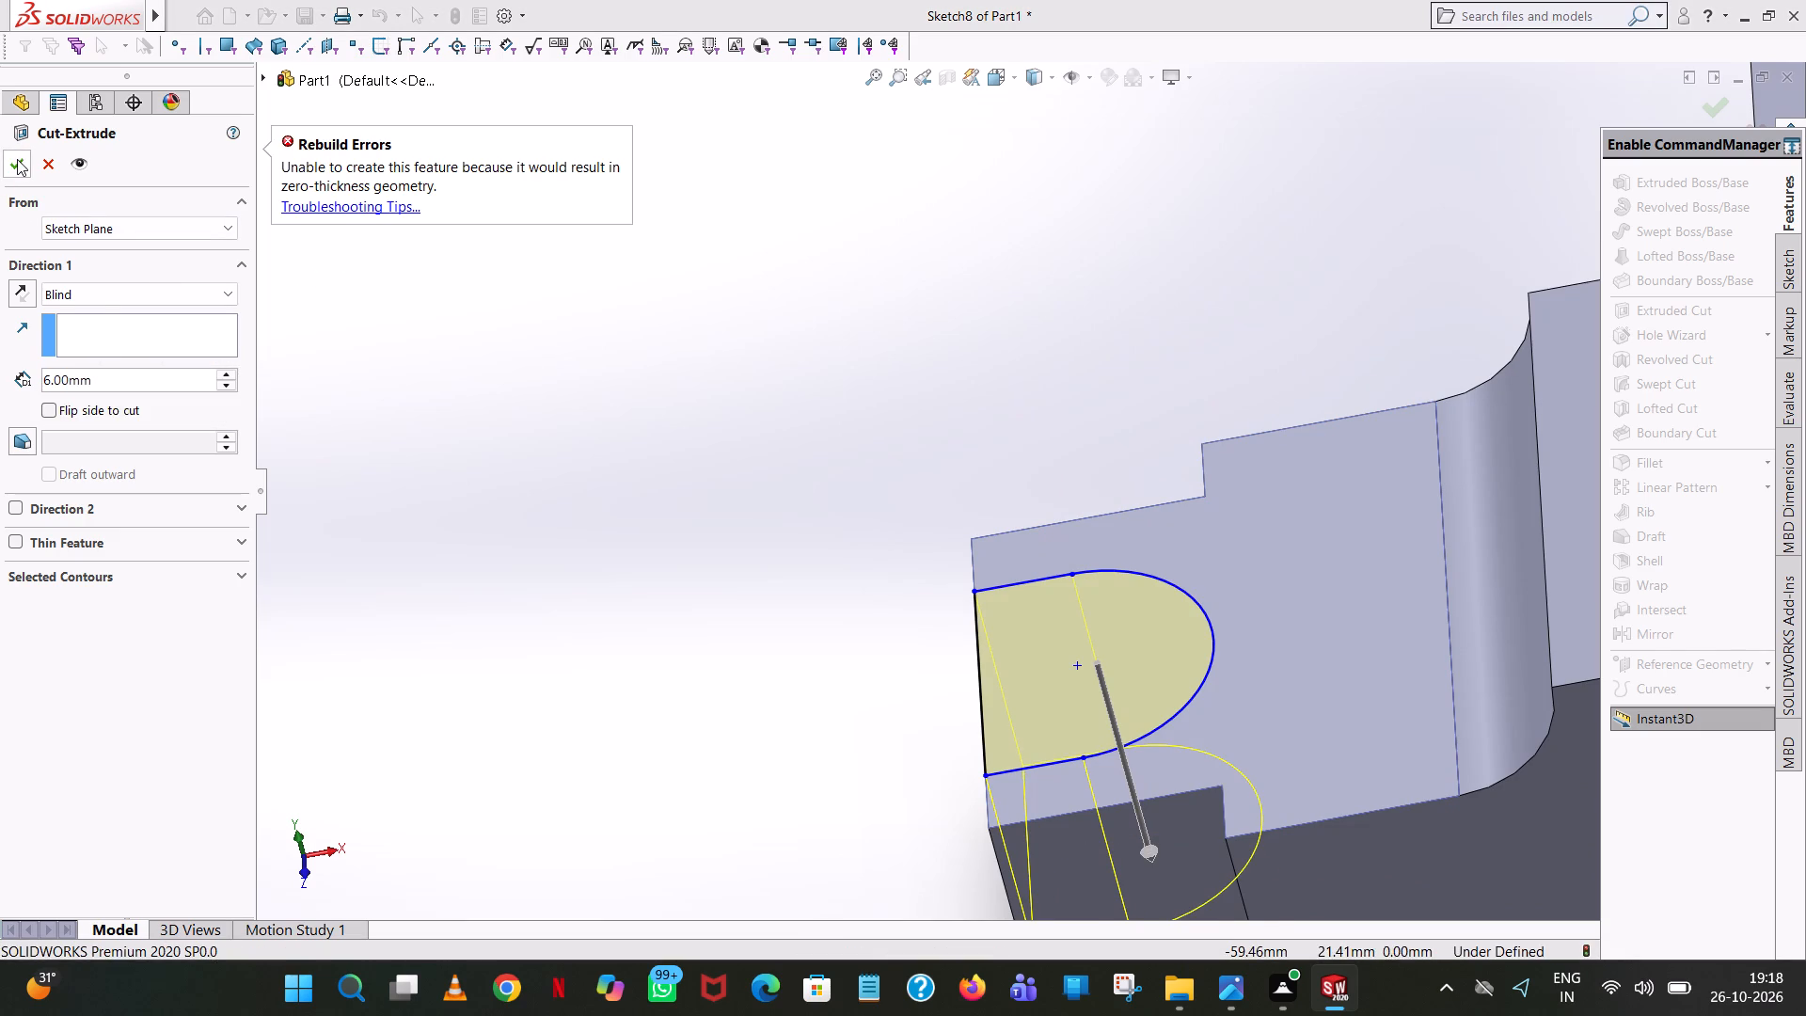
{"action": "double_click", "coordinate": [124, 378]}
{"action": "key", "text": "5"}
{"action": "key", "text": "Return"}
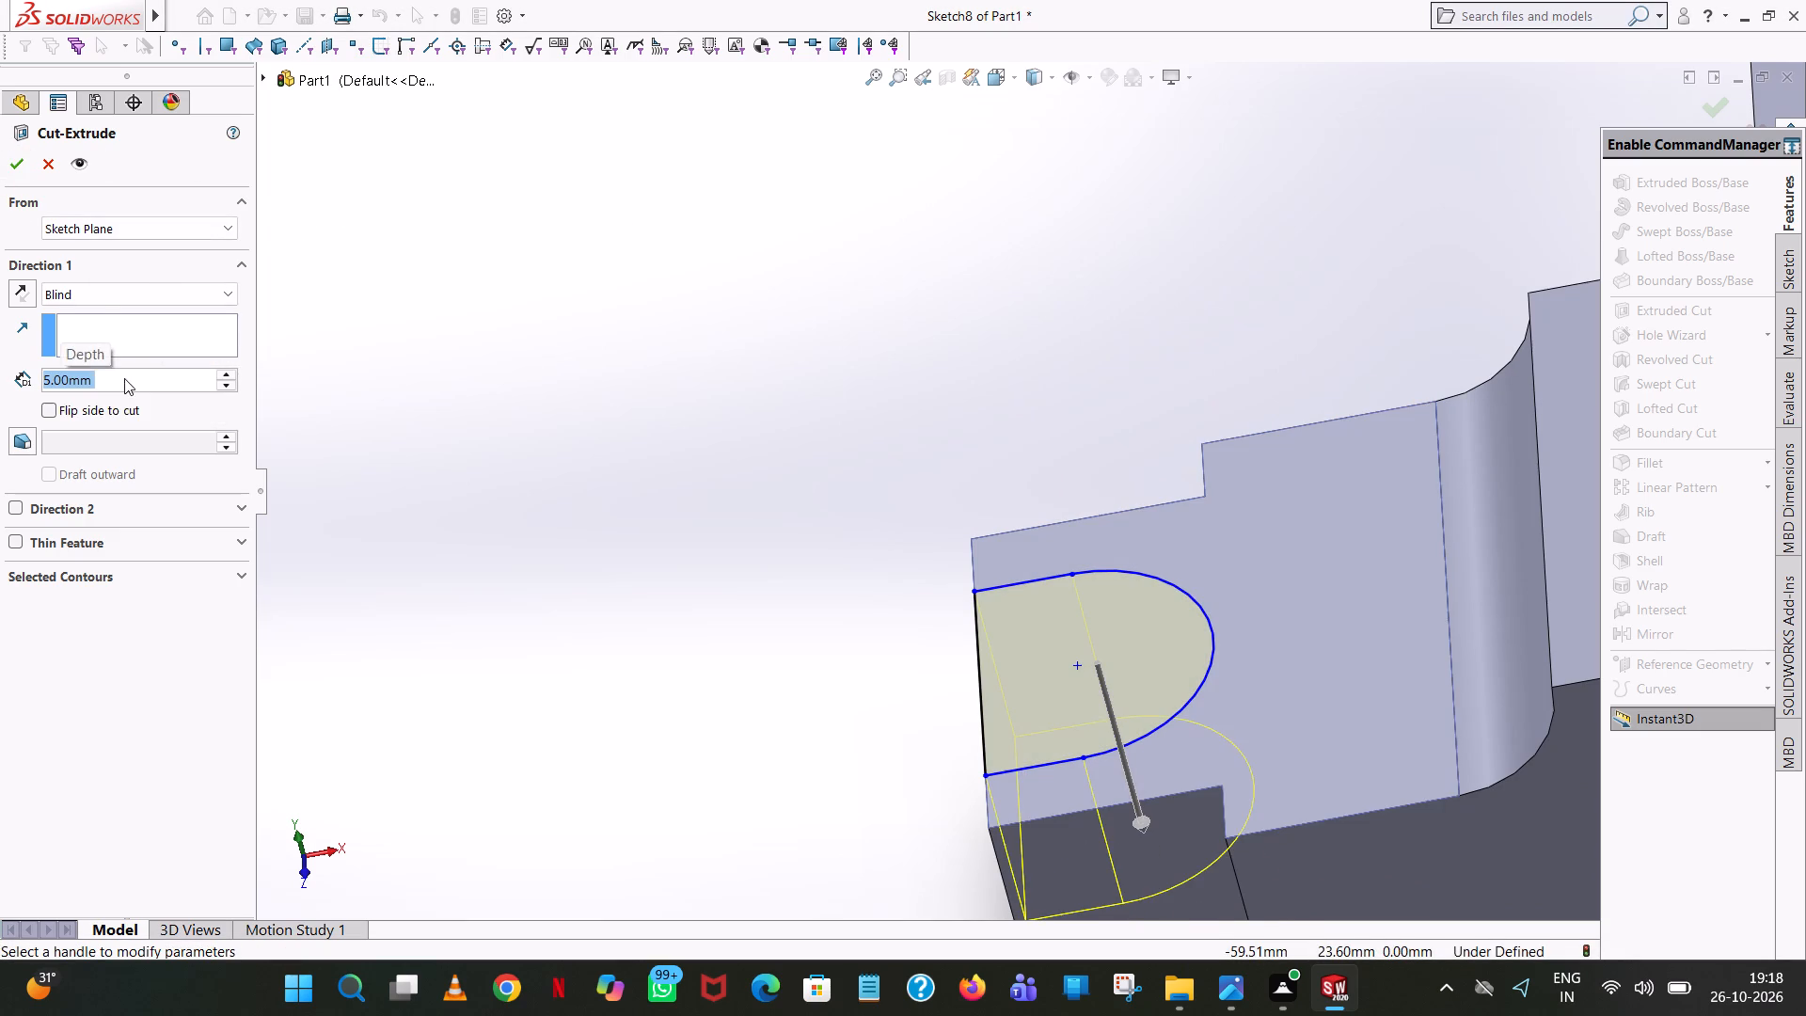
{"action": "left_click", "coordinate": [16, 165]}
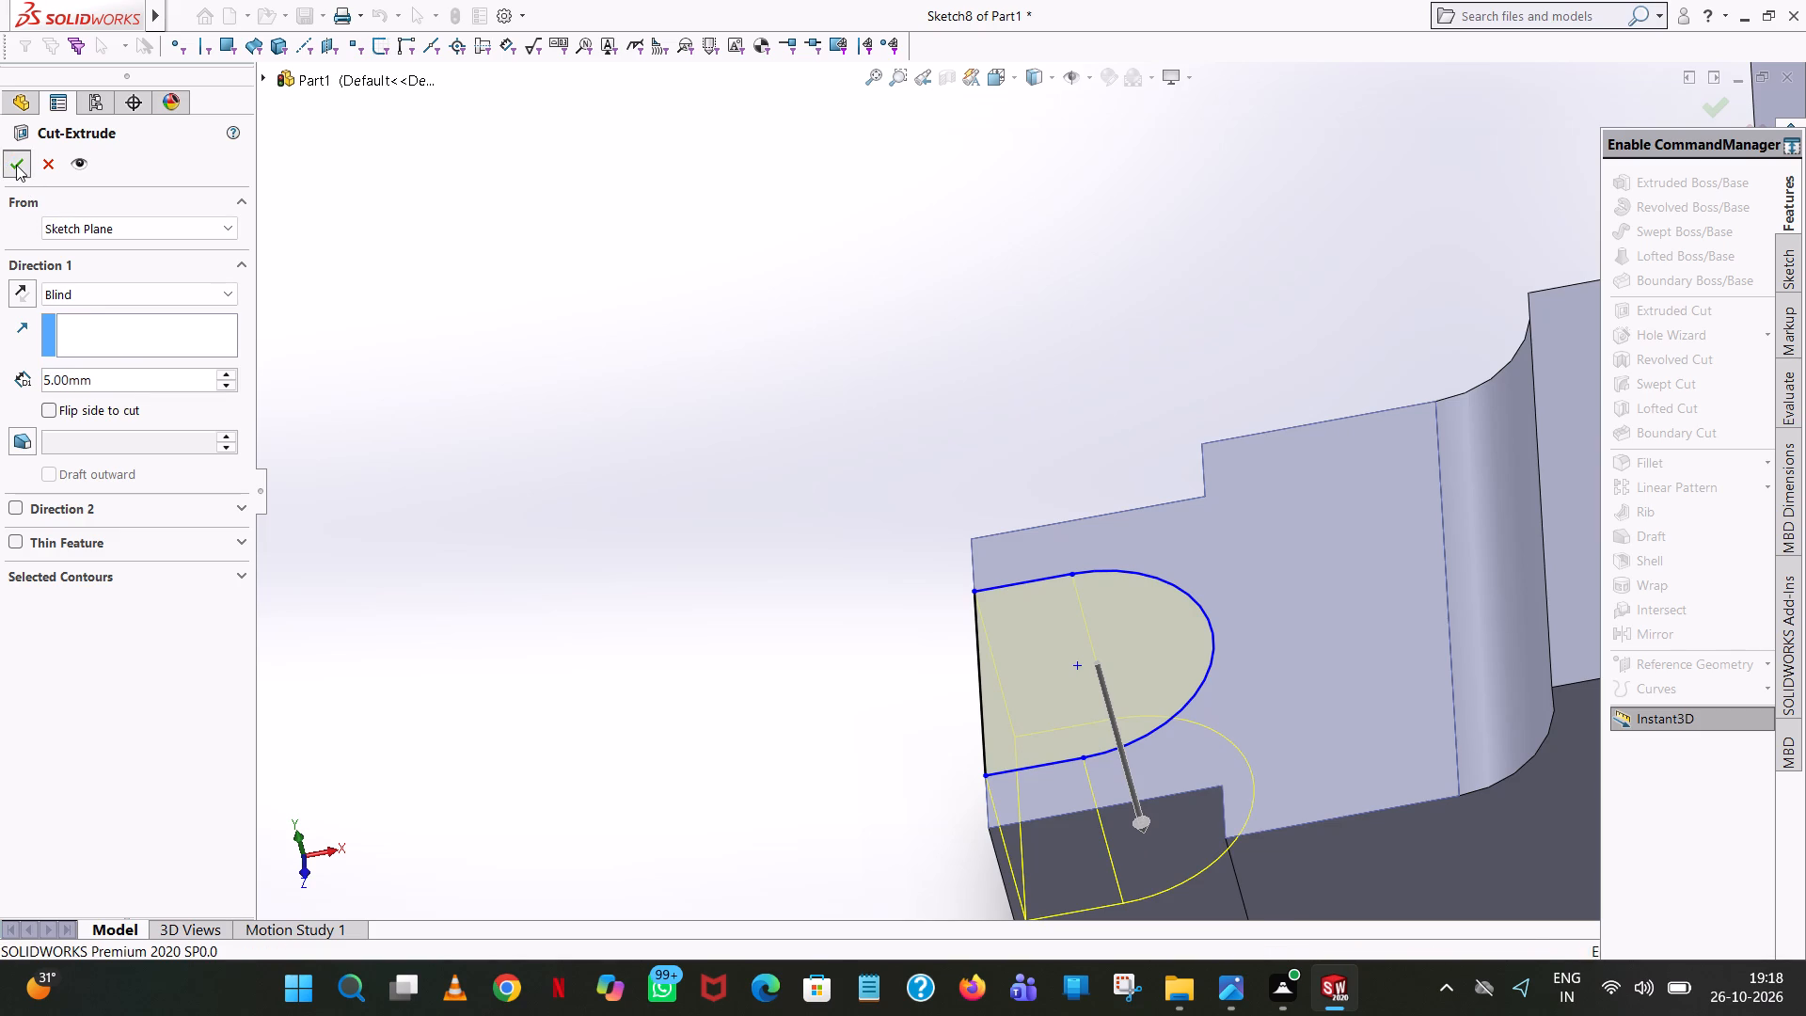
{"action": "left_click", "coordinate": [543, 421]}
Start an Extruded Cut sketch on the recessed floor of the U-shaped slot.
{"action": "middle_click_drag", "start_coordinate": [580, 490], "coordinate": [746, 770]}
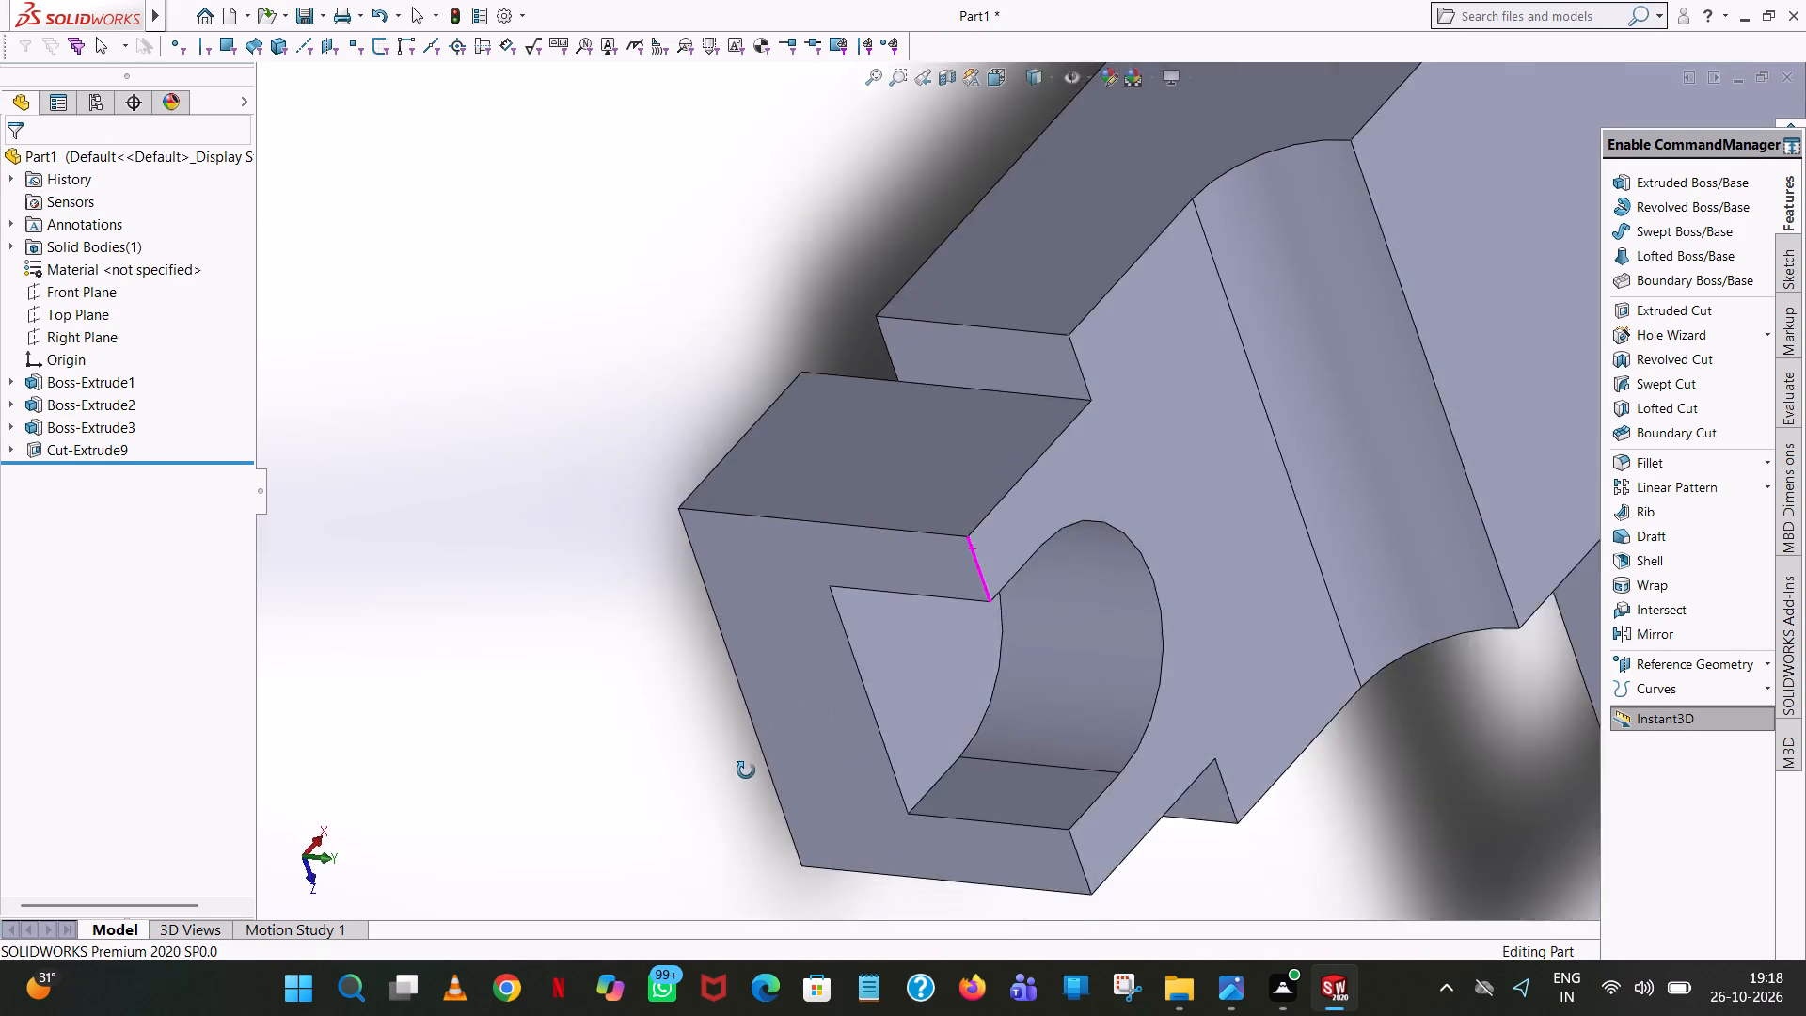
{"action": "middle_click_drag", "start_coordinate": [746, 770], "coordinate": [729, 619]}
{"action": "scroll", "coordinate": [751, 644], "scroll_direction": "up", "scroll_amount": 1}
{"action": "left_click", "coordinate": [673, 626]}
{"action": "middle_click_drag", "start_coordinate": [642, 596], "coordinate": [717, 640]}
{"action": "scroll", "coordinate": [672, 484], "scroll_direction": "up", "scroll_amount": 1}
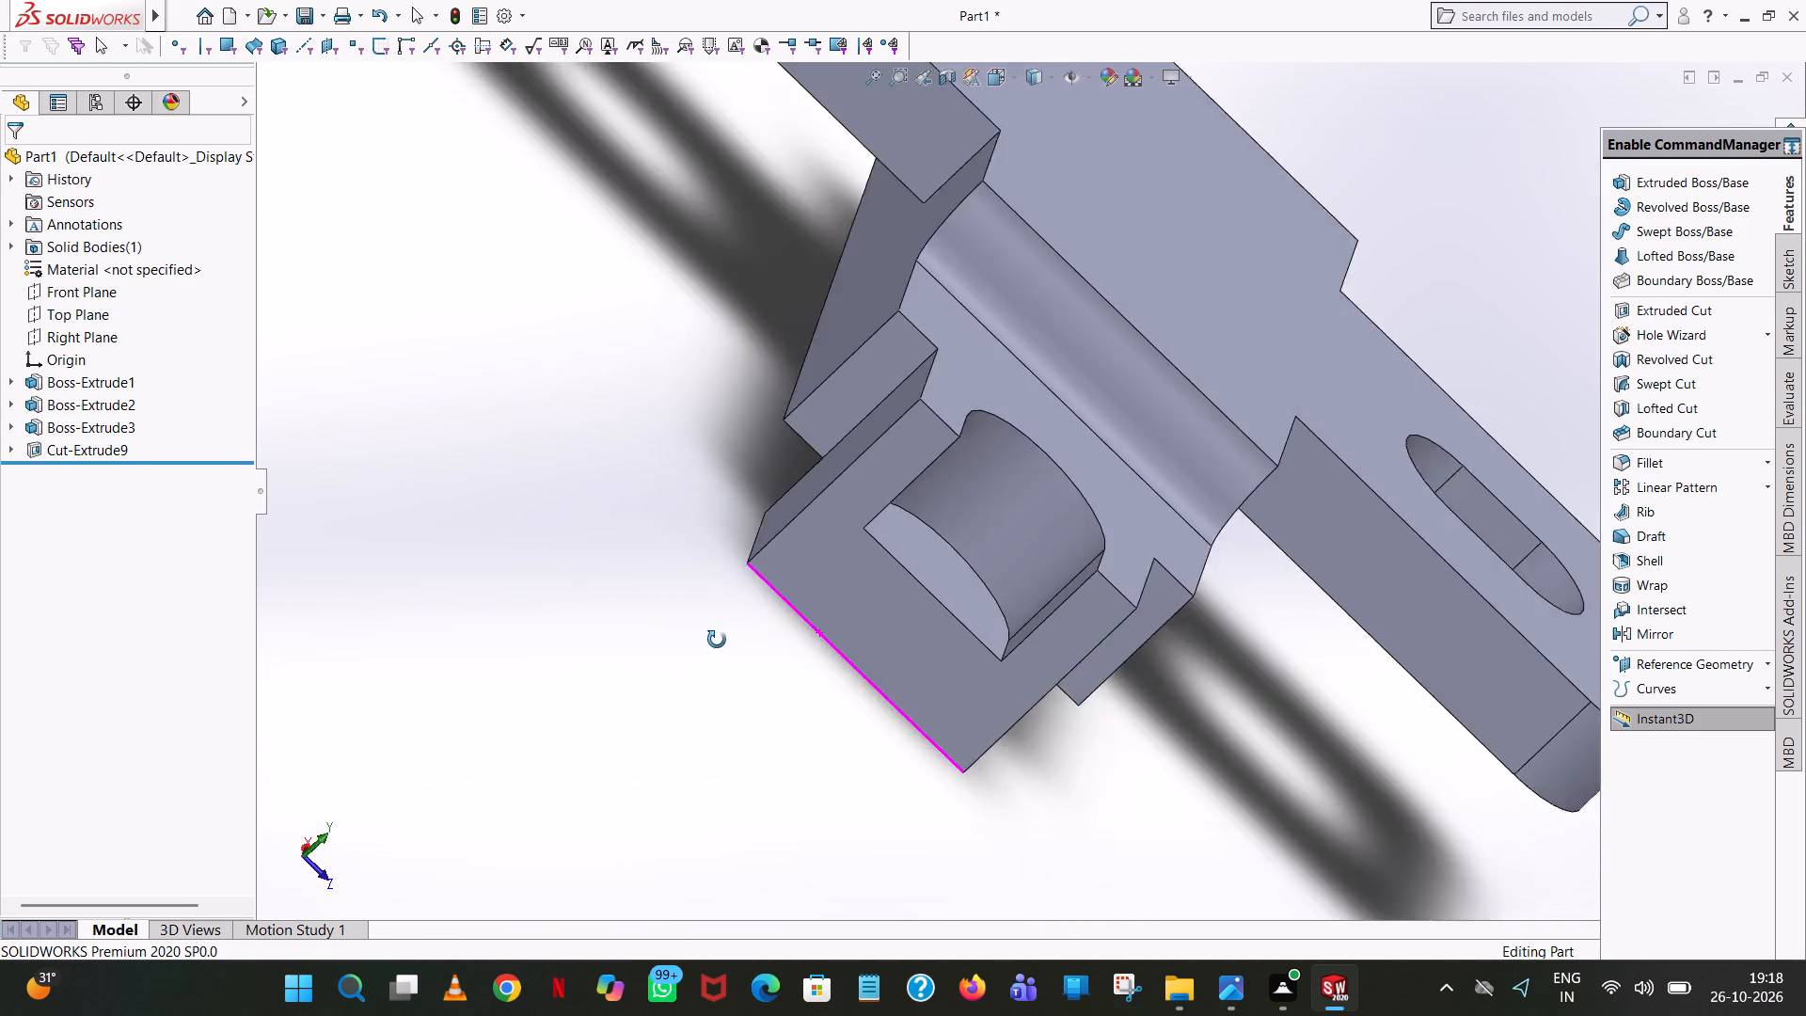
{"action": "middle_click_drag", "start_coordinate": [717, 640], "coordinate": [674, 635]}
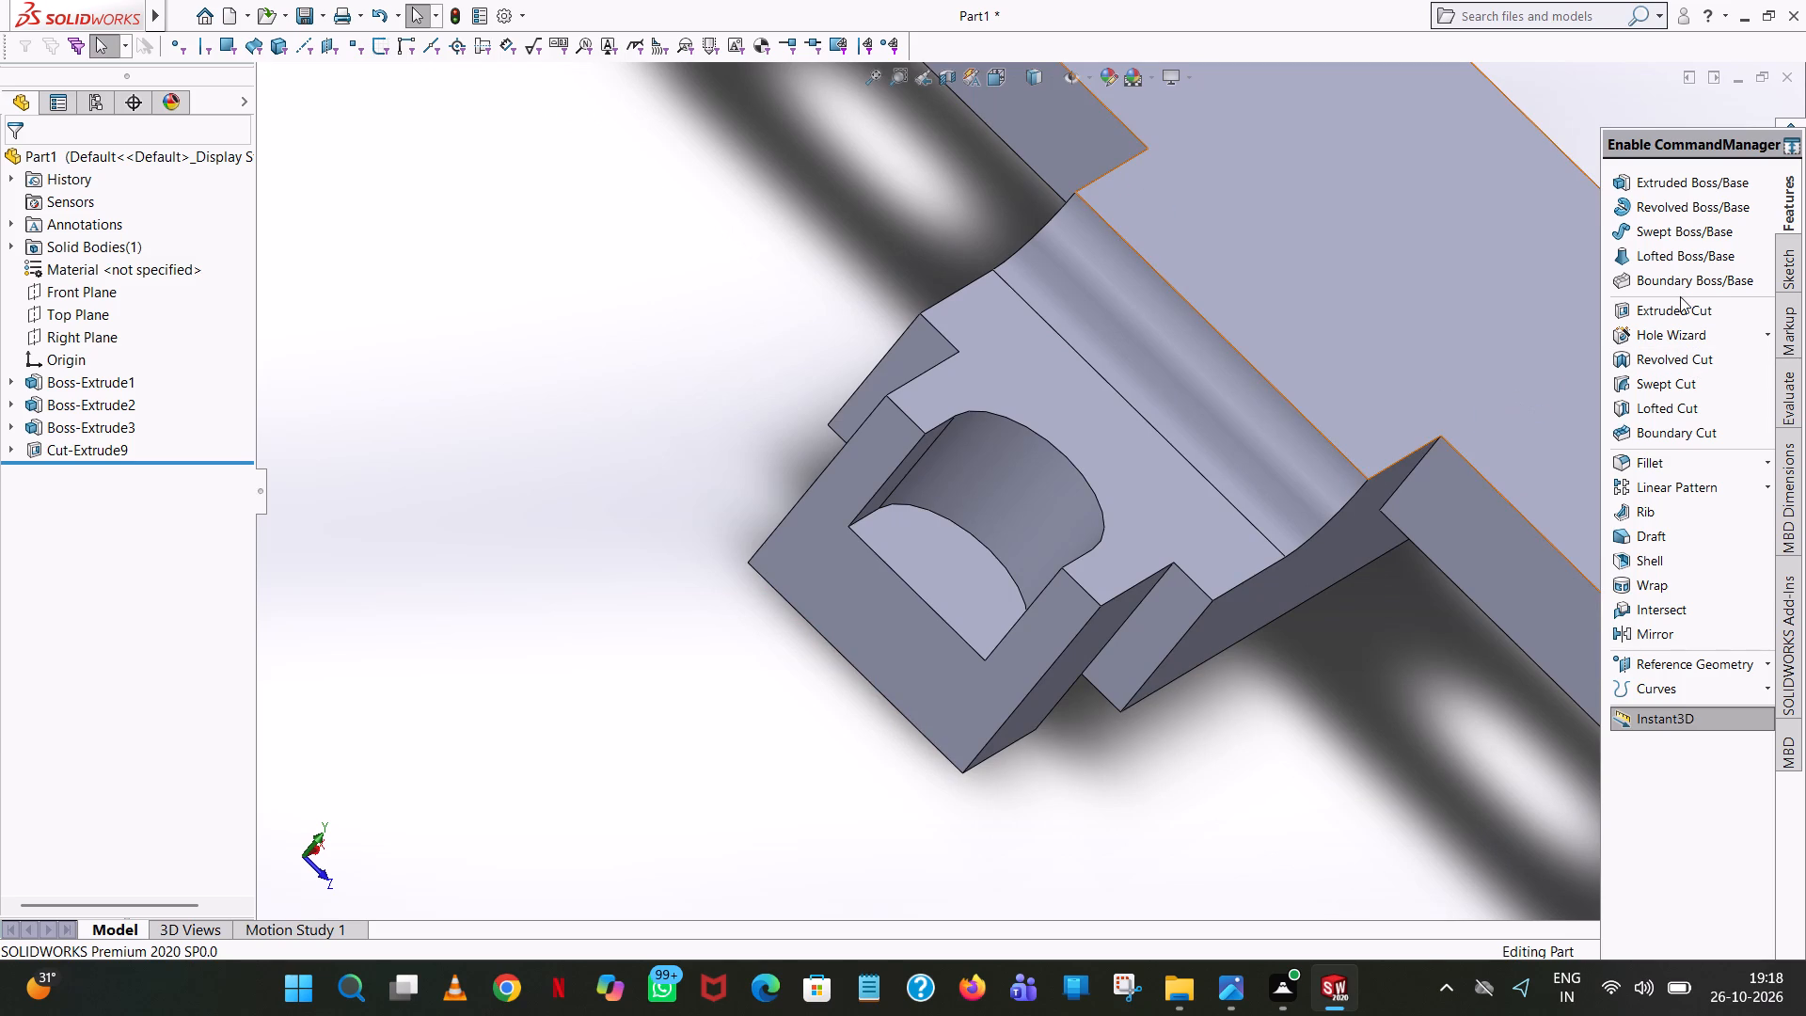
{"action": "left_click", "coordinate": [1671, 313]}
{"action": "left_click", "coordinate": [962, 564]}
{"action": "scroll", "coordinate": [1020, 523], "scroll_direction": "up", "scroll_amount": 1}
{"action": "middle_click_drag", "start_coordinate": [1020, 523], "coordinate": [970, 702]}
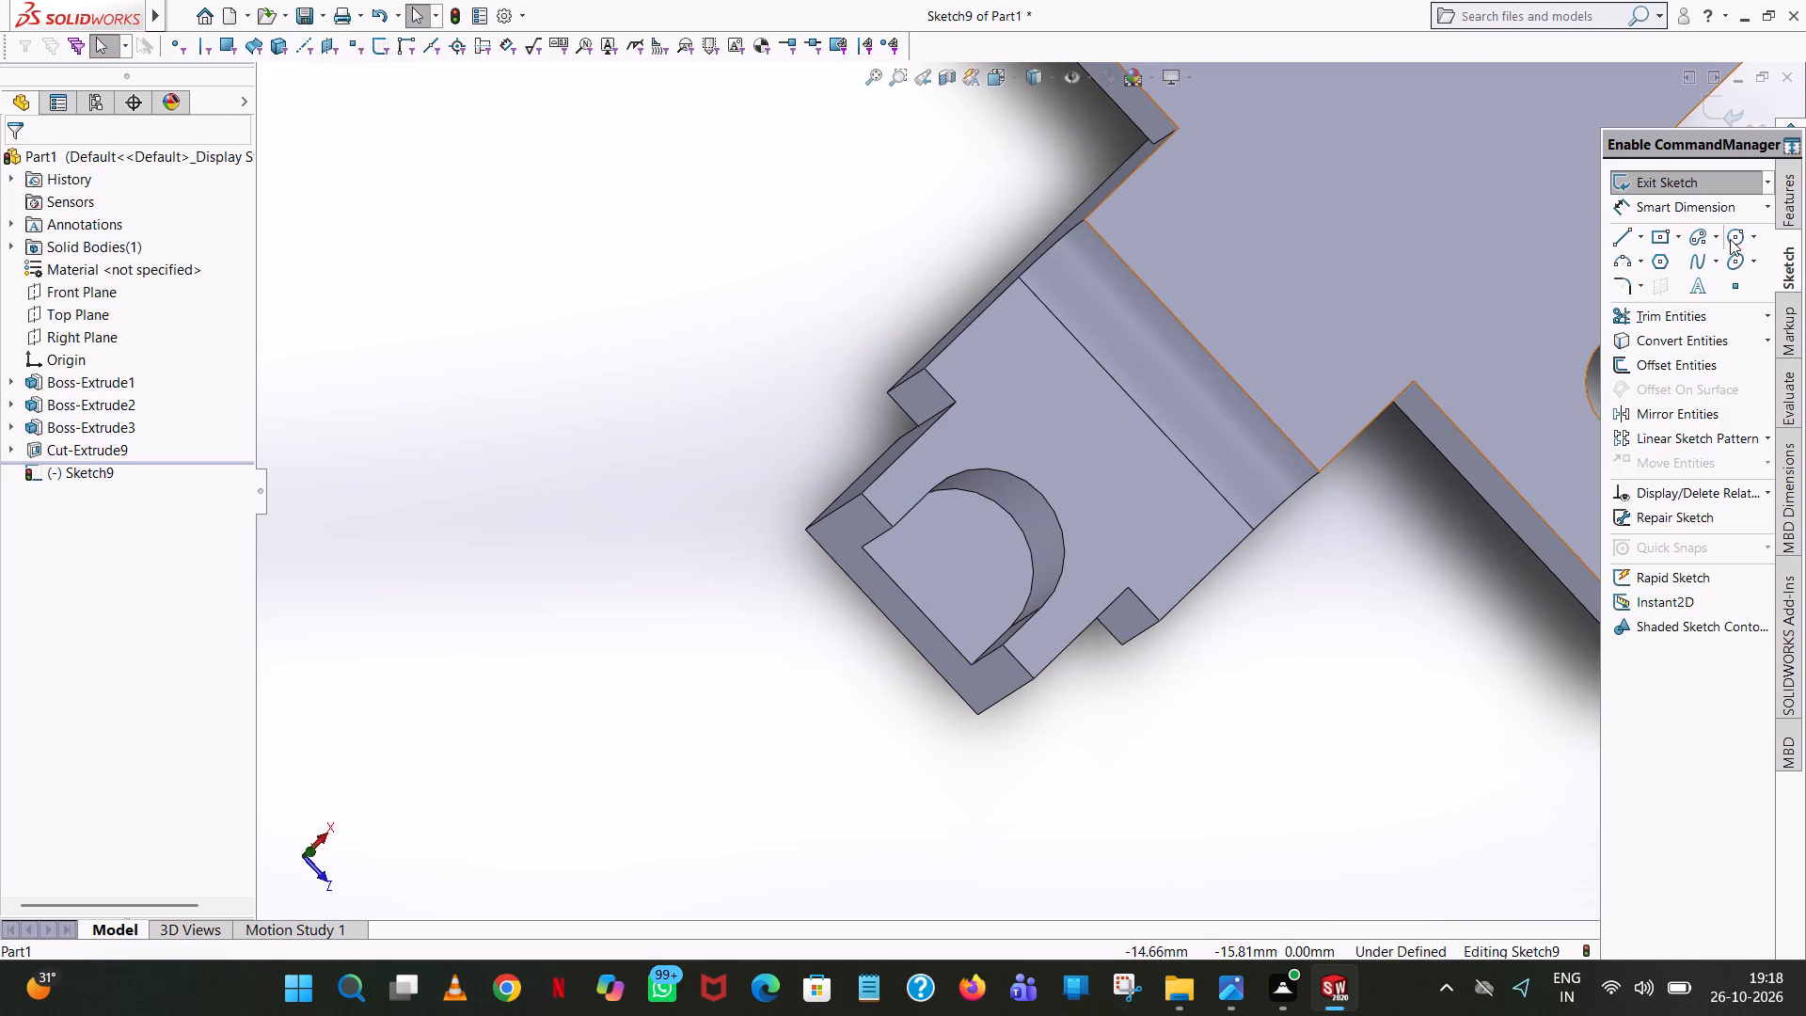
Sketch a circle of radius 2 mm on the slot floor, centred on the slot's rounded end.
{"action": "left_click", "coordinate": [1737, 231]}
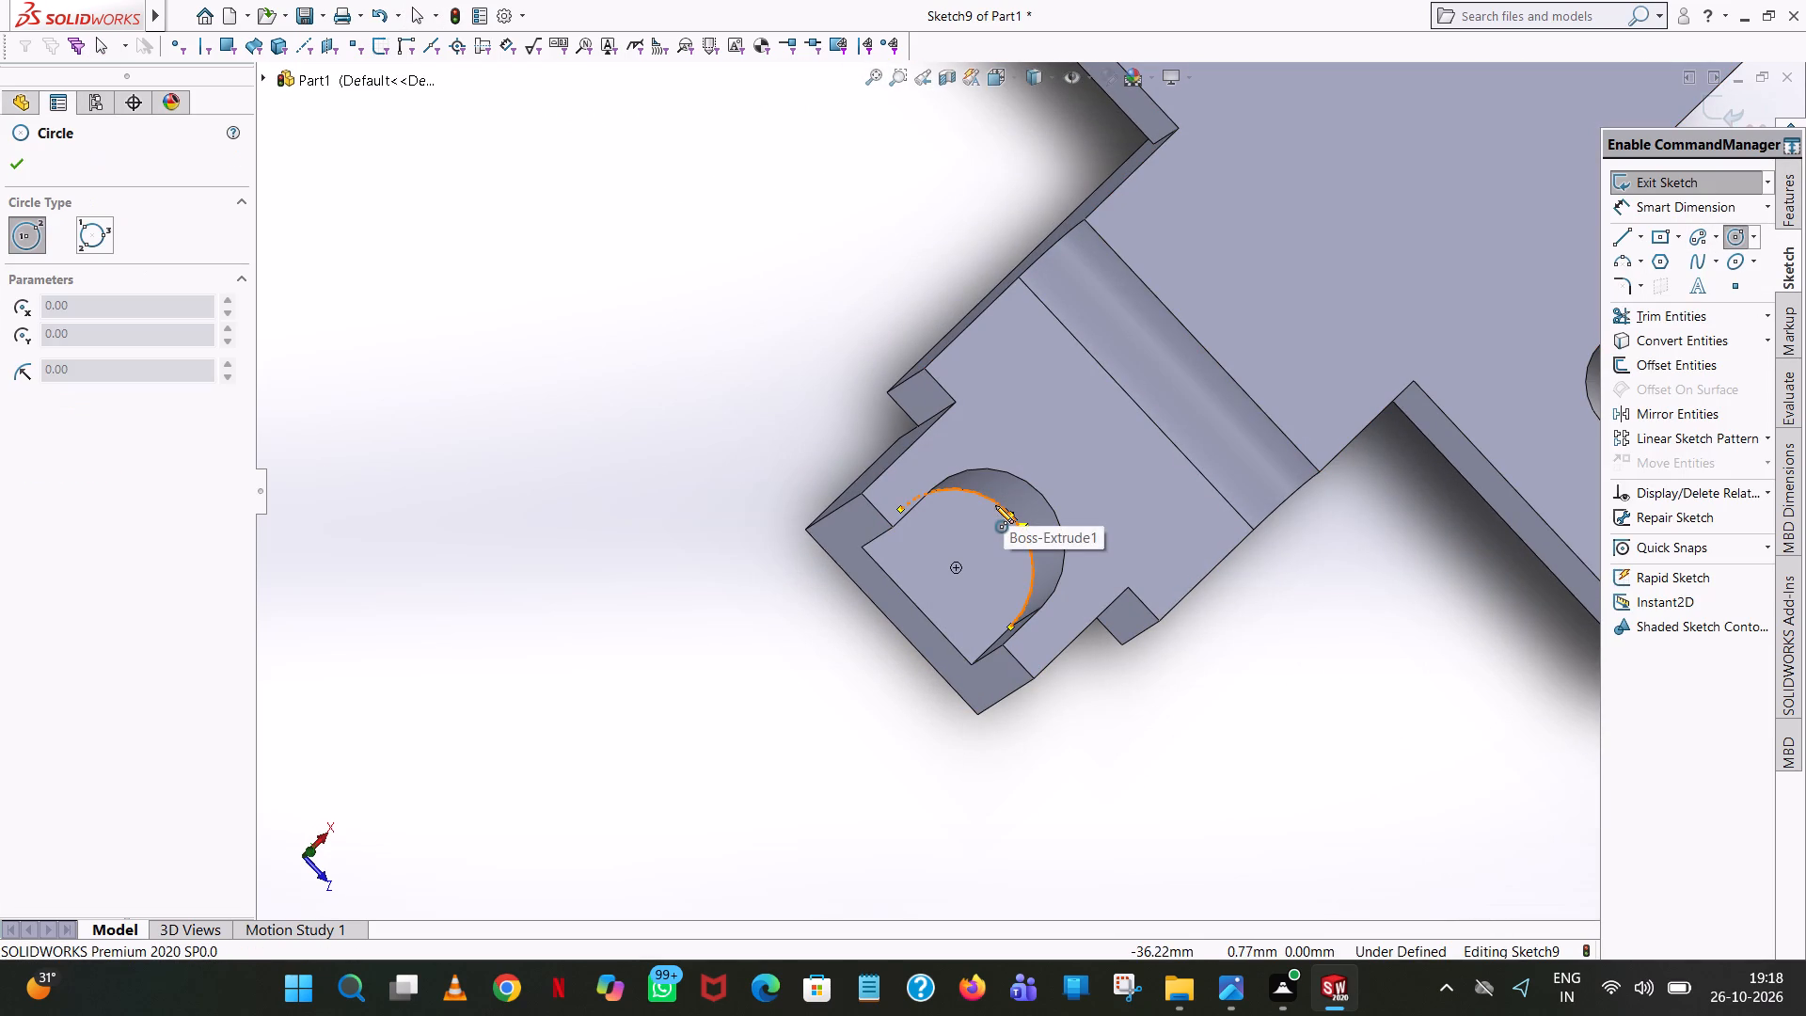
{"action": "middle_click_drag", "start_coordinate": [995, 505], "coordinate": [950, 546]}
{"action": "scroll", "coordinate": [944, 514], "scroll_direction": "up", "scroll_amount": 1}
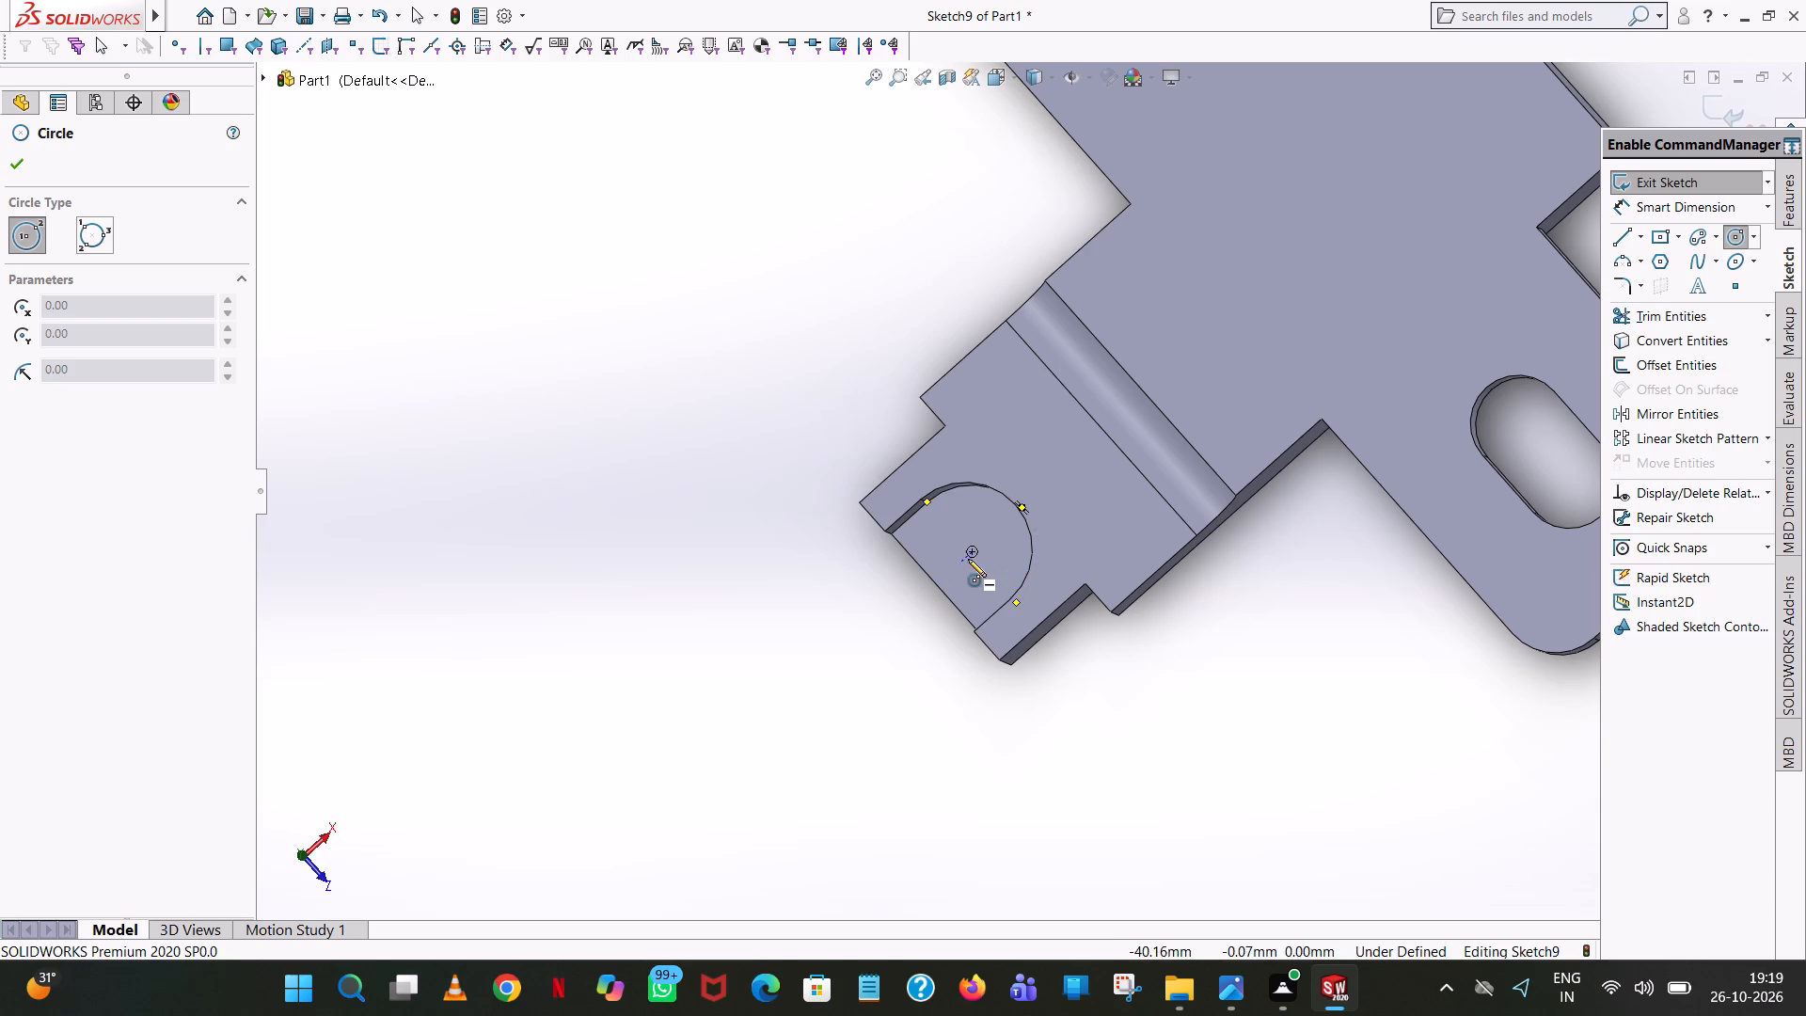
{"action": "left_click", "coordinate": [971, 548]}
{"action": "left_click", "coordinate": [984, 528]}
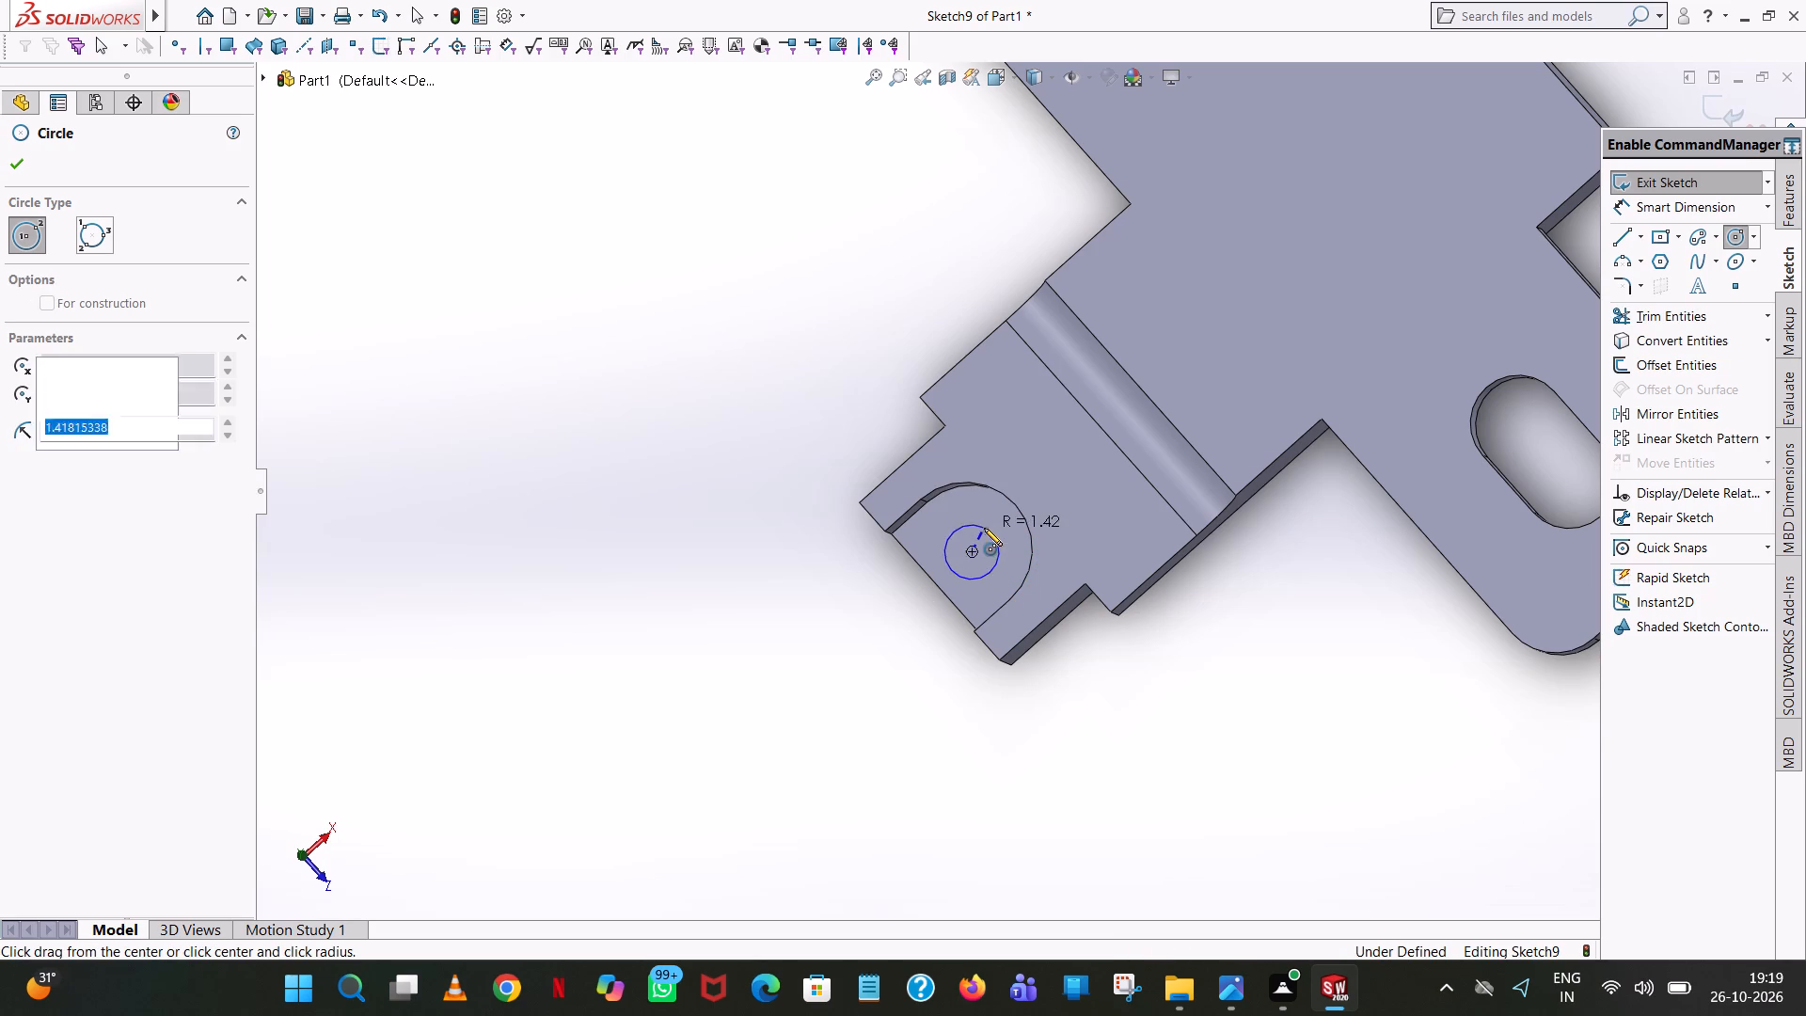
{"action": "key", "text": "2"}
{"action": "key", "text": "Return"}
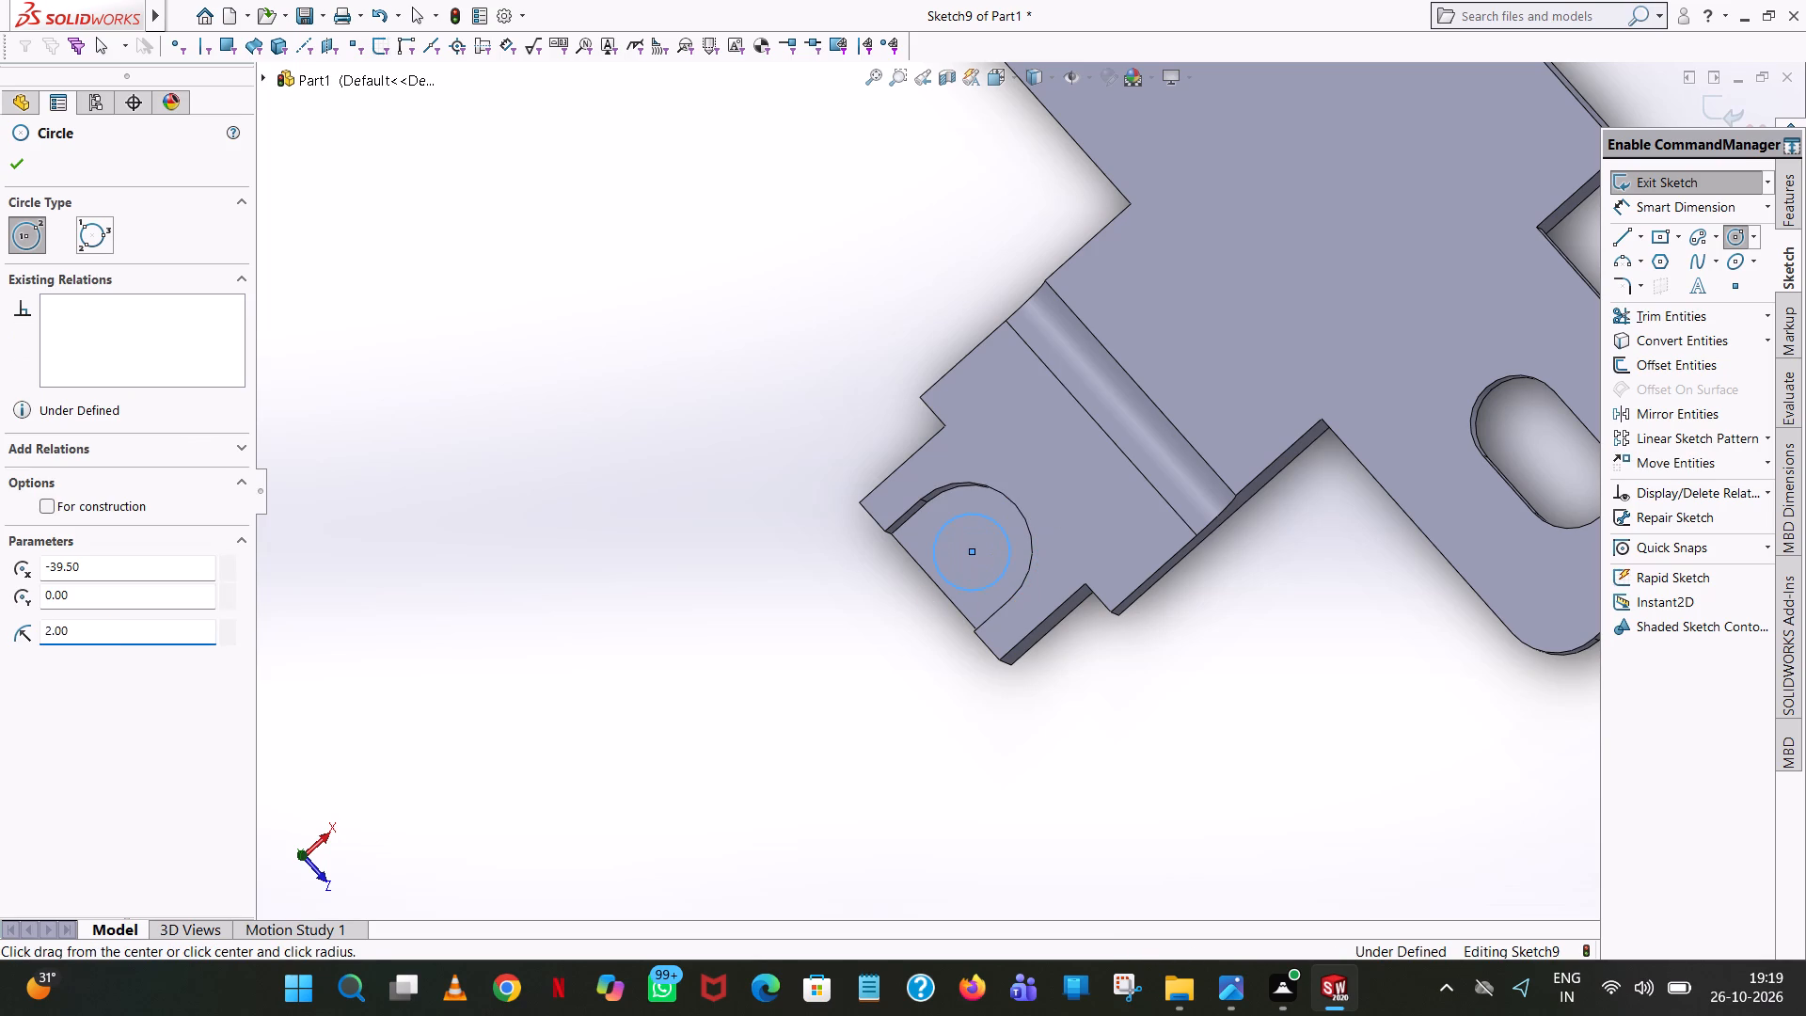
{"action": "right_click", "coordinate": [984, 528]}
{"action": "left_click", "coordinate": [1016, 537]}
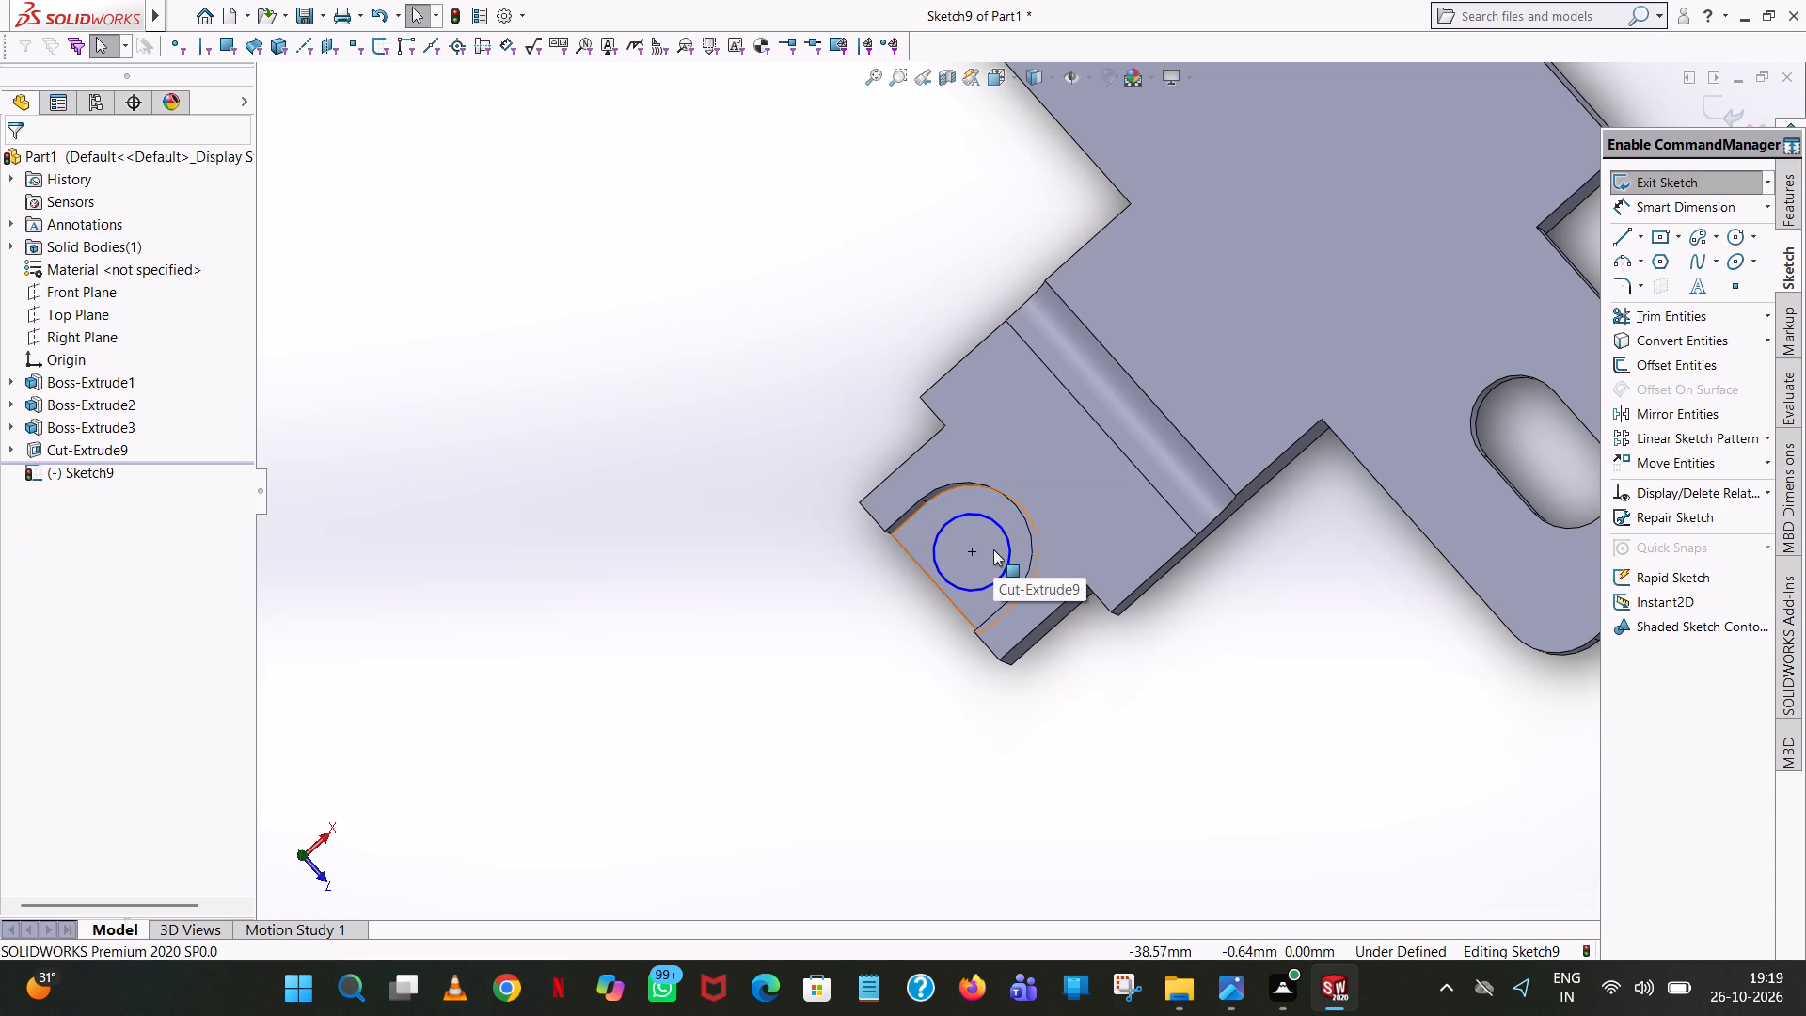
Start the Line command in the slot-floor sketch containing the 2 mm radius circle.
{"action": "left_click", "coordinate": [1629, 229]}
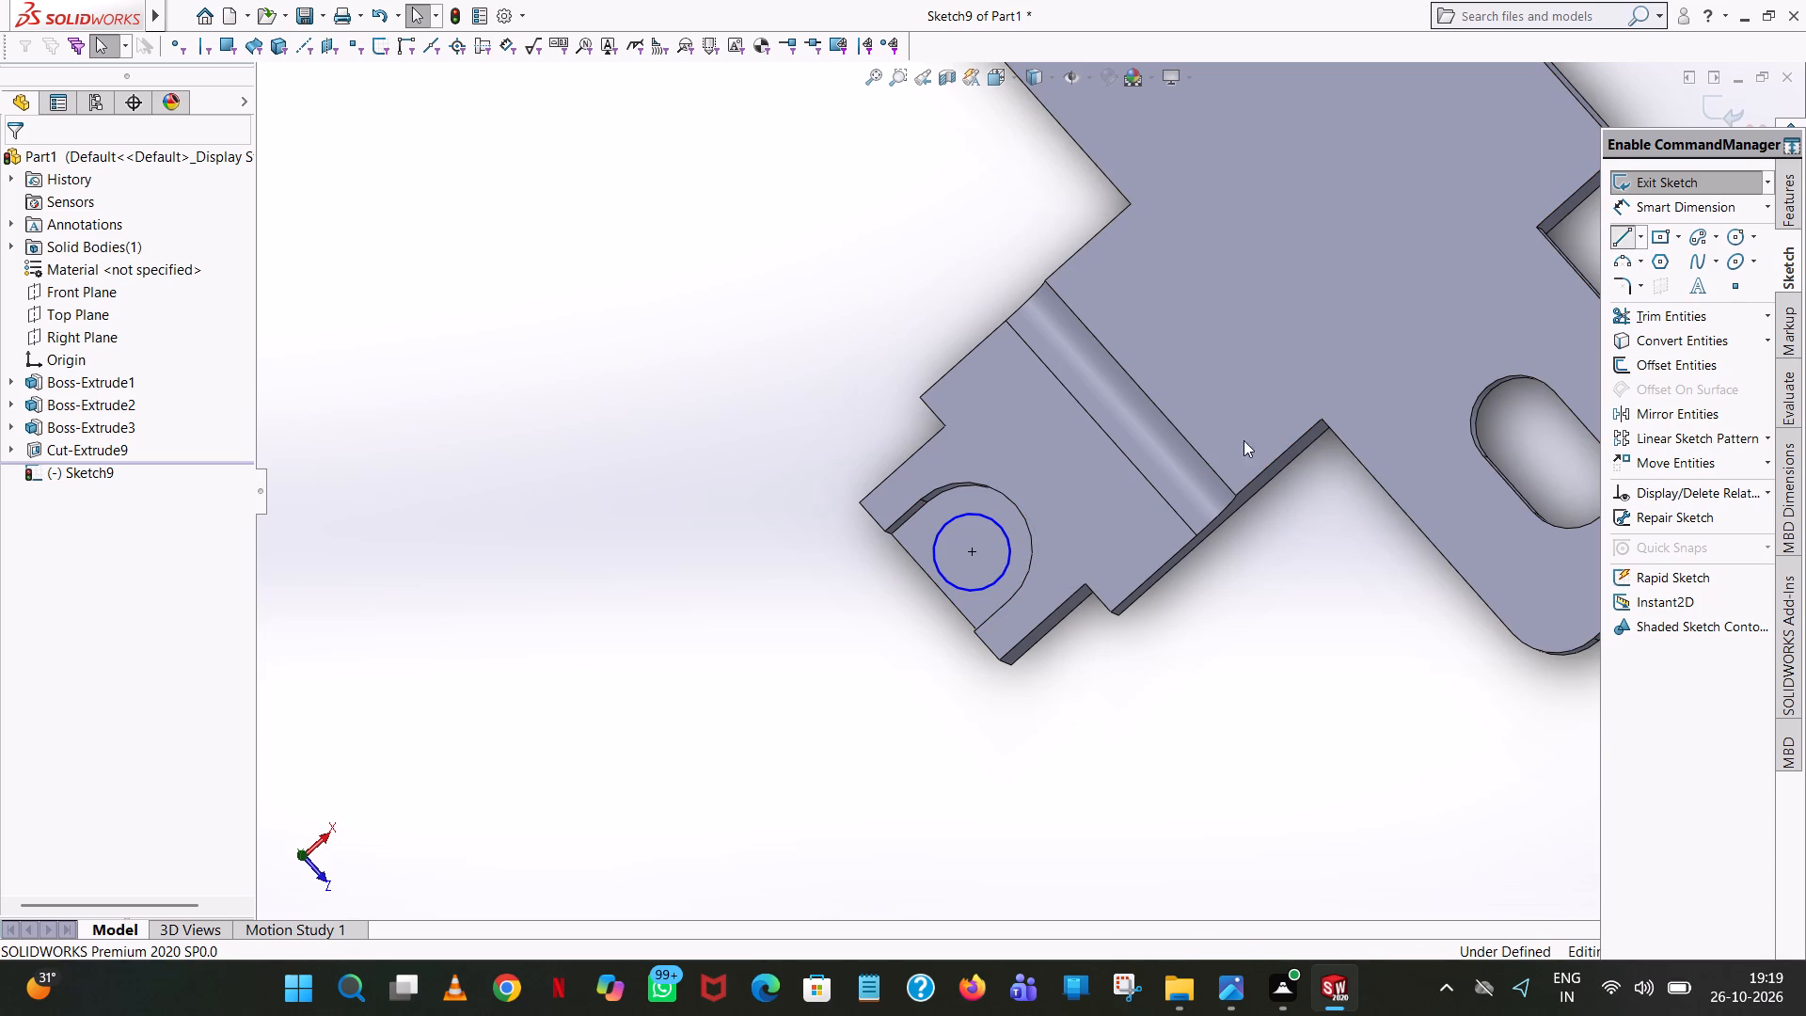
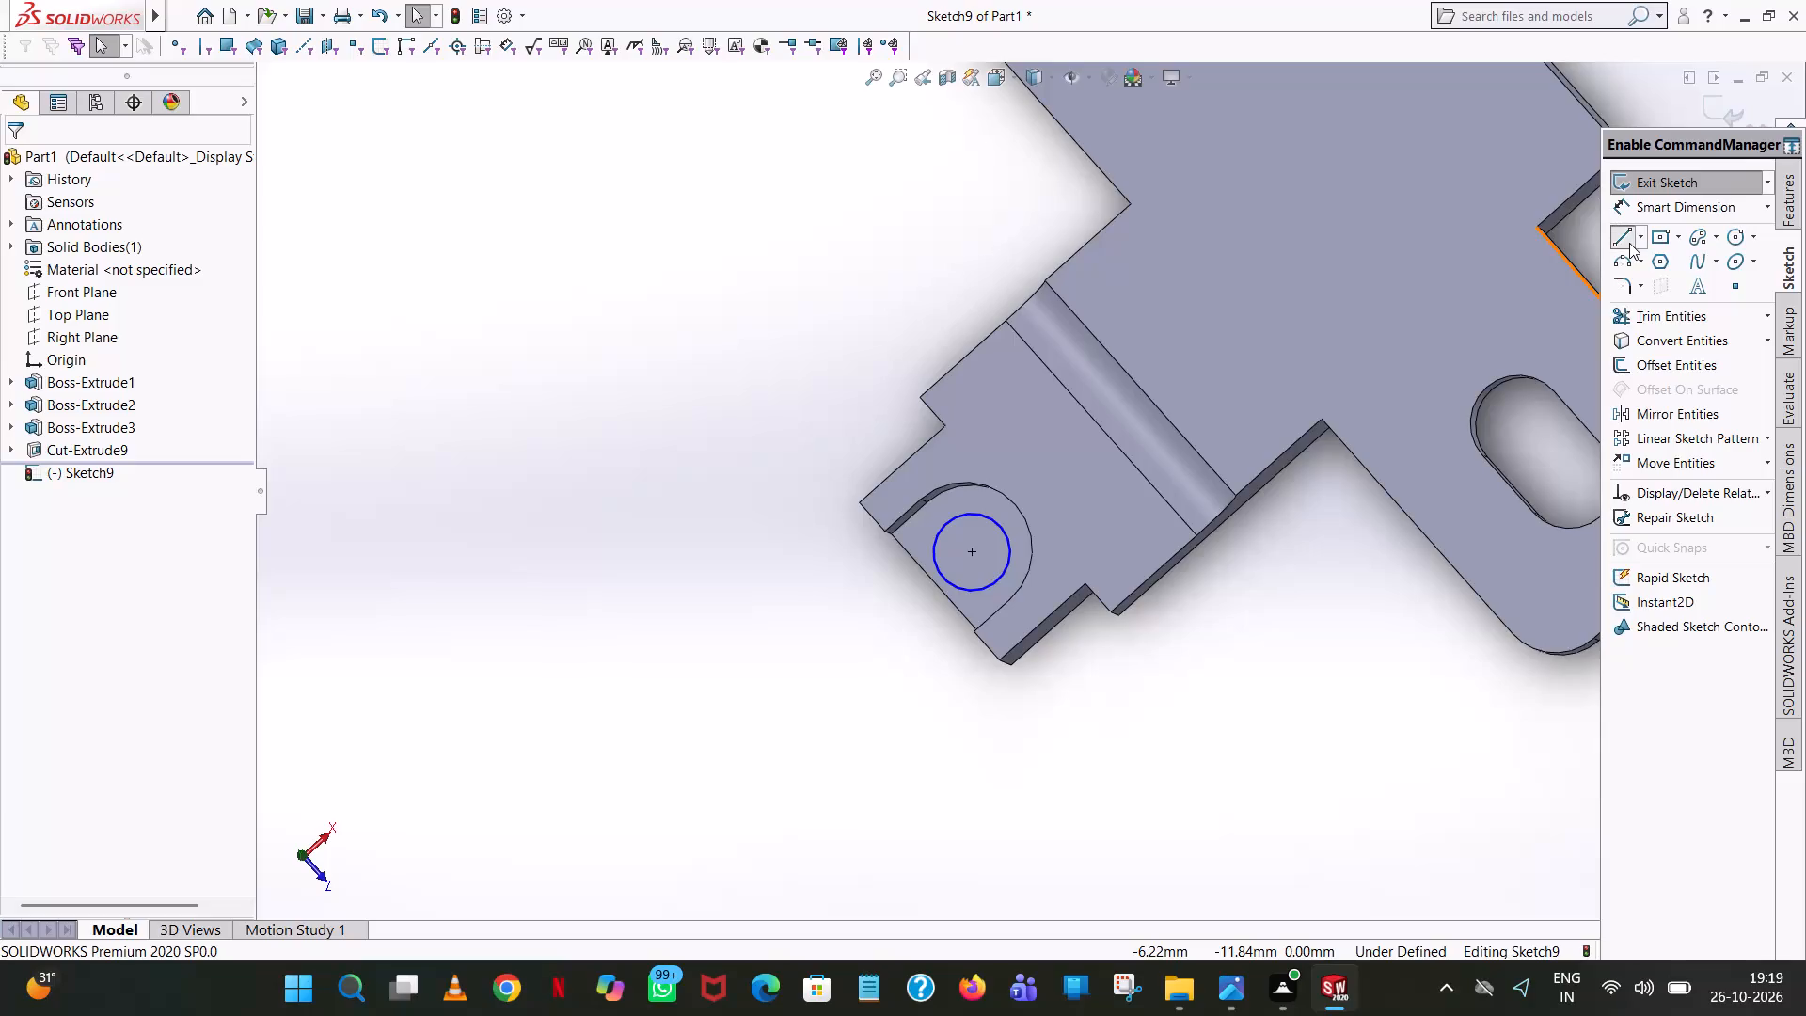
Draw two 2.5 mm lines from opposite sides of the circle to the slot's open edge, joined by a closing line along that edge.
{"action": "scroll", "coordinate": [968, 533], "scroll_direction": "down", "scroll_amount": 5}
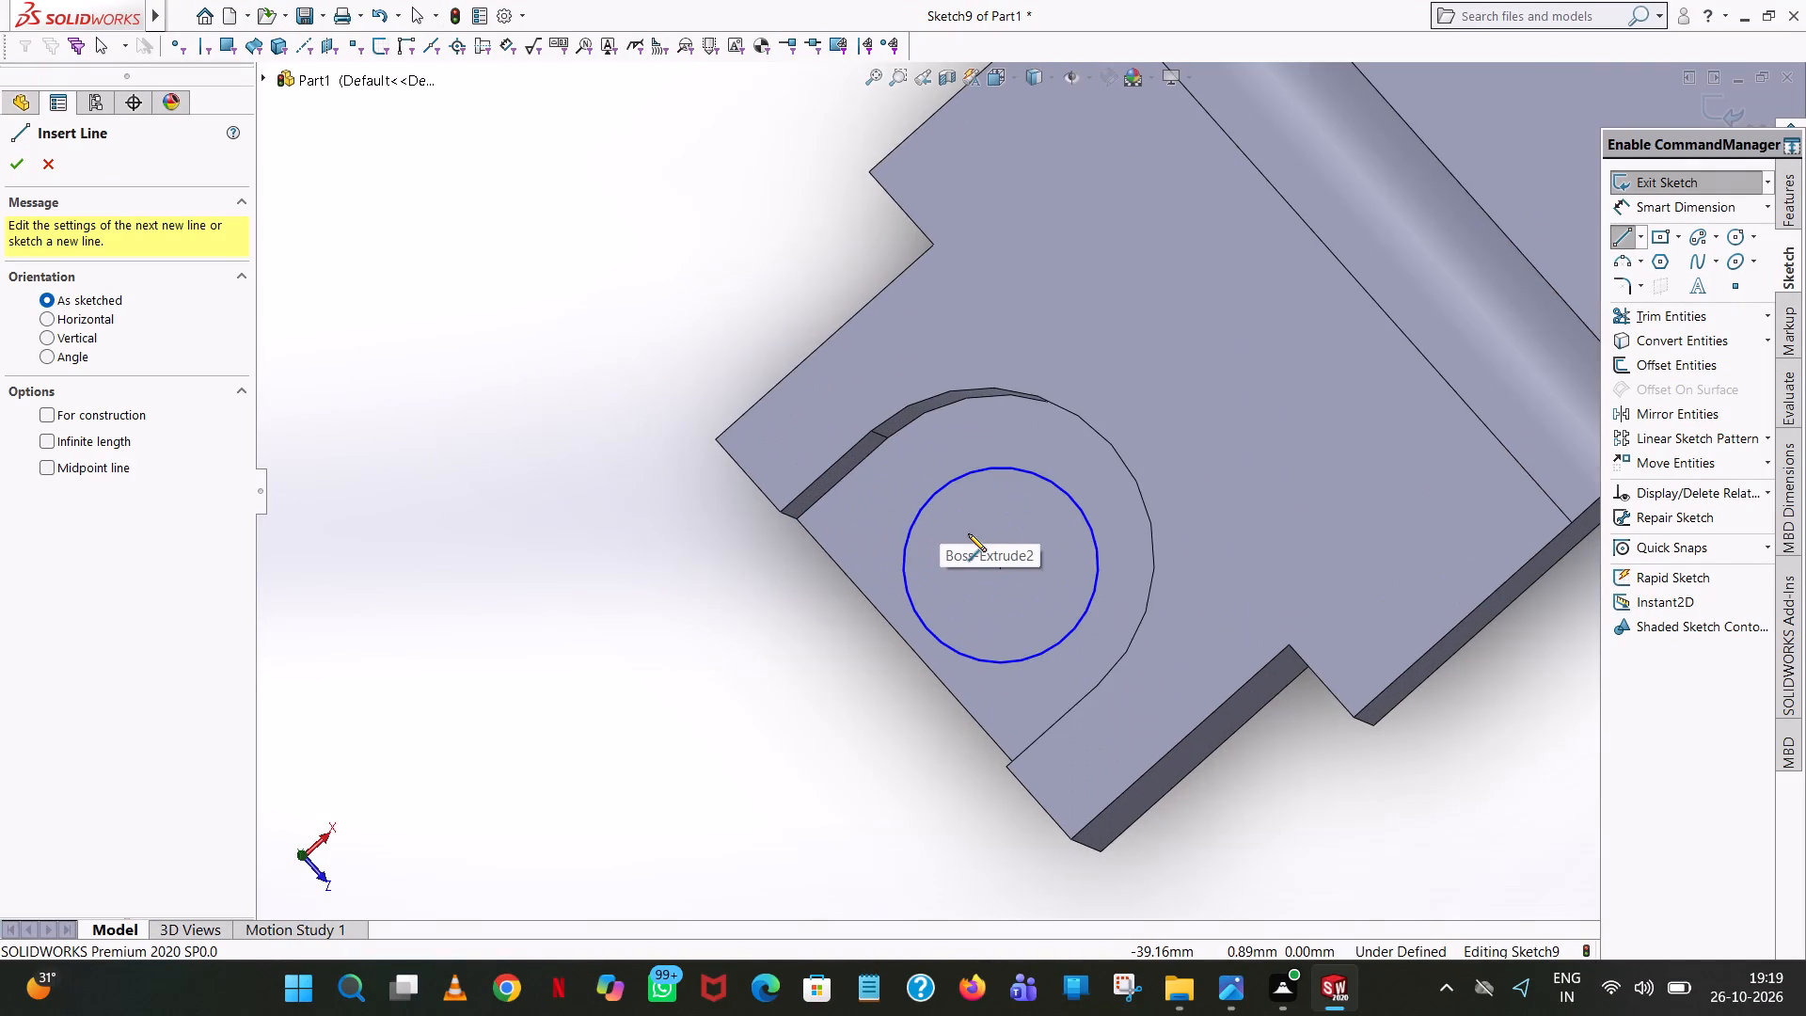
{"action": "left_click", "coordinate": [935, 491]}
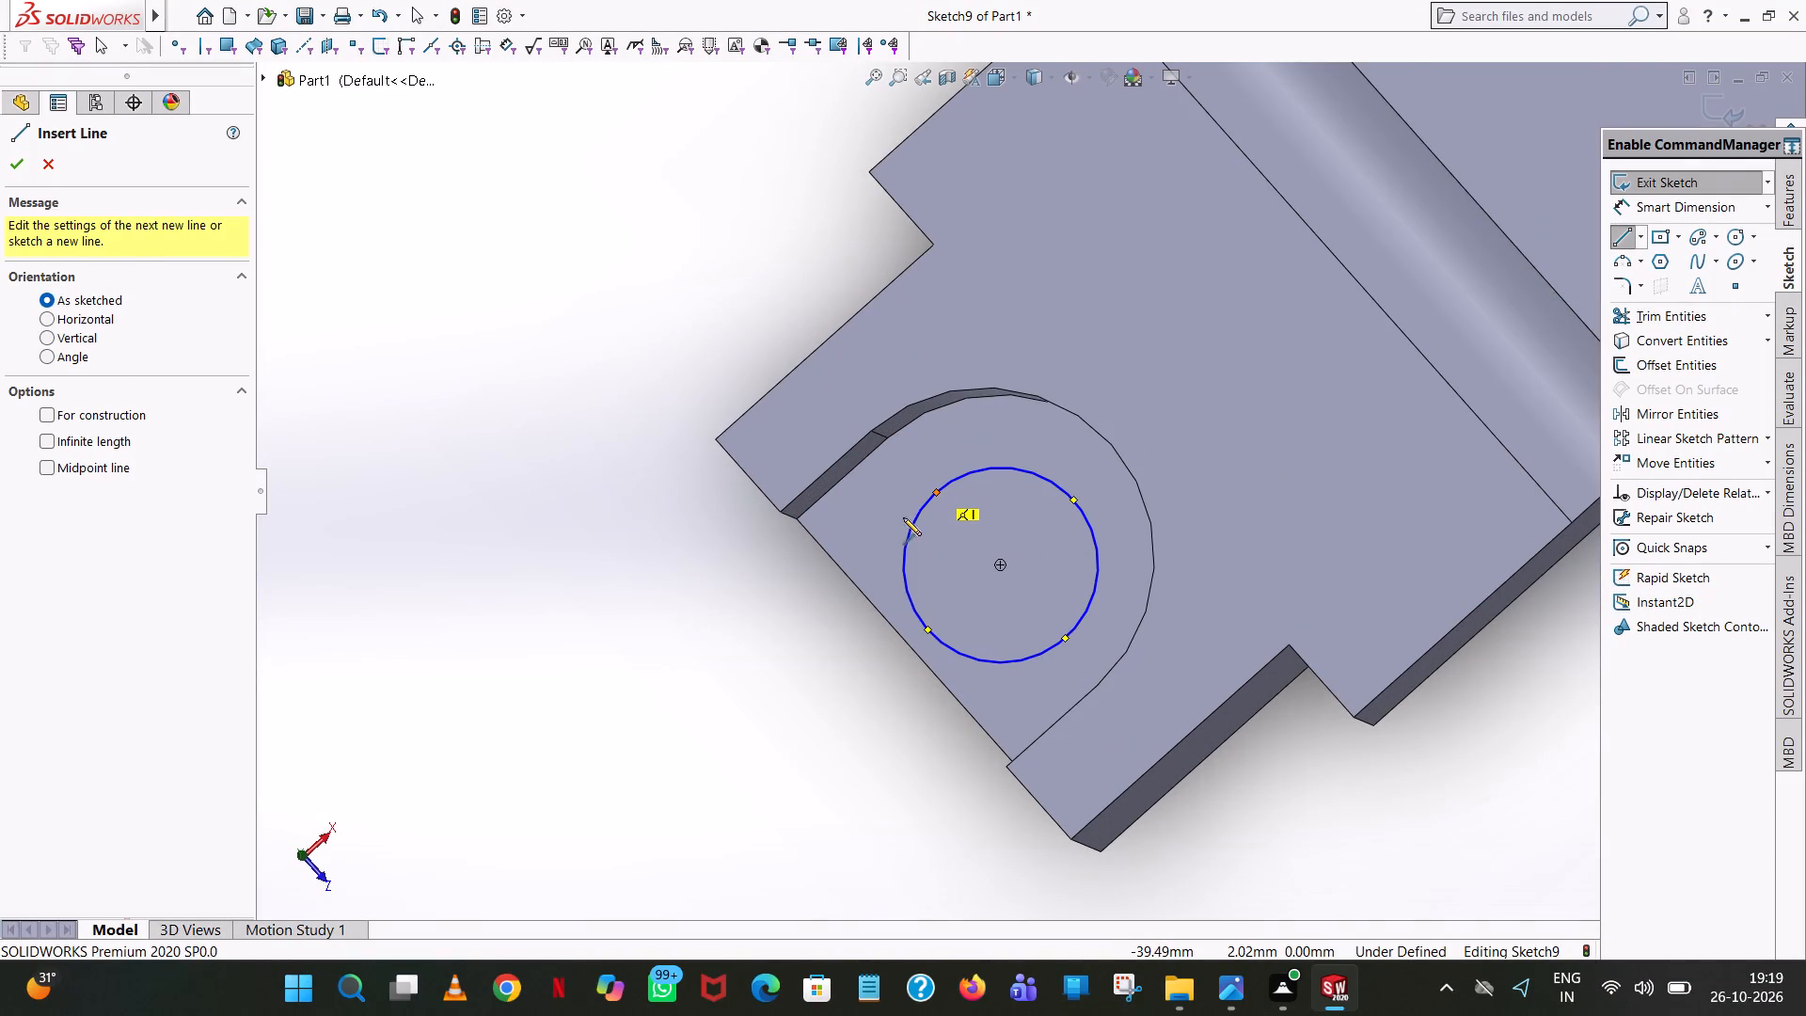
{"action": "left_click", "coordinate": [845, 574]}
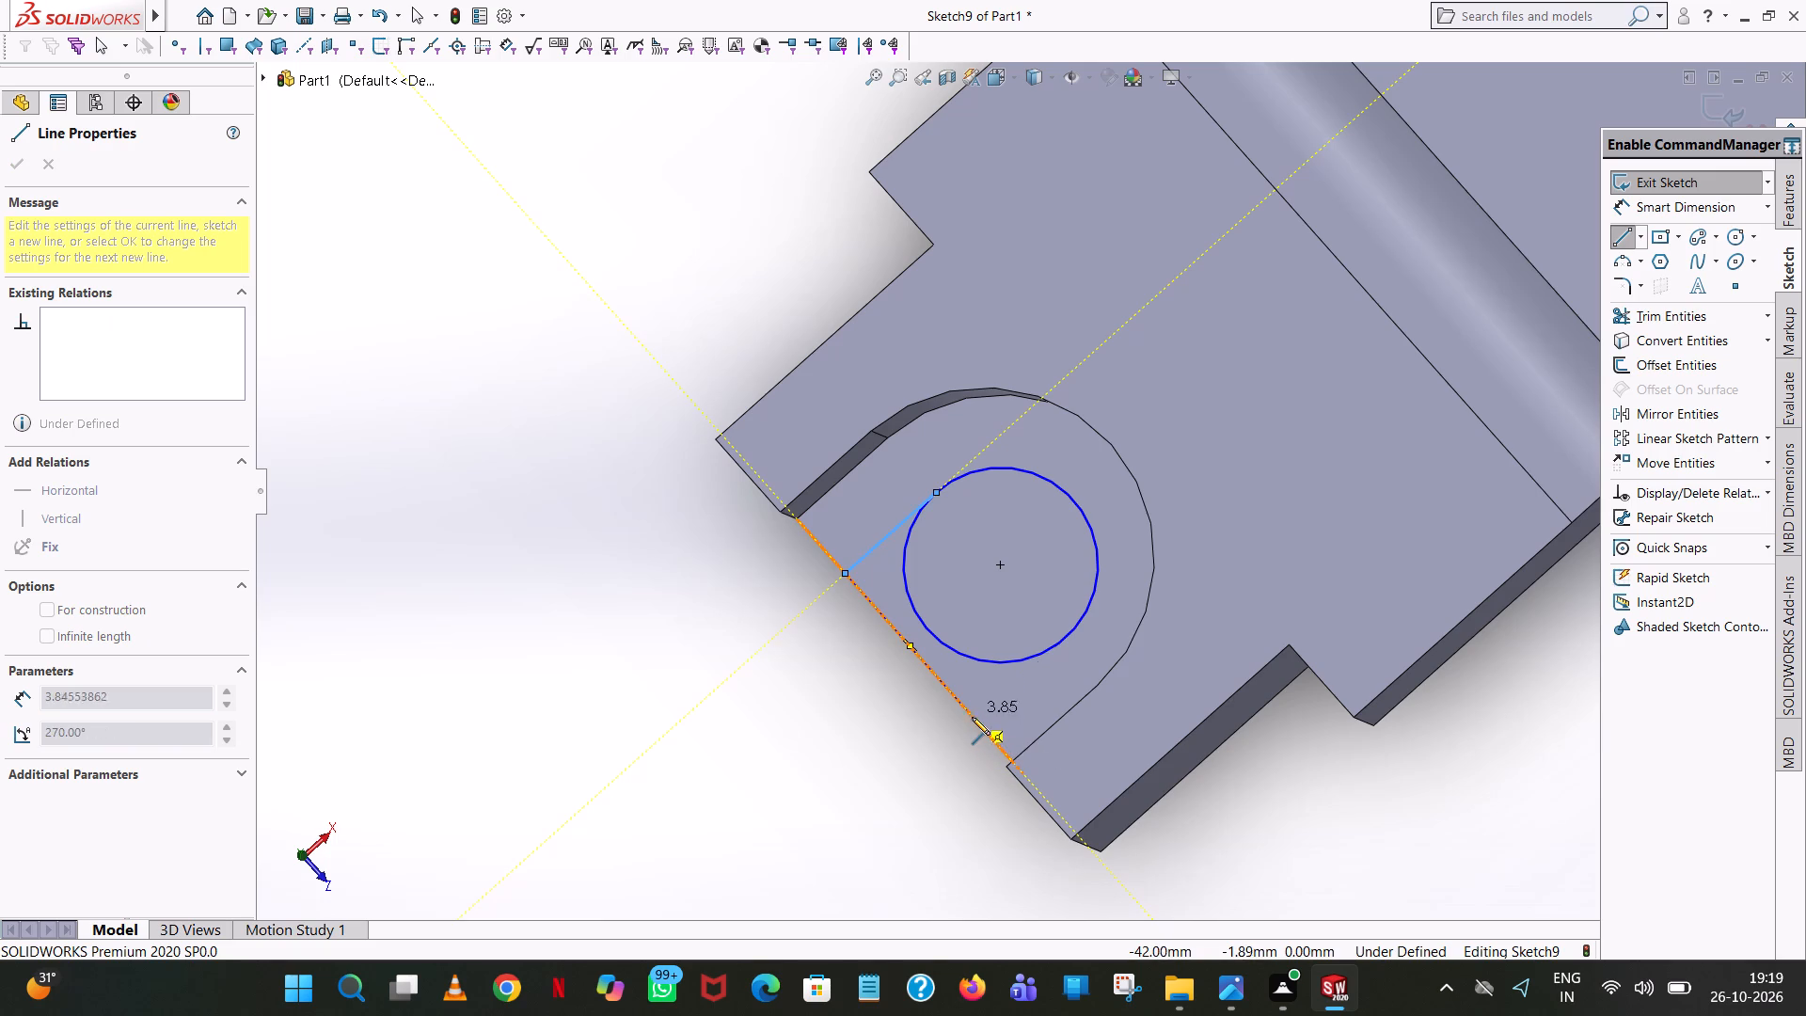
{"action": "left_click", "coordinate": [973, 719]}
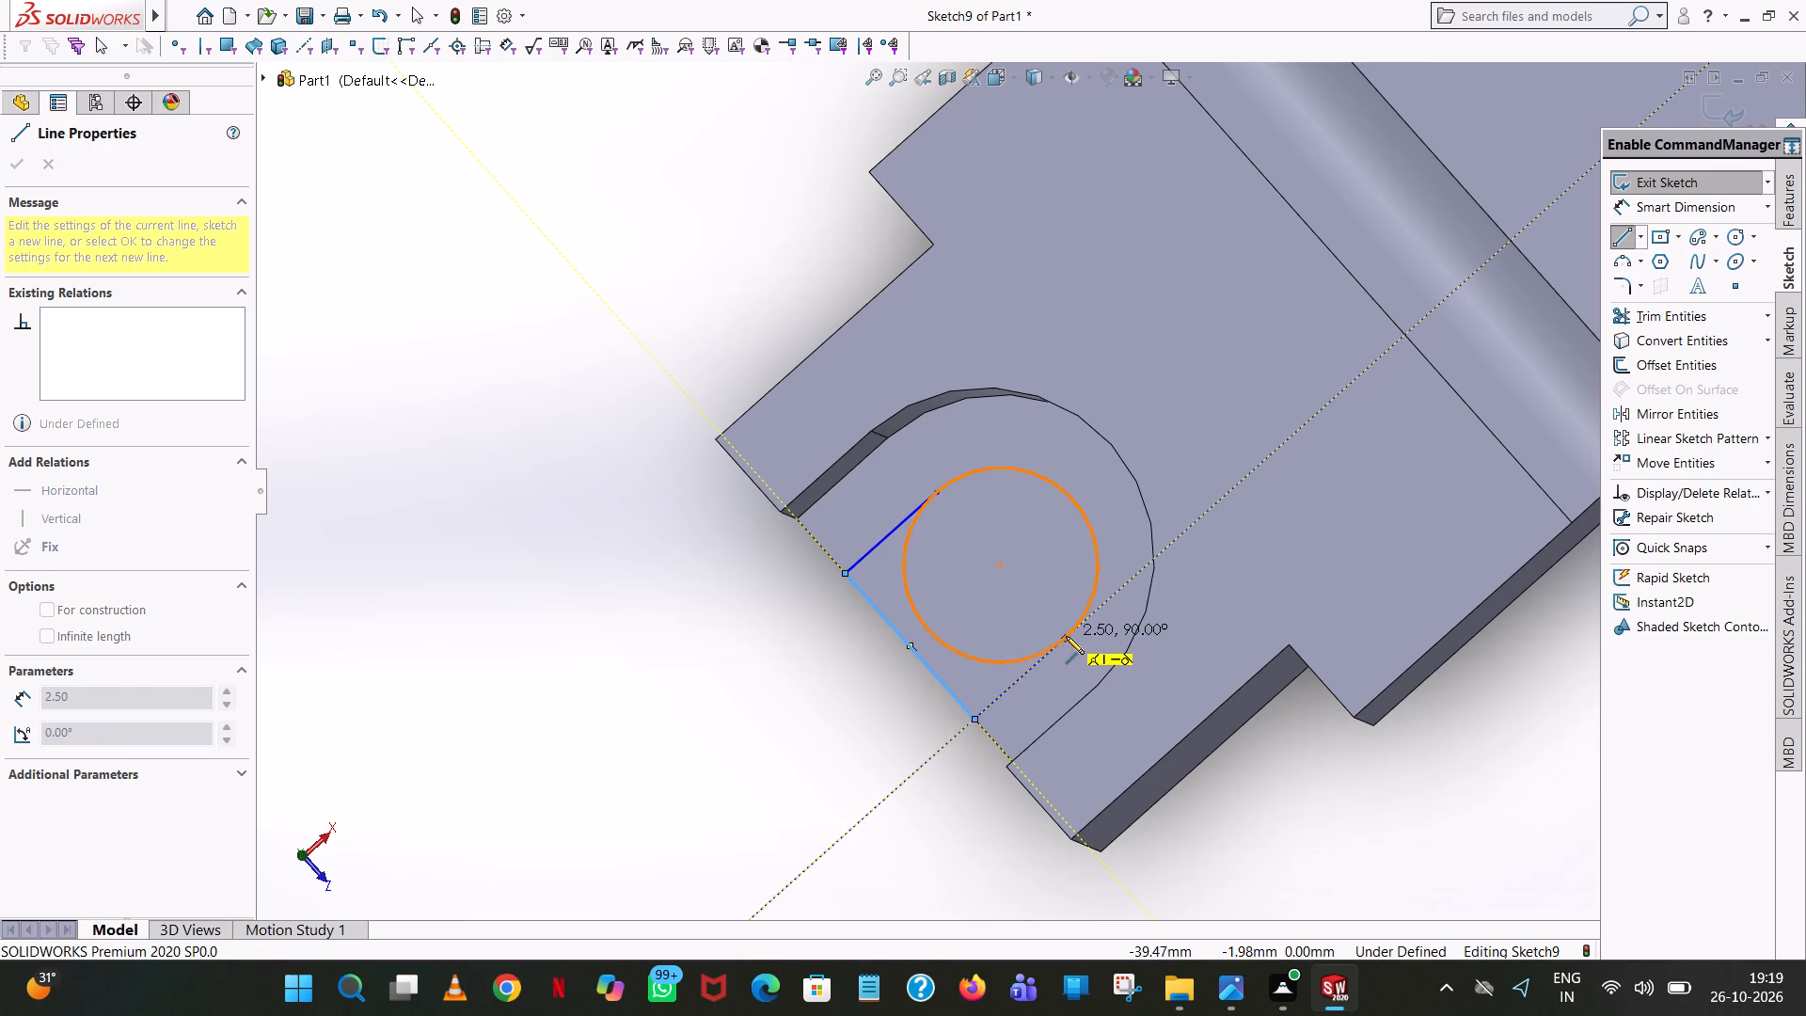
{"action": "left_click", "coordinate": [1066, 634]}
{"action": "right_click", "coordinate": [1066, 634]}
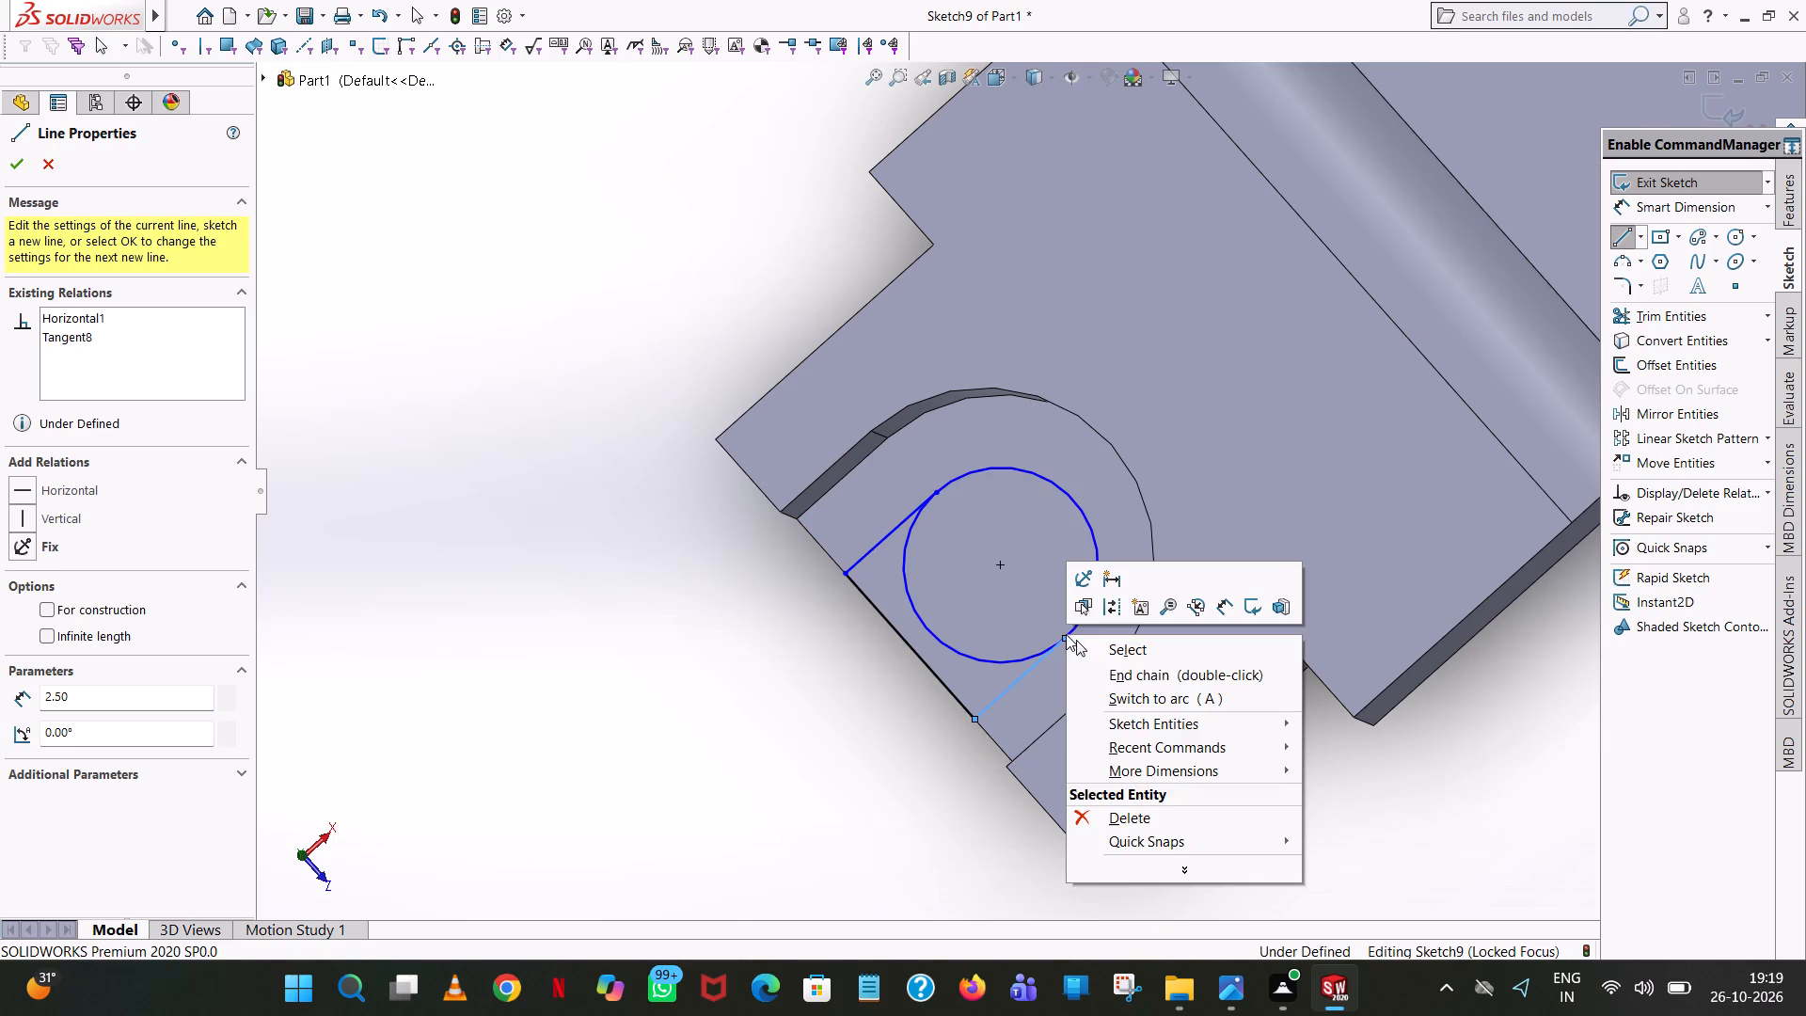
{"action": "left_click", "coordinate": [1085, 645]}
Trim away the circle's arc between the two side lines to leave a closed U-shaped profile.
{"action": "left_click", "coordinate": [1692, 309]}
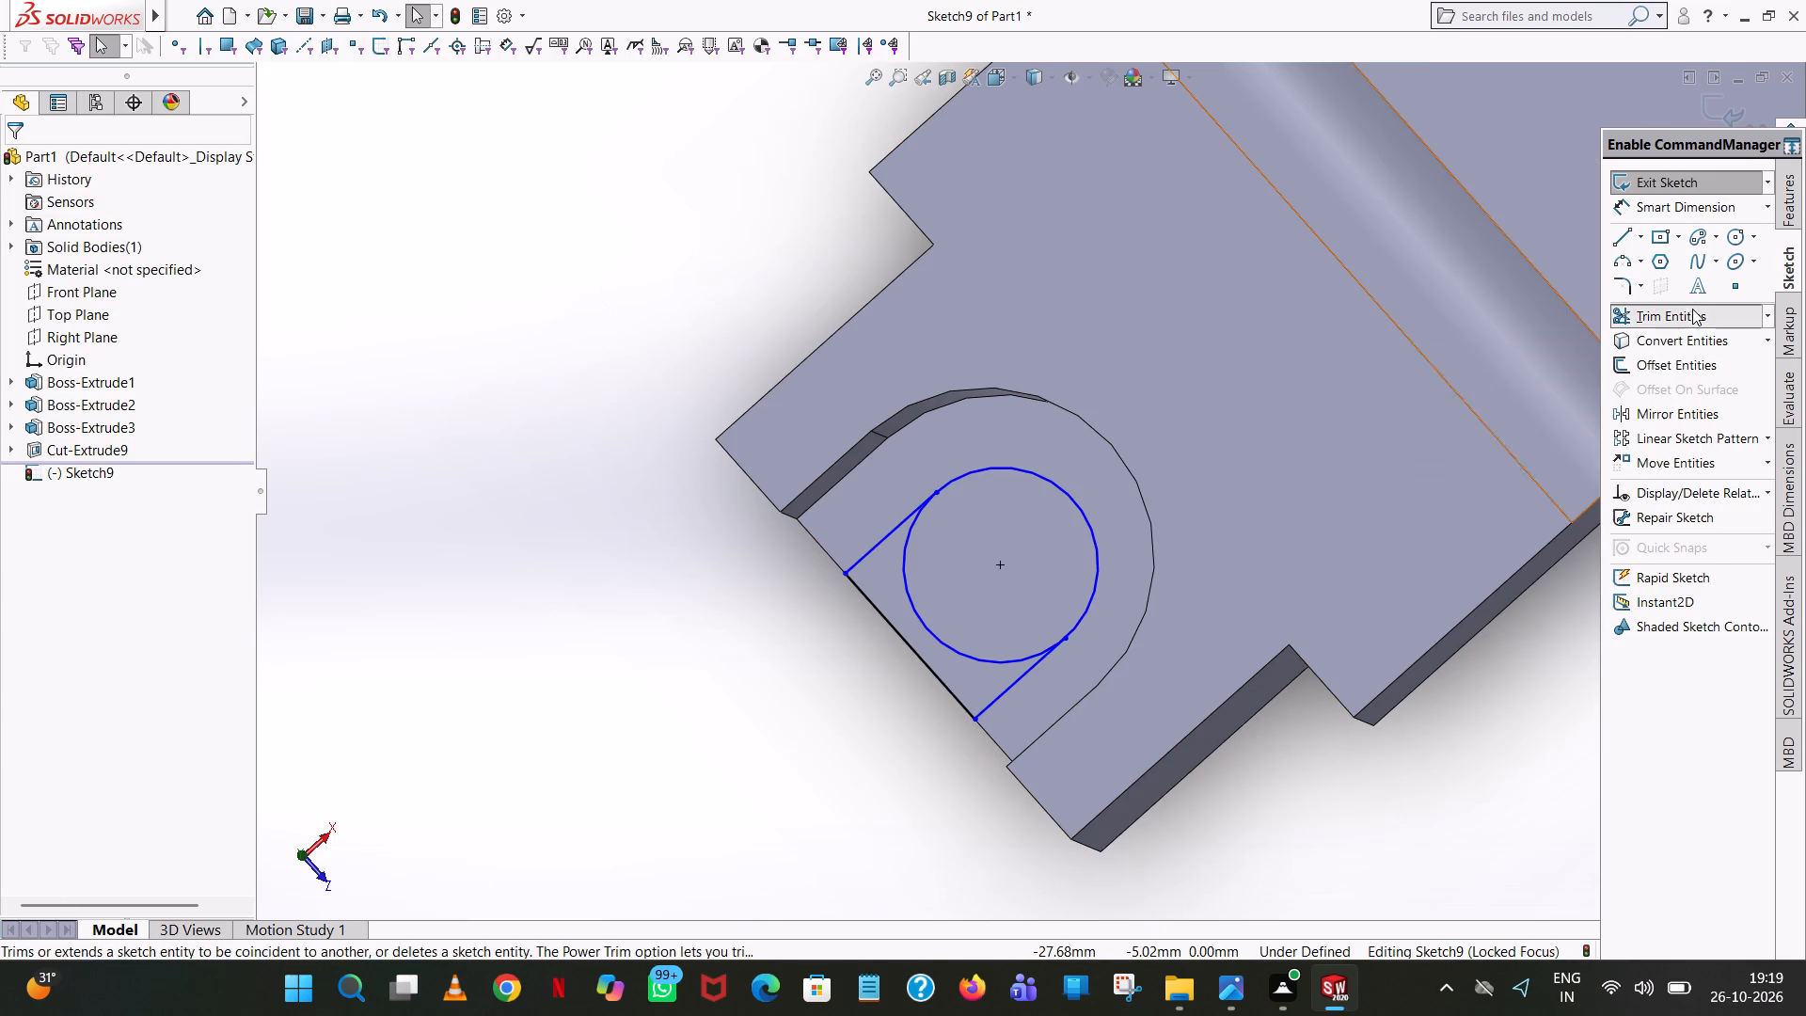
{"action": "left_click", "coordinate": [911, 608]}
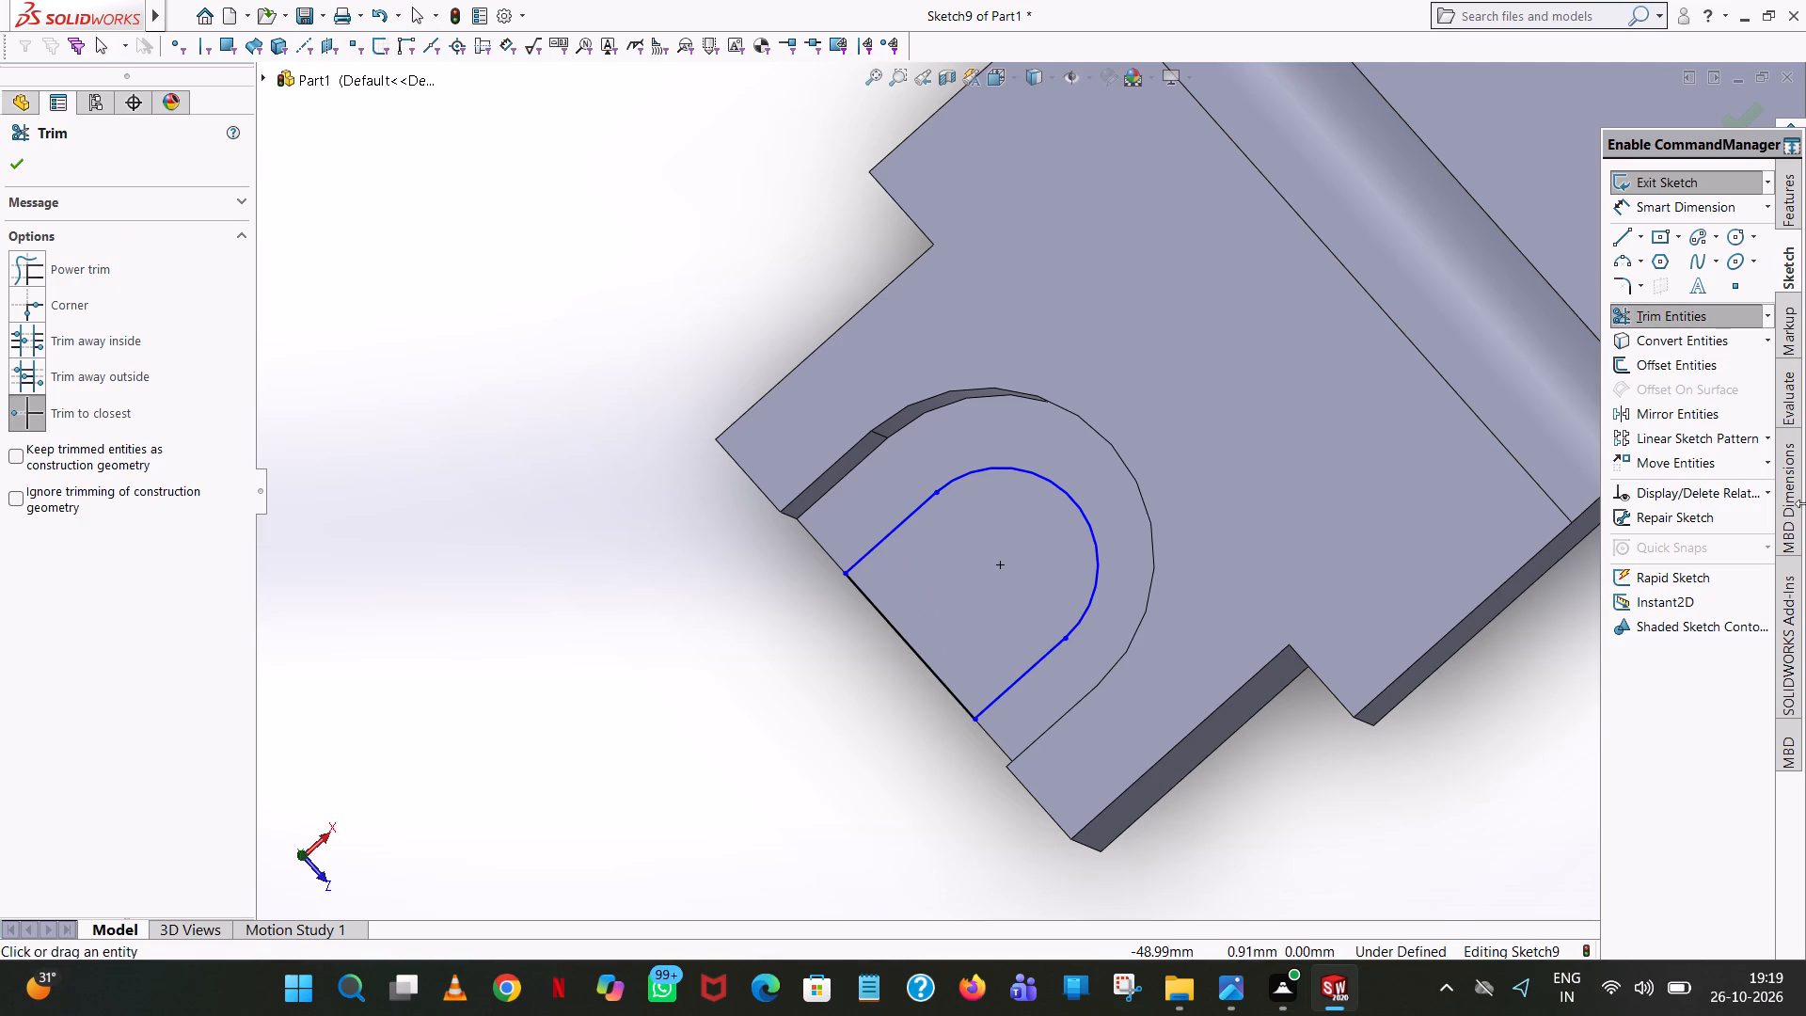
{"action": "left_click", "coordinate": [20, 166]}
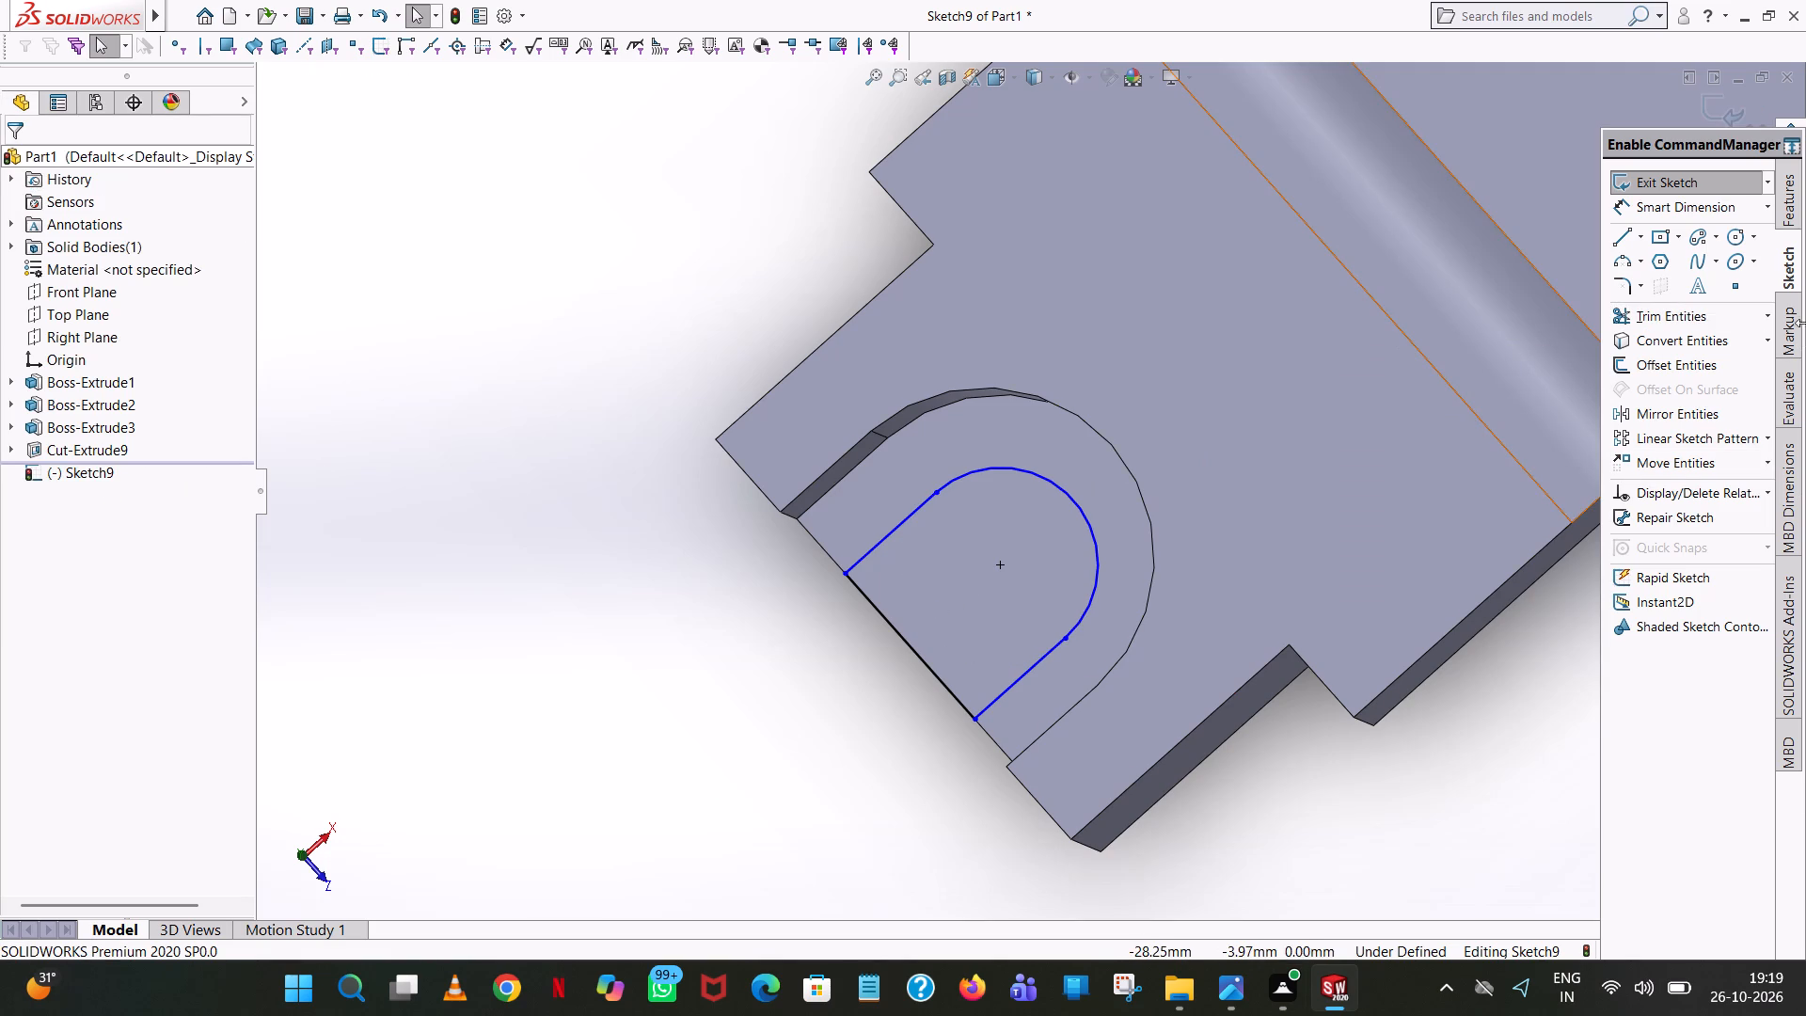
Dimension the rounded end of the small U-shaped profile with a 2 mm radius.
{"action": "left_click", "coordinate": [1631, 200]}
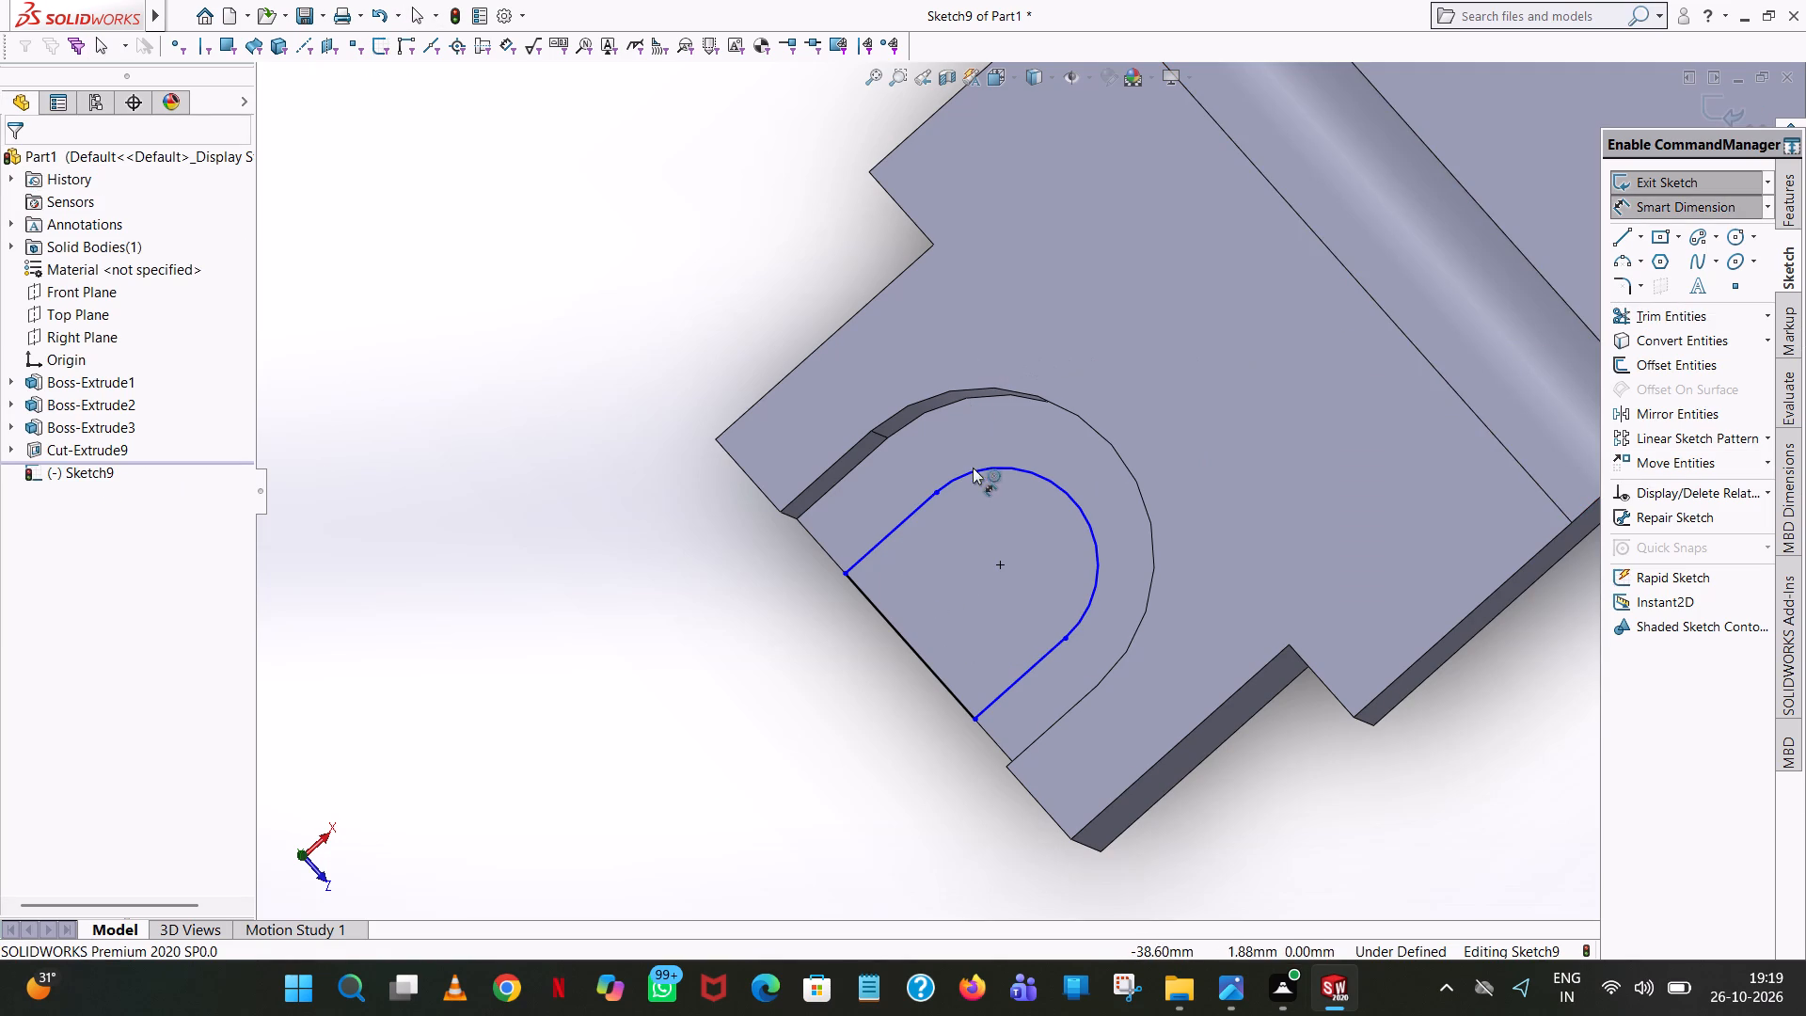
{"action": "left_click", "coordinate": [973, 468]}
{"action": "left_click", "coordinate": [816, 230]}
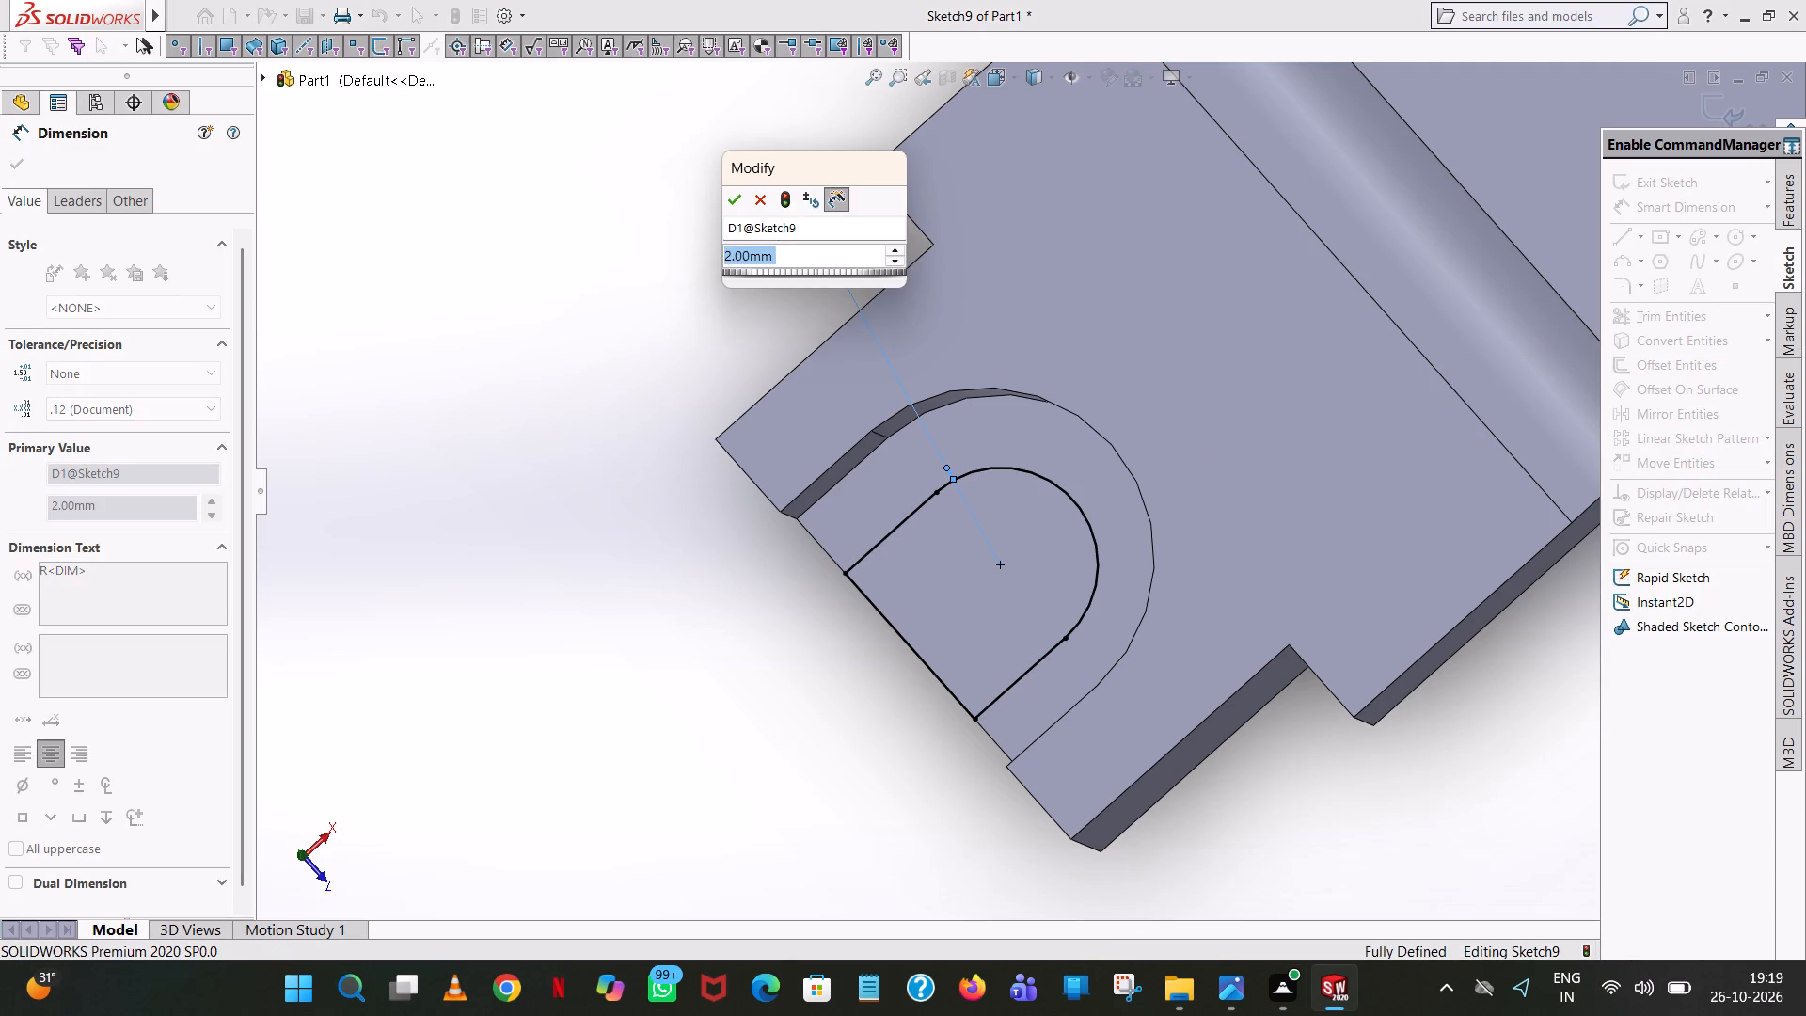
{"action": "left_click", "coordinate": [732, 198]}
{"action": "left_click", "coordinate": [540, 240]}
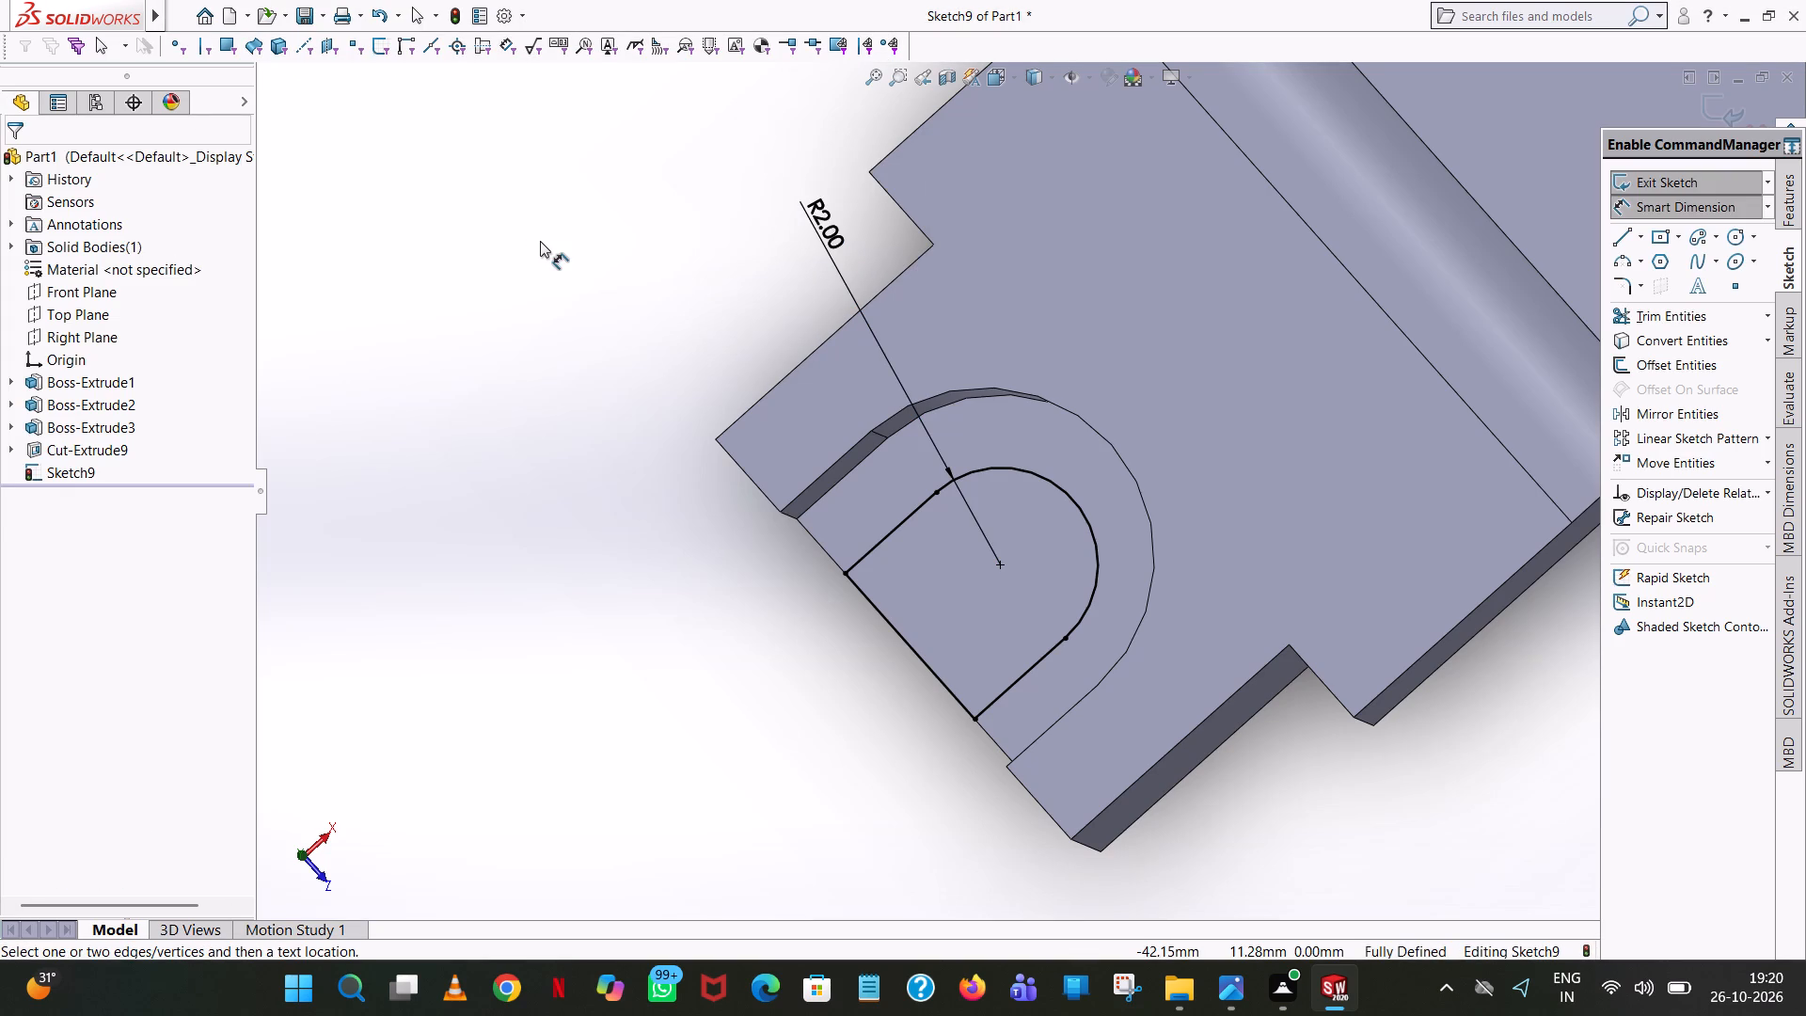
Cut the small U-shaped profile 5 mm blind downward from the slot floor.
{"action": "middle_click_drag", "start_coordinate": [974, 590], "coordinate": [989, 507]}
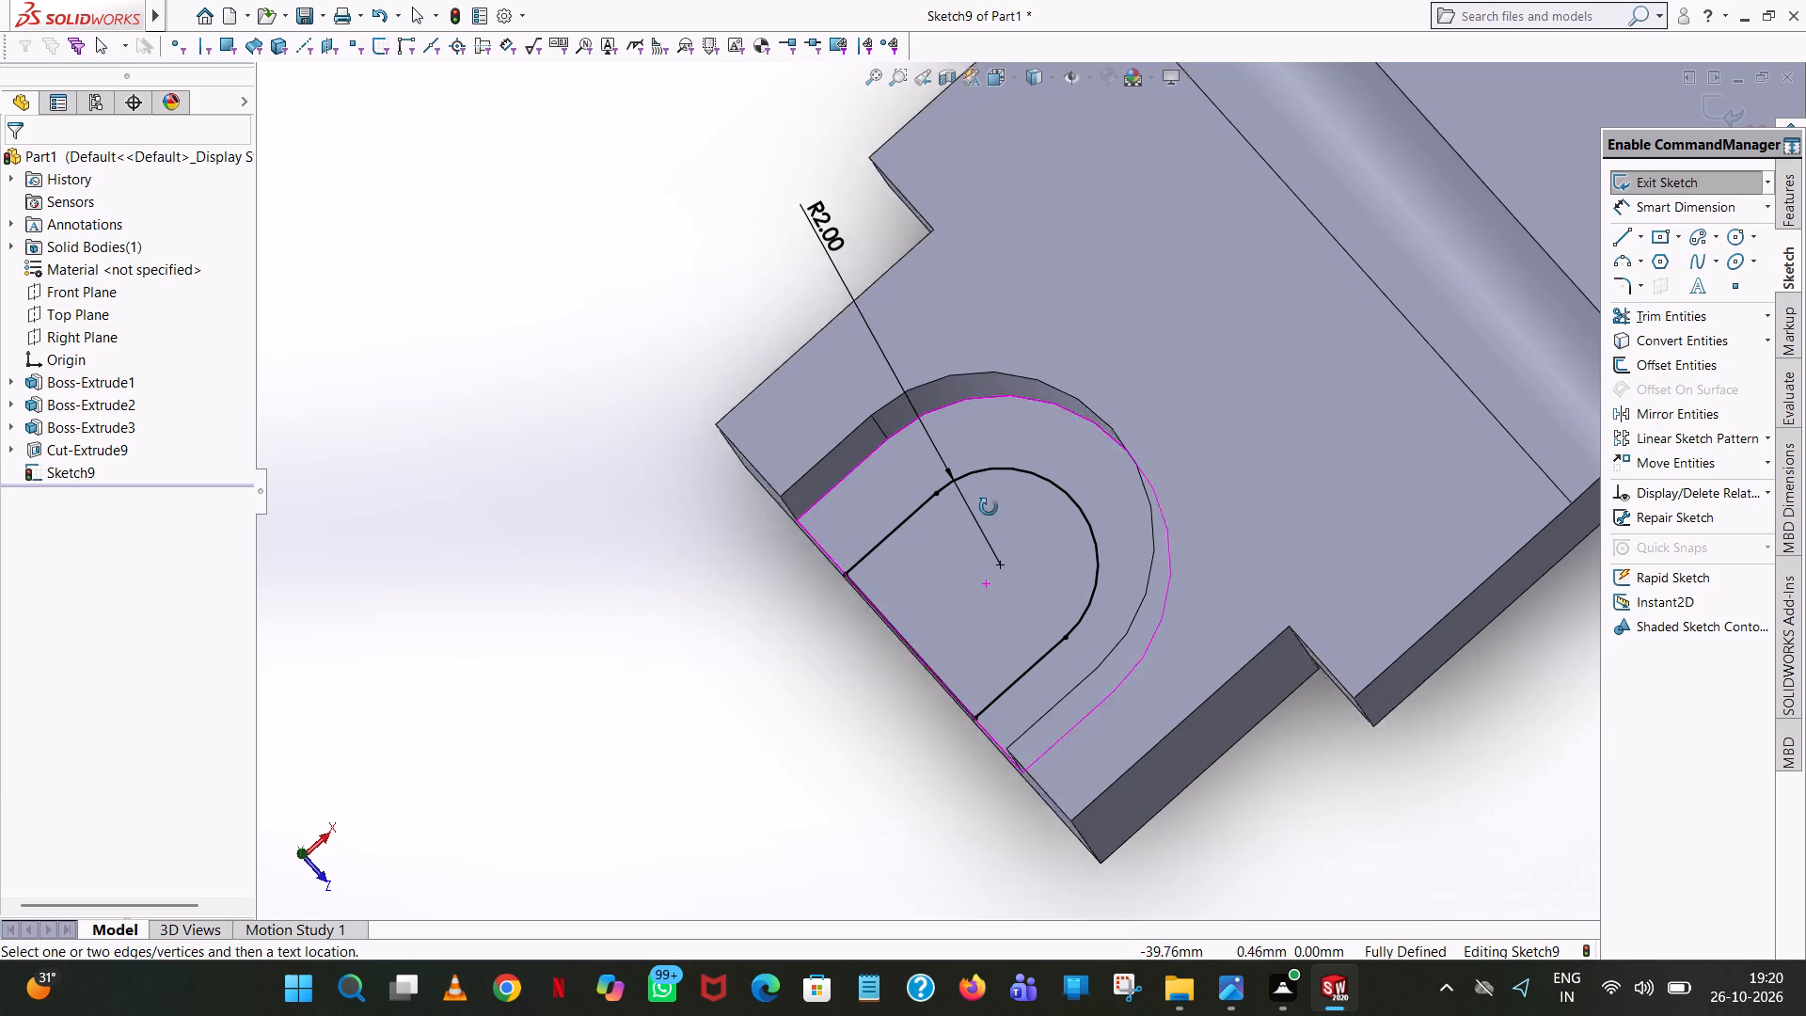
{"action": "middle_click_drag", "start_coordinate": [989, 507], "coordinate": [1002, 398]}
{"action": "middle_click_drag", "start_coordinate": [997, 374], "coordinate": [1009, 205]}
{"action": "scroll", "coordinate": [1009, 205], "scroll_direction": "up", "scroll_amount": 1}
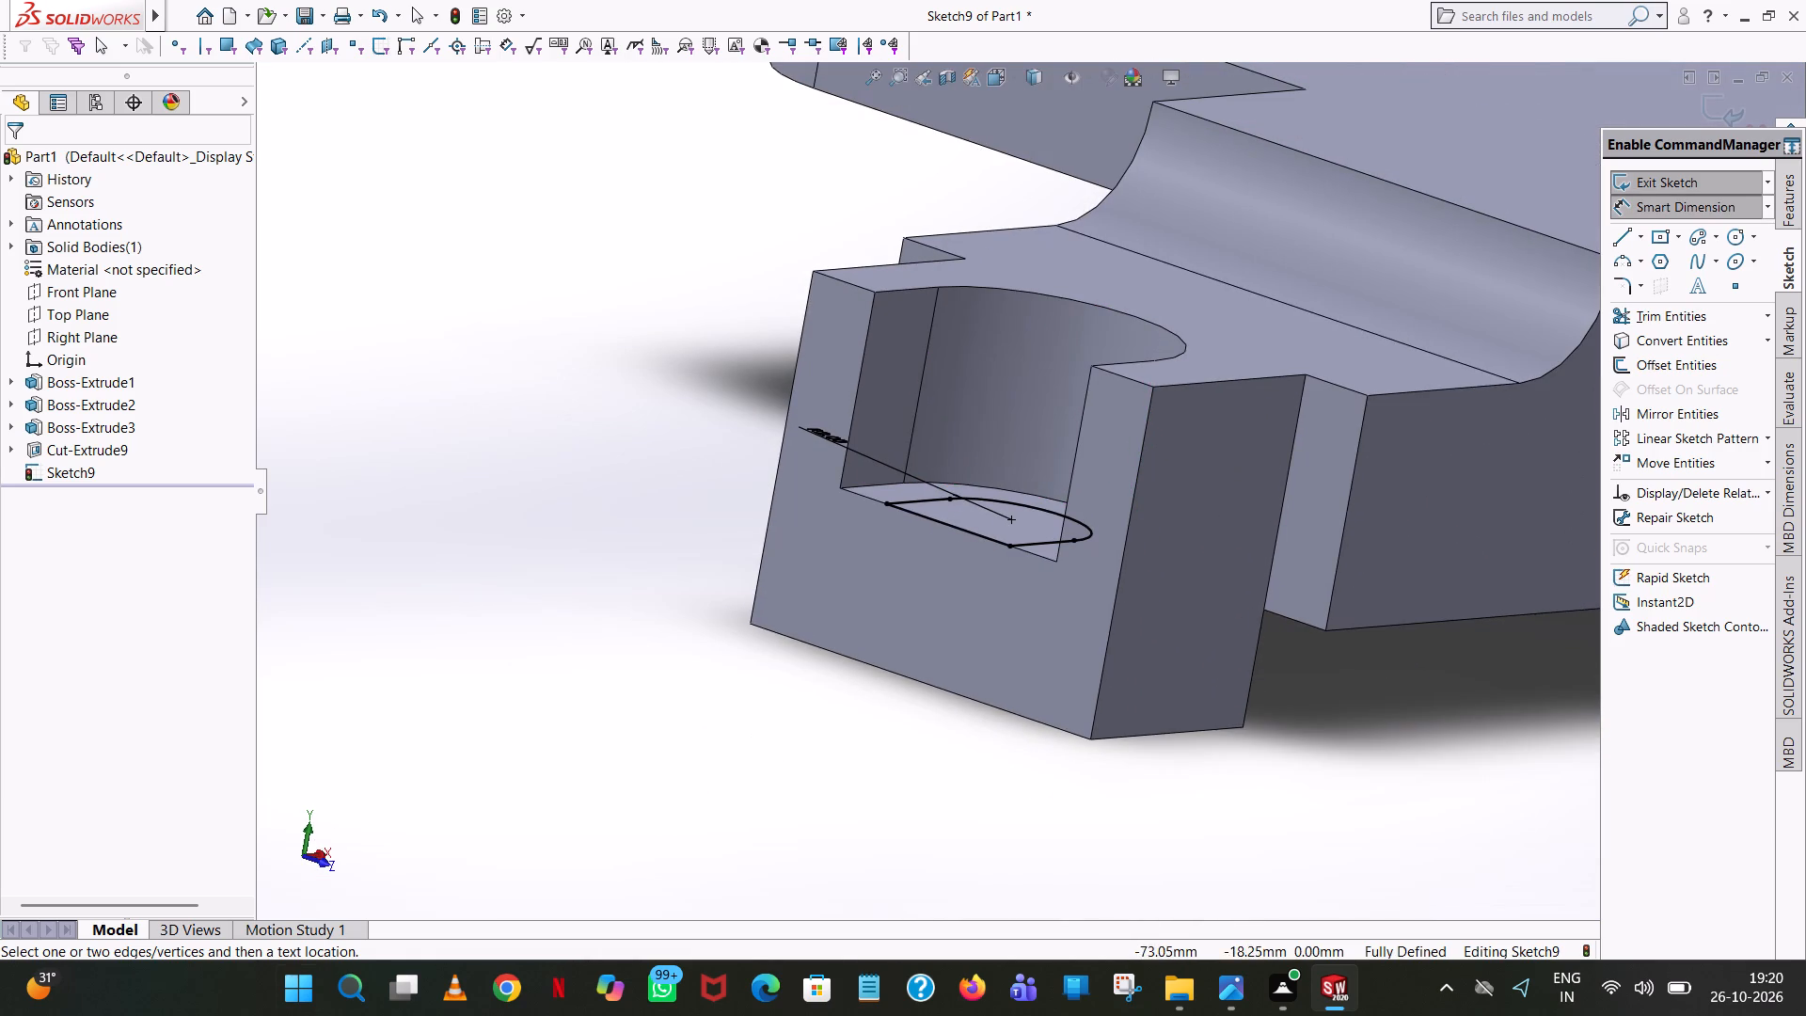
{"action": "left_click", "coordinate": [1785, 190]}
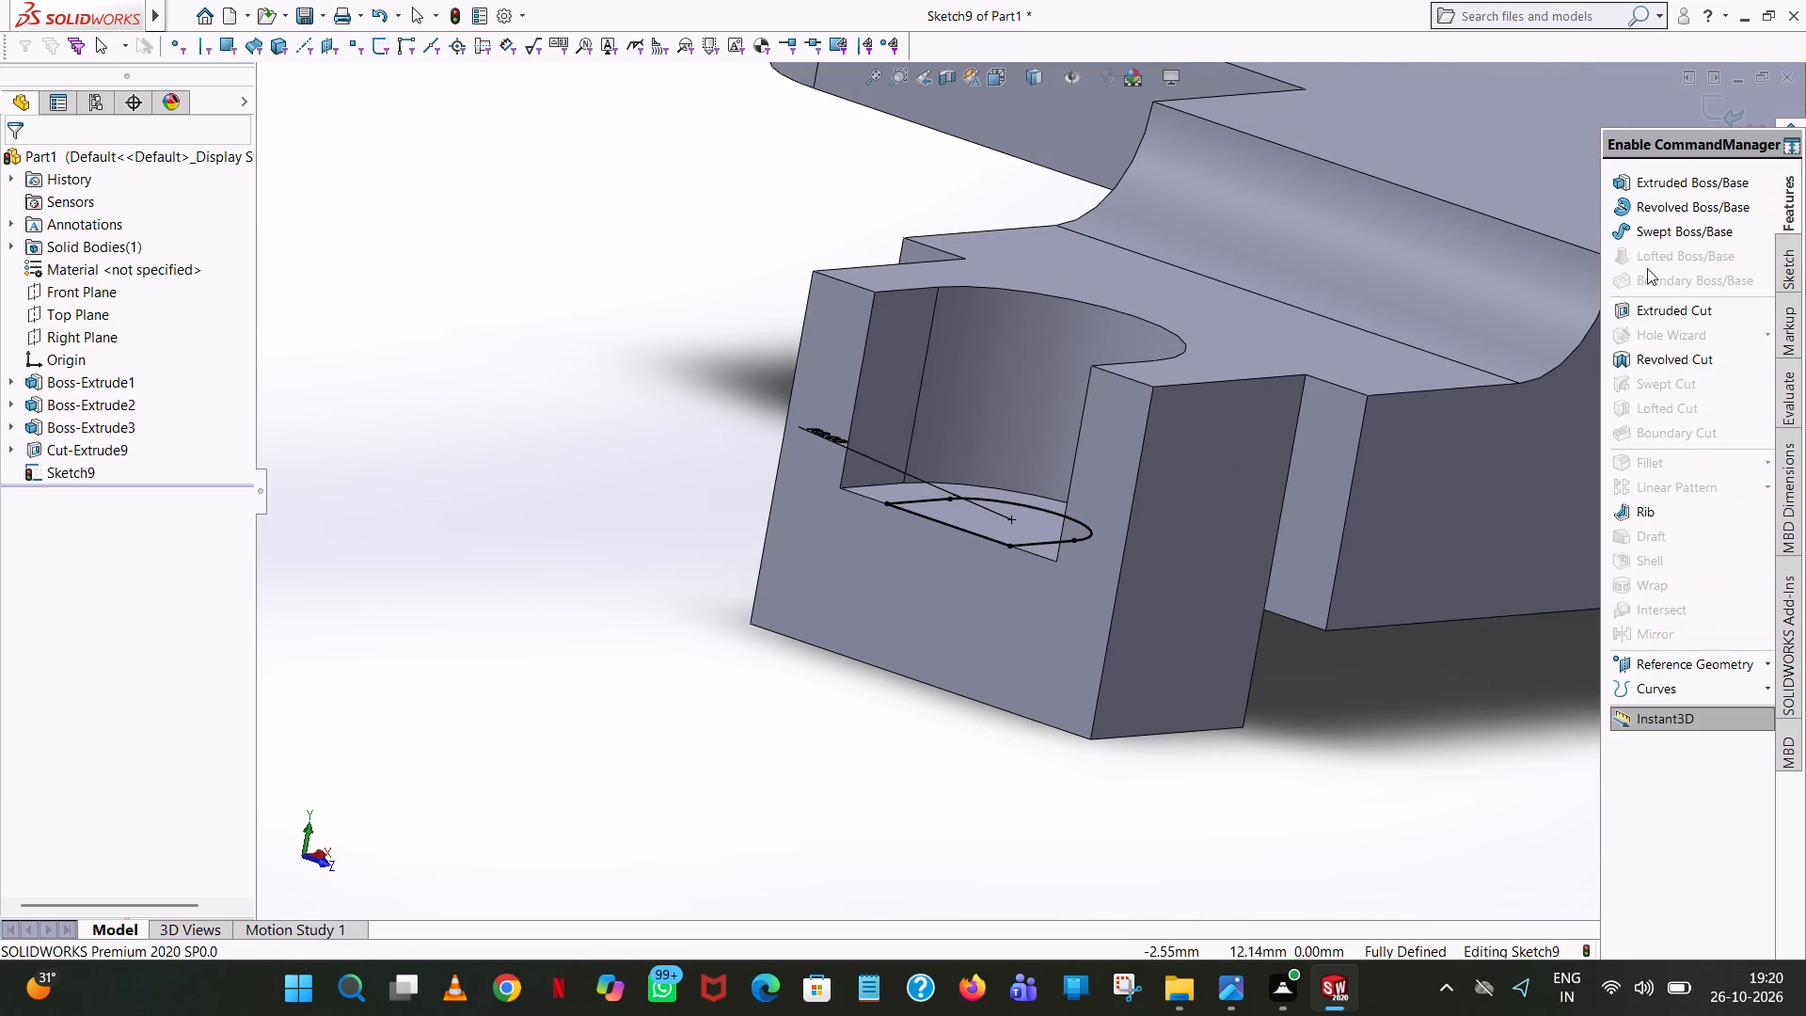
{"action": "left_click", "coordinate": [1651, 309]}
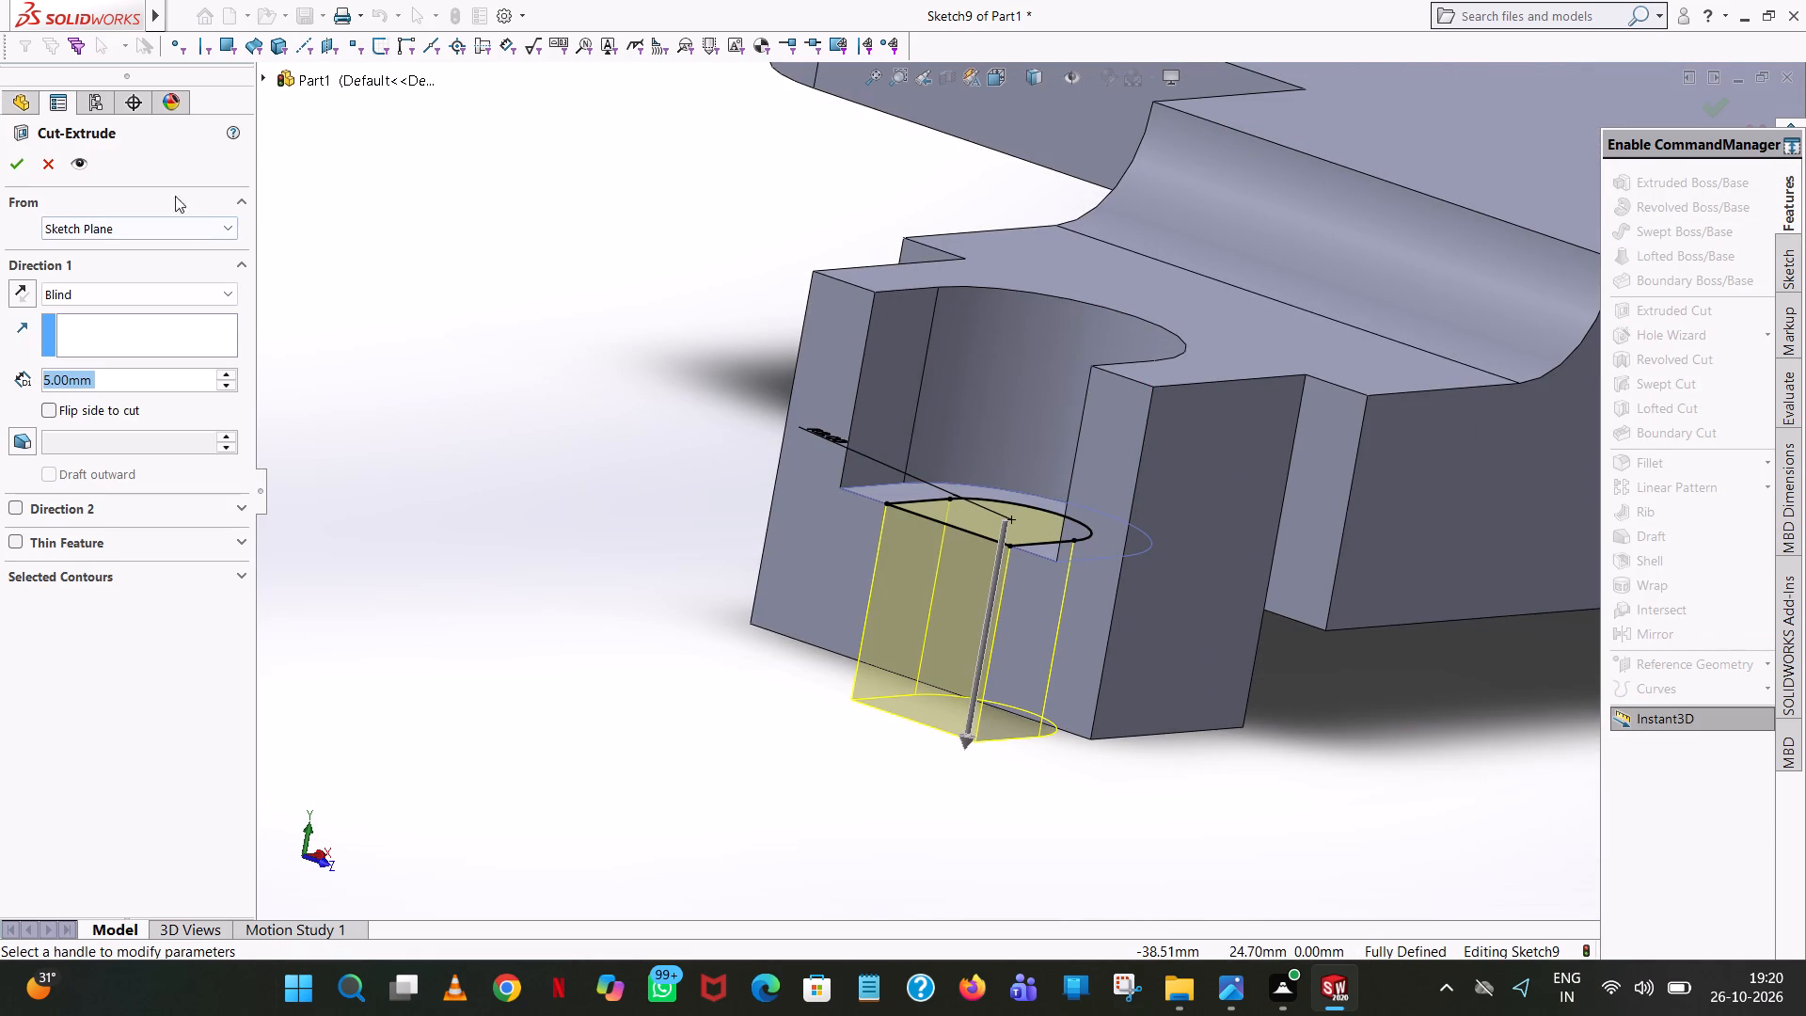
{"action": "left_click", "coordinate": [8, 164]}
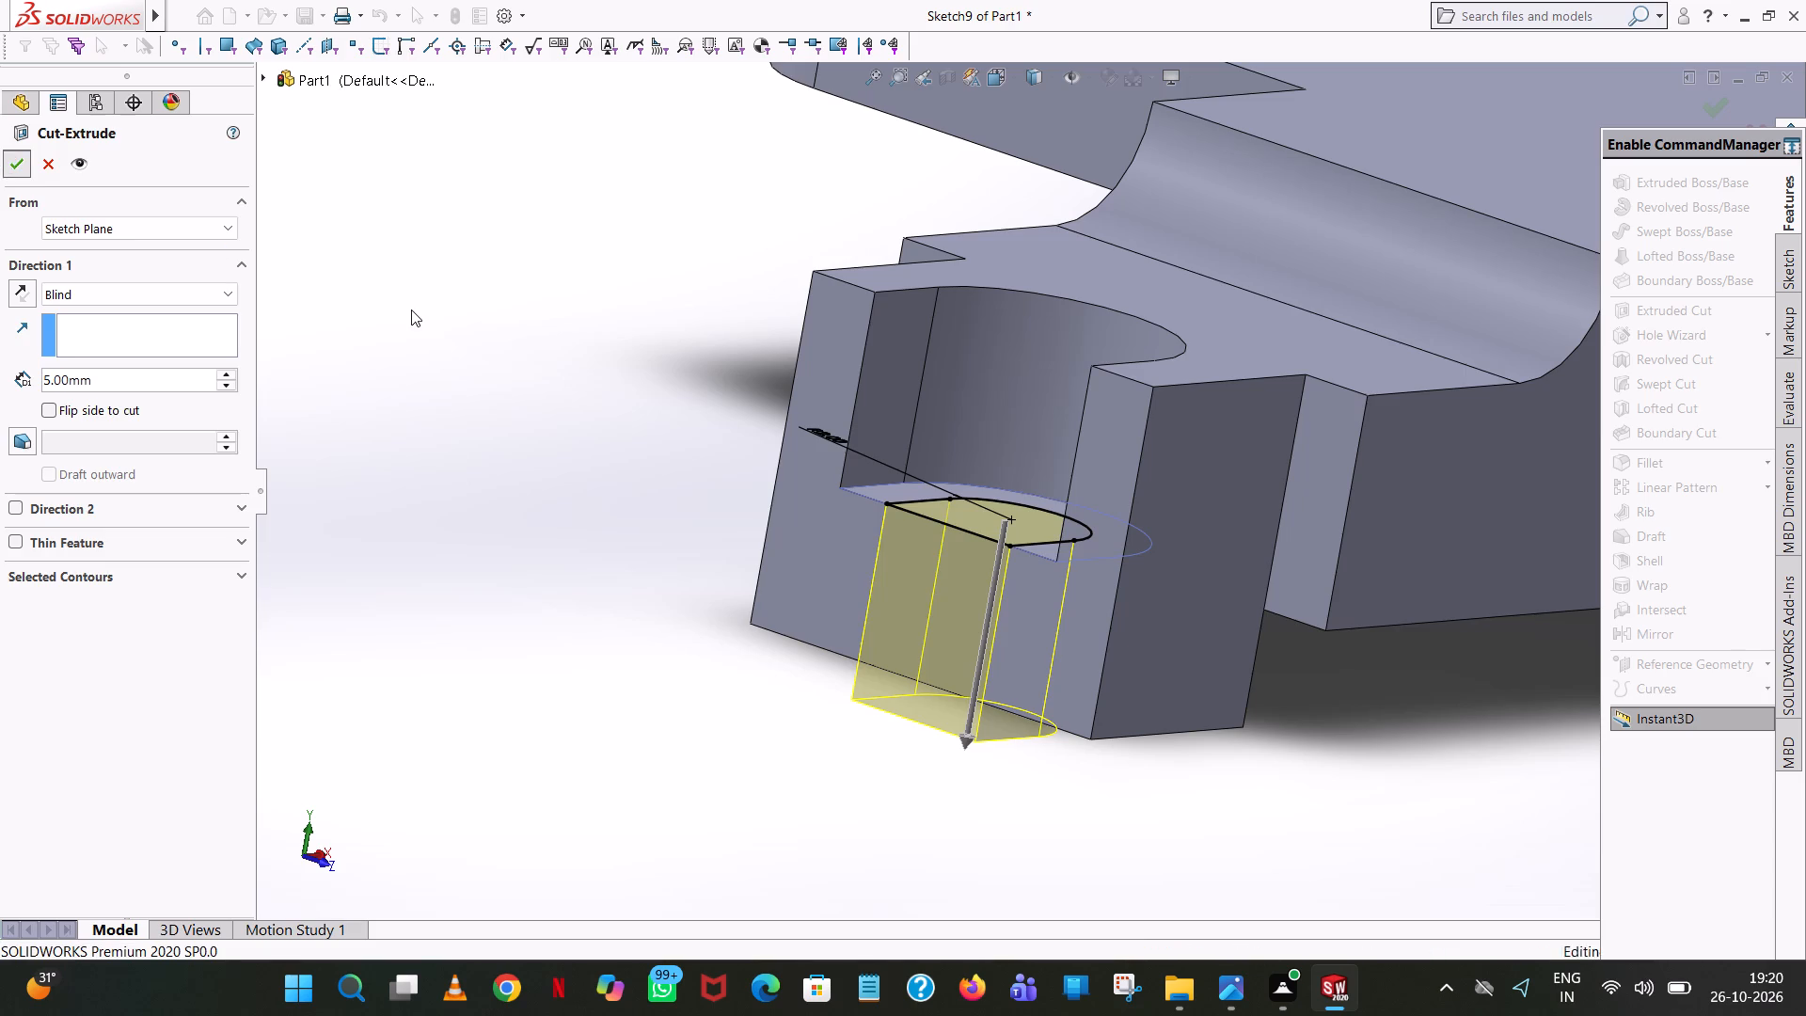
{"action": "left_click", "coordinate": [450, 318]}
Examine the part from all sides, including the end step's new cut and the slotted mounting ears.
{"action": "middle_click_drag", "start_coordinate": [456, 319], "coordinate": [557, 0]}
{"action": "scroll", "coordinate": [458, 318], "scroll_direction": "up", "scroll_amount": 2}
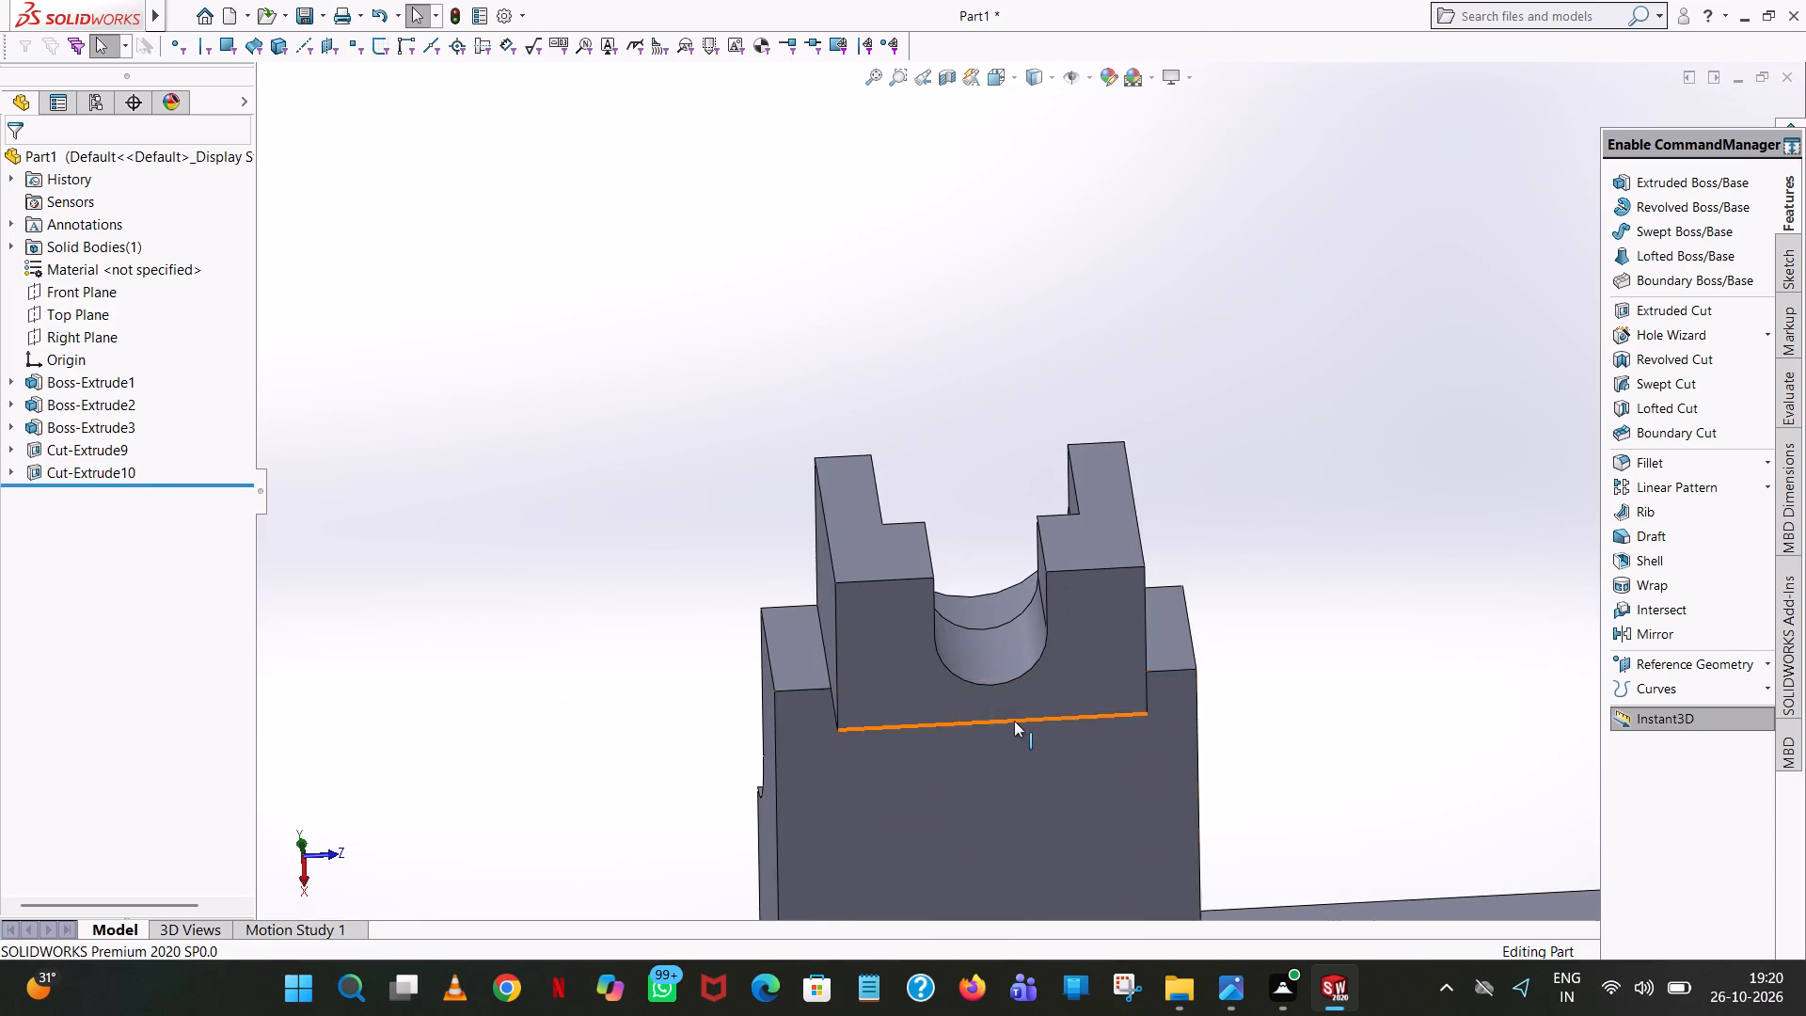
{"action": "middle_click_drag", "start_coordinate": [1014, 717], "coordinate": [991, 413]}
{"action": "scroll", "coordinate": [1014, 715], "scroll_direction": "up", "scroll_amount": 1}
{"action": "scroll", "coordinate": [1000, 412], "scroll_direction": "up", "scroll_amount": 1}
{"action": "scroll", "coordinate": [1047, 557], "scroll_direction": "up", "scroll_amount": 4}
{"action": "middle_click_drag", "start_coordinate": [990, 715], "coordinate": [1066, 472]}
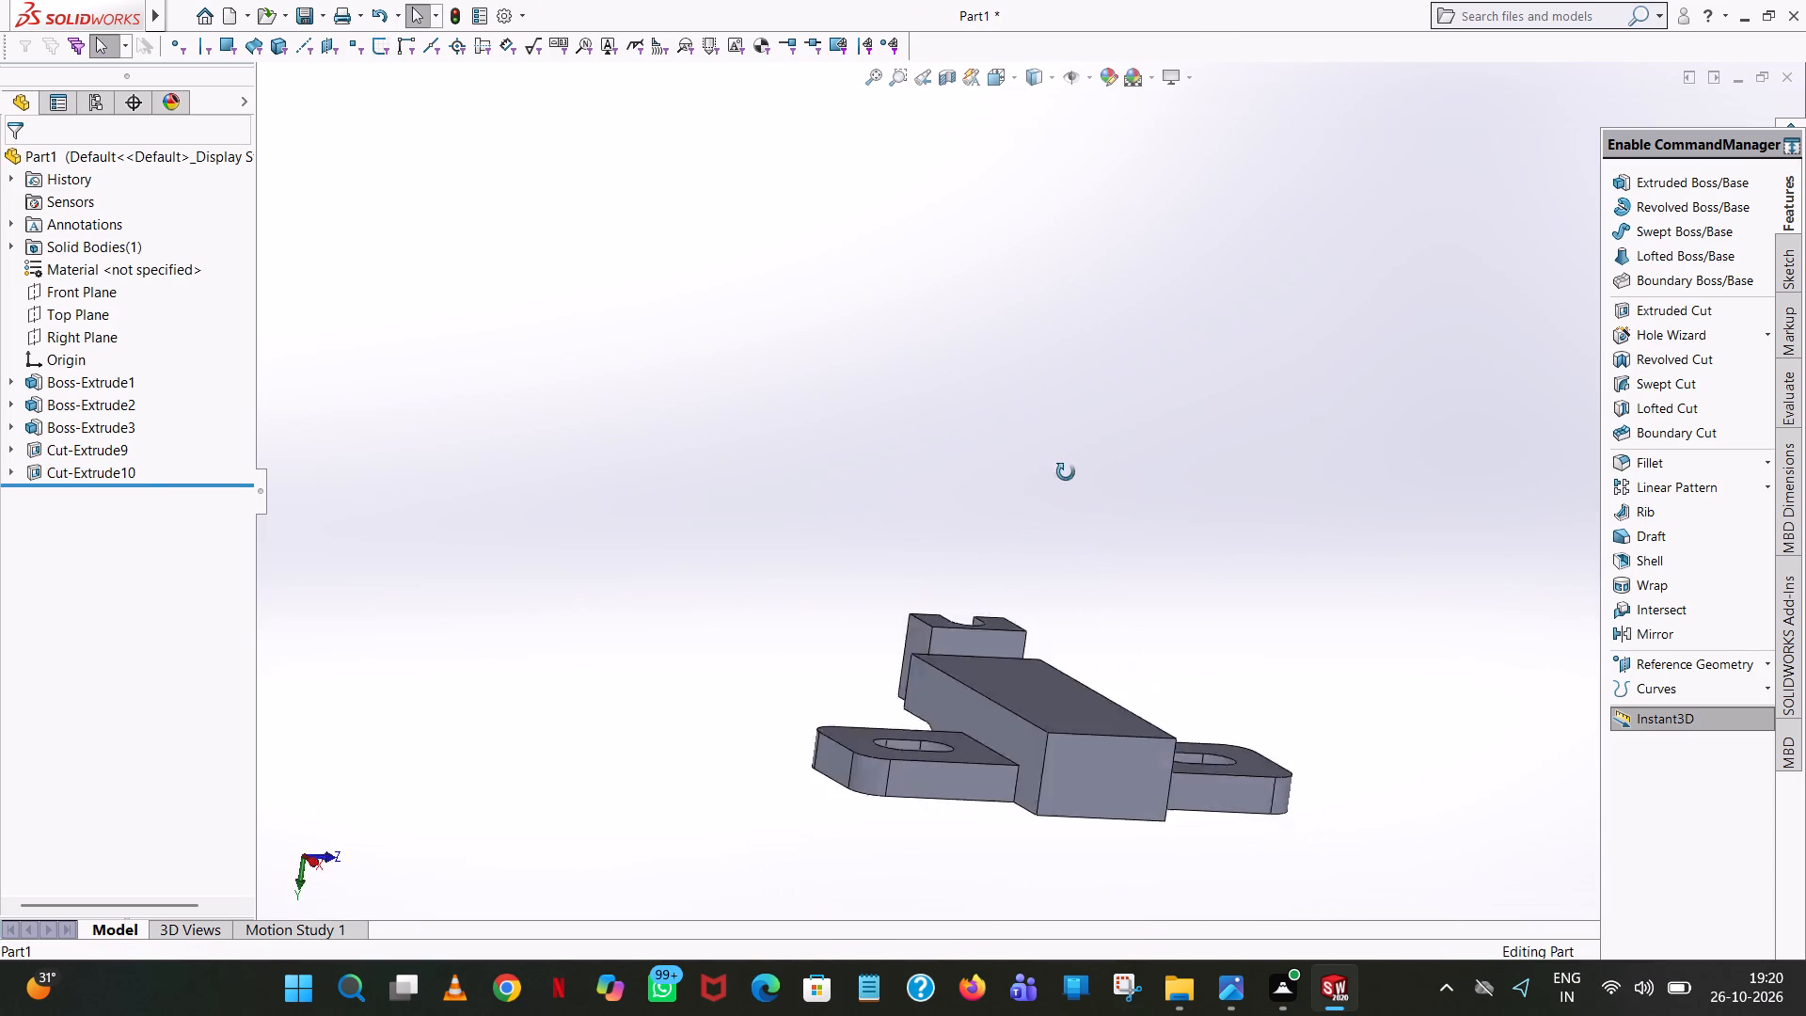
{"action": "middle_click_drag", "start_coordinate": [1066, 472], "coordinate": [1190, 657]}
{"action": "scroll", "coordinate": [1142, 540], "scroll_direction": "up", "scroll_amount": 1}
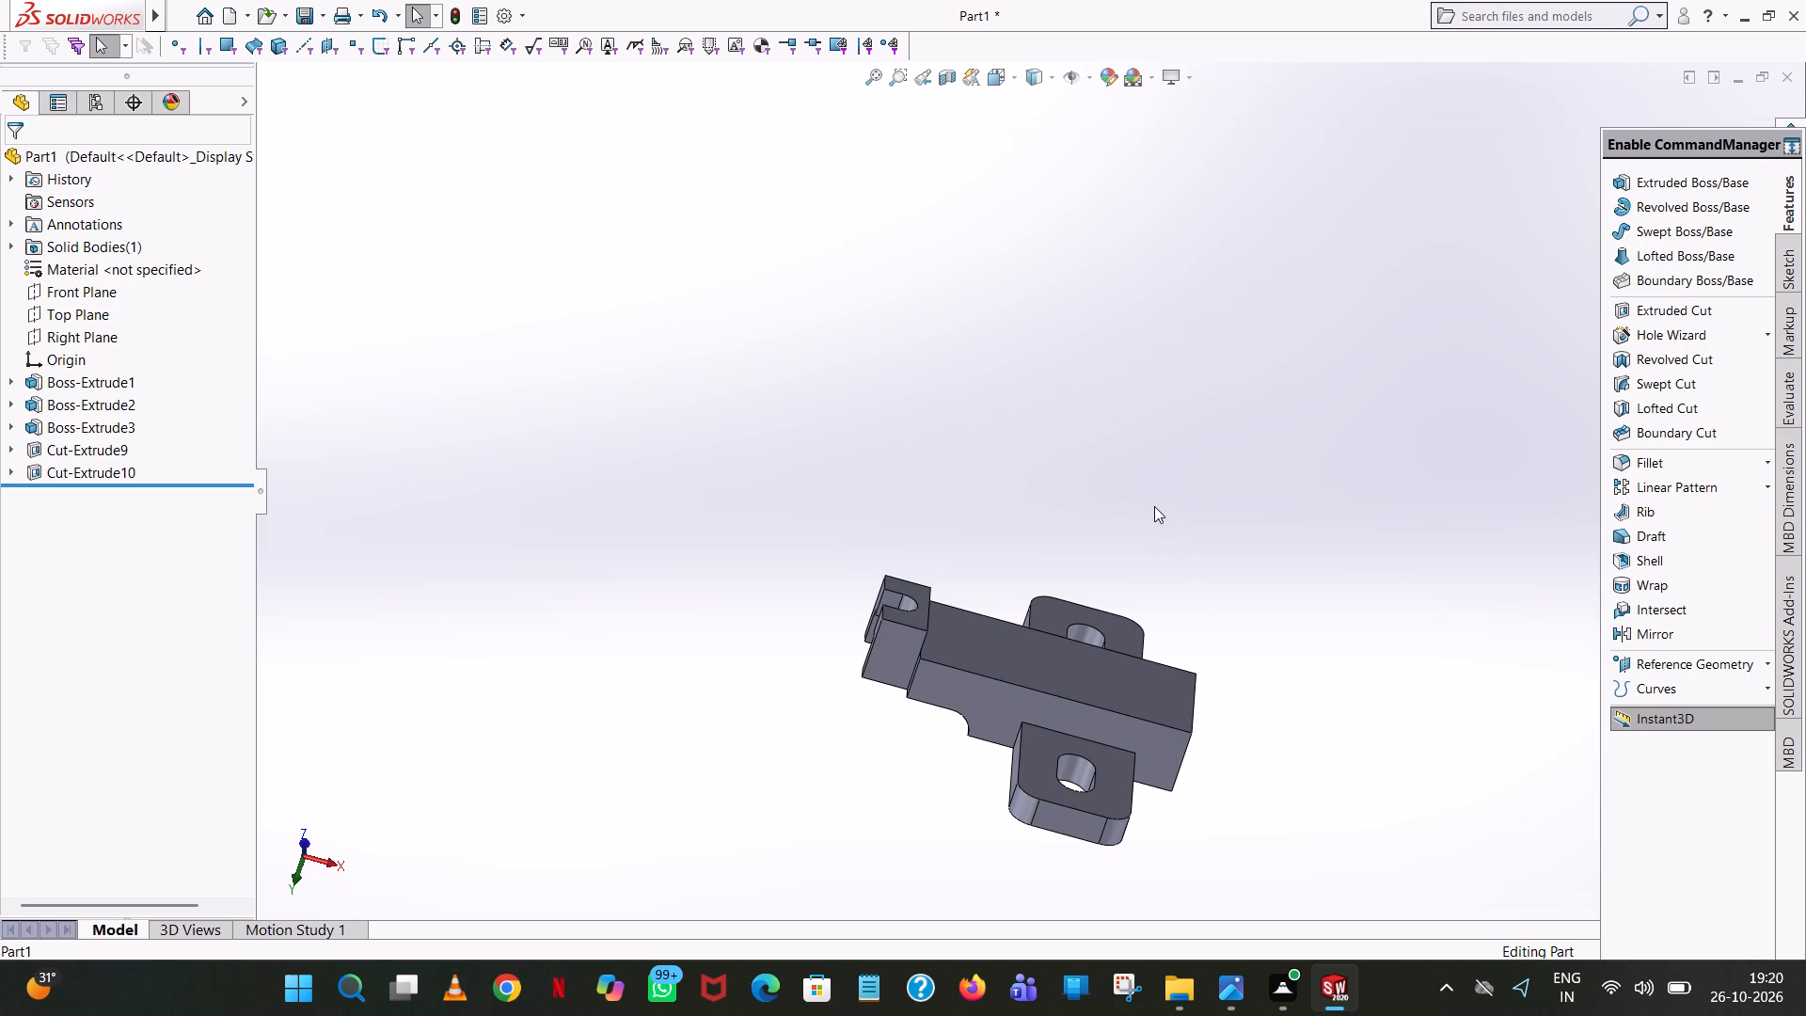
{"action": "middle_click_drag", "start_coordinate": [1154, 503], "coordinate": [1273, 89]}
{"action": "scroll", "coordinate": [1273, 89], "scroll_direction": "up", "scroll_amount": 1}
{"action": "scroll", "coordinate": [1267, 137], "scroll_direction": "down", "scroll_amount": 1}
{"action": "middle_click_drag", "start_coordinate": [1206, 366], "coordinate": [861, 548]}
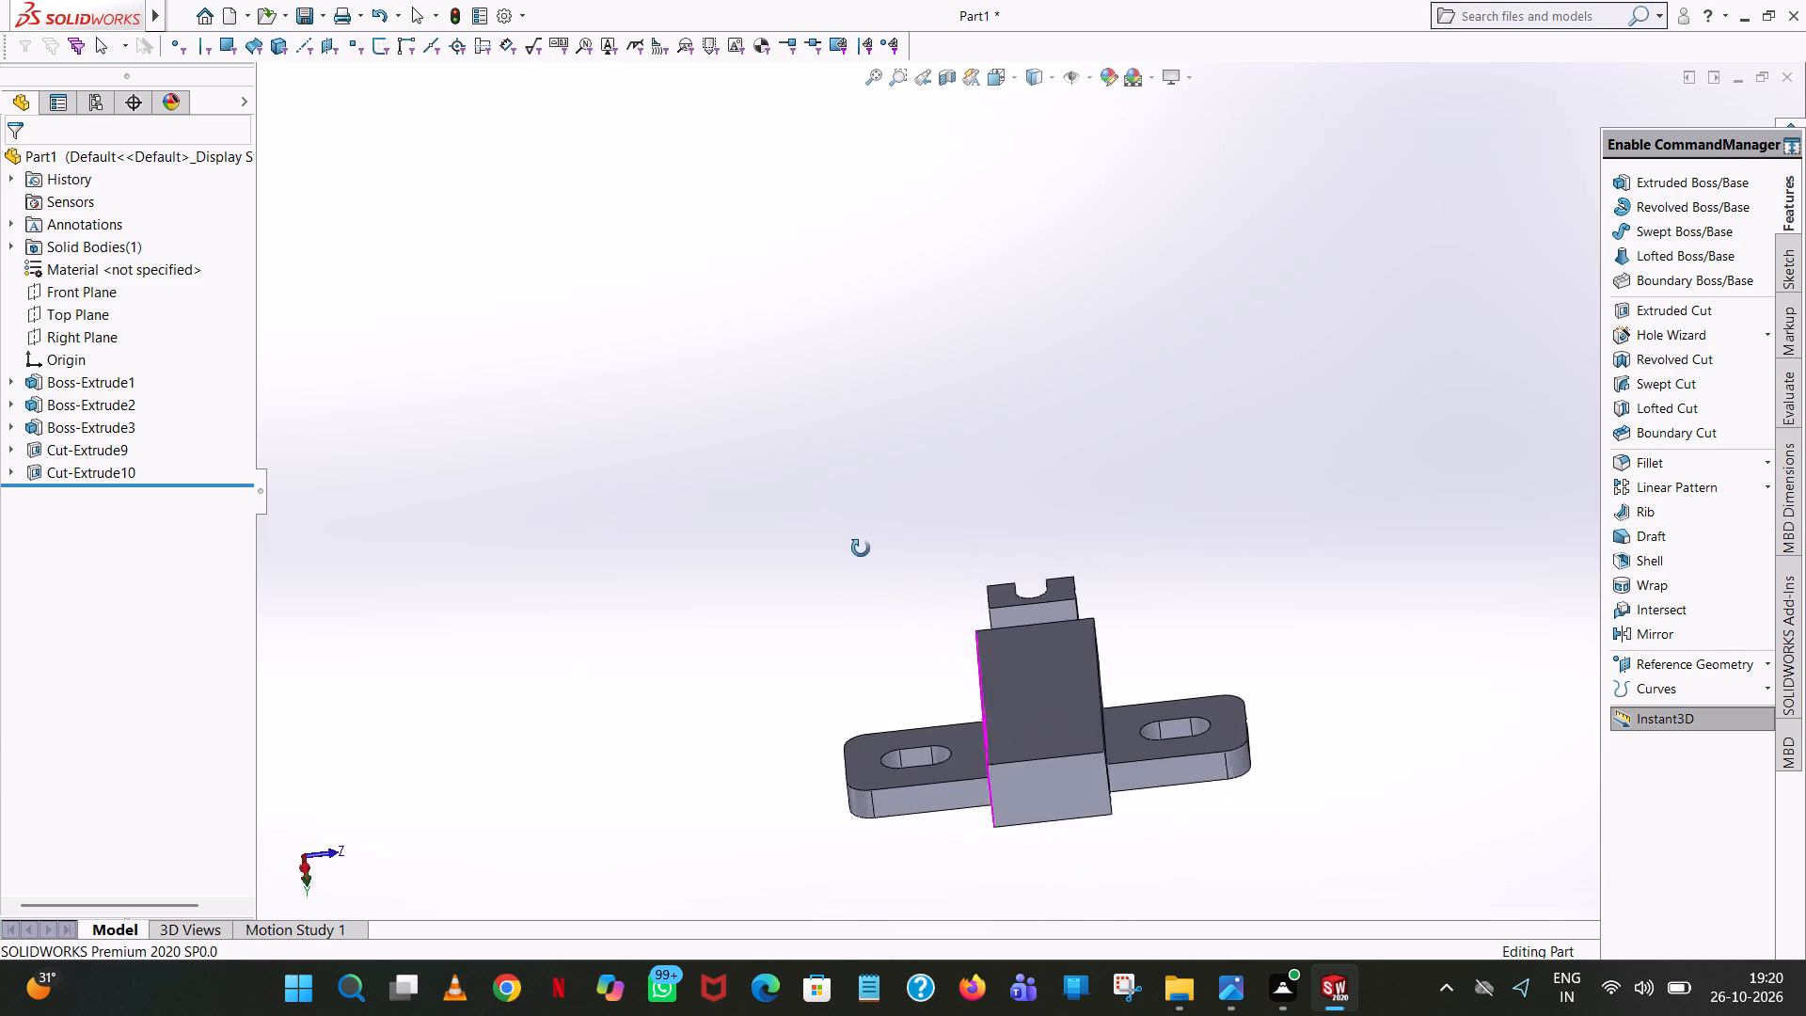
{"action": "middle_click_drag", "start_coordinate": [861, 548], "coordinate": [793, 522]}
{"action": "scroll", "coordinate": [793, 522], "scroll_direction": "up", "scroll_amount": 2}
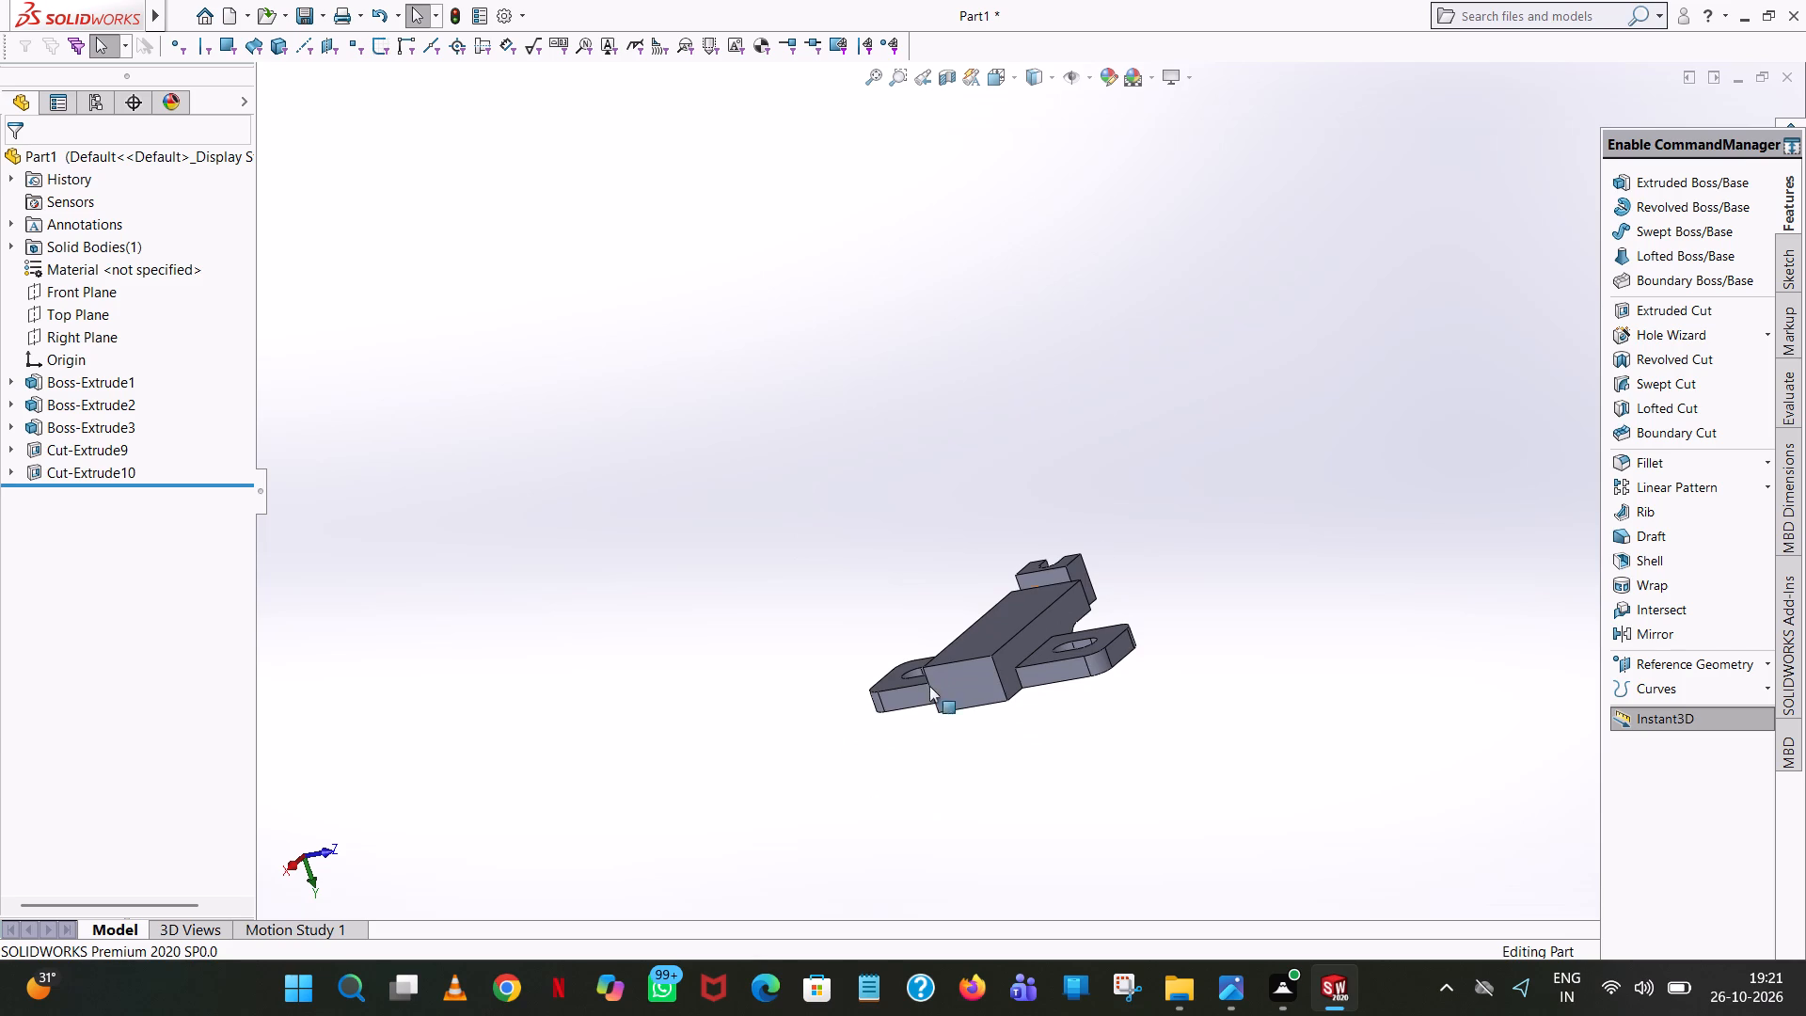
{"action": "middle_click_drag", "start_coordinate": [1071, 736], "coordinate": [1003, 269]}
{"action": "scroll", "coordinate": [988, 389], "scroll_direction": "up", "scroll_amount": 1}
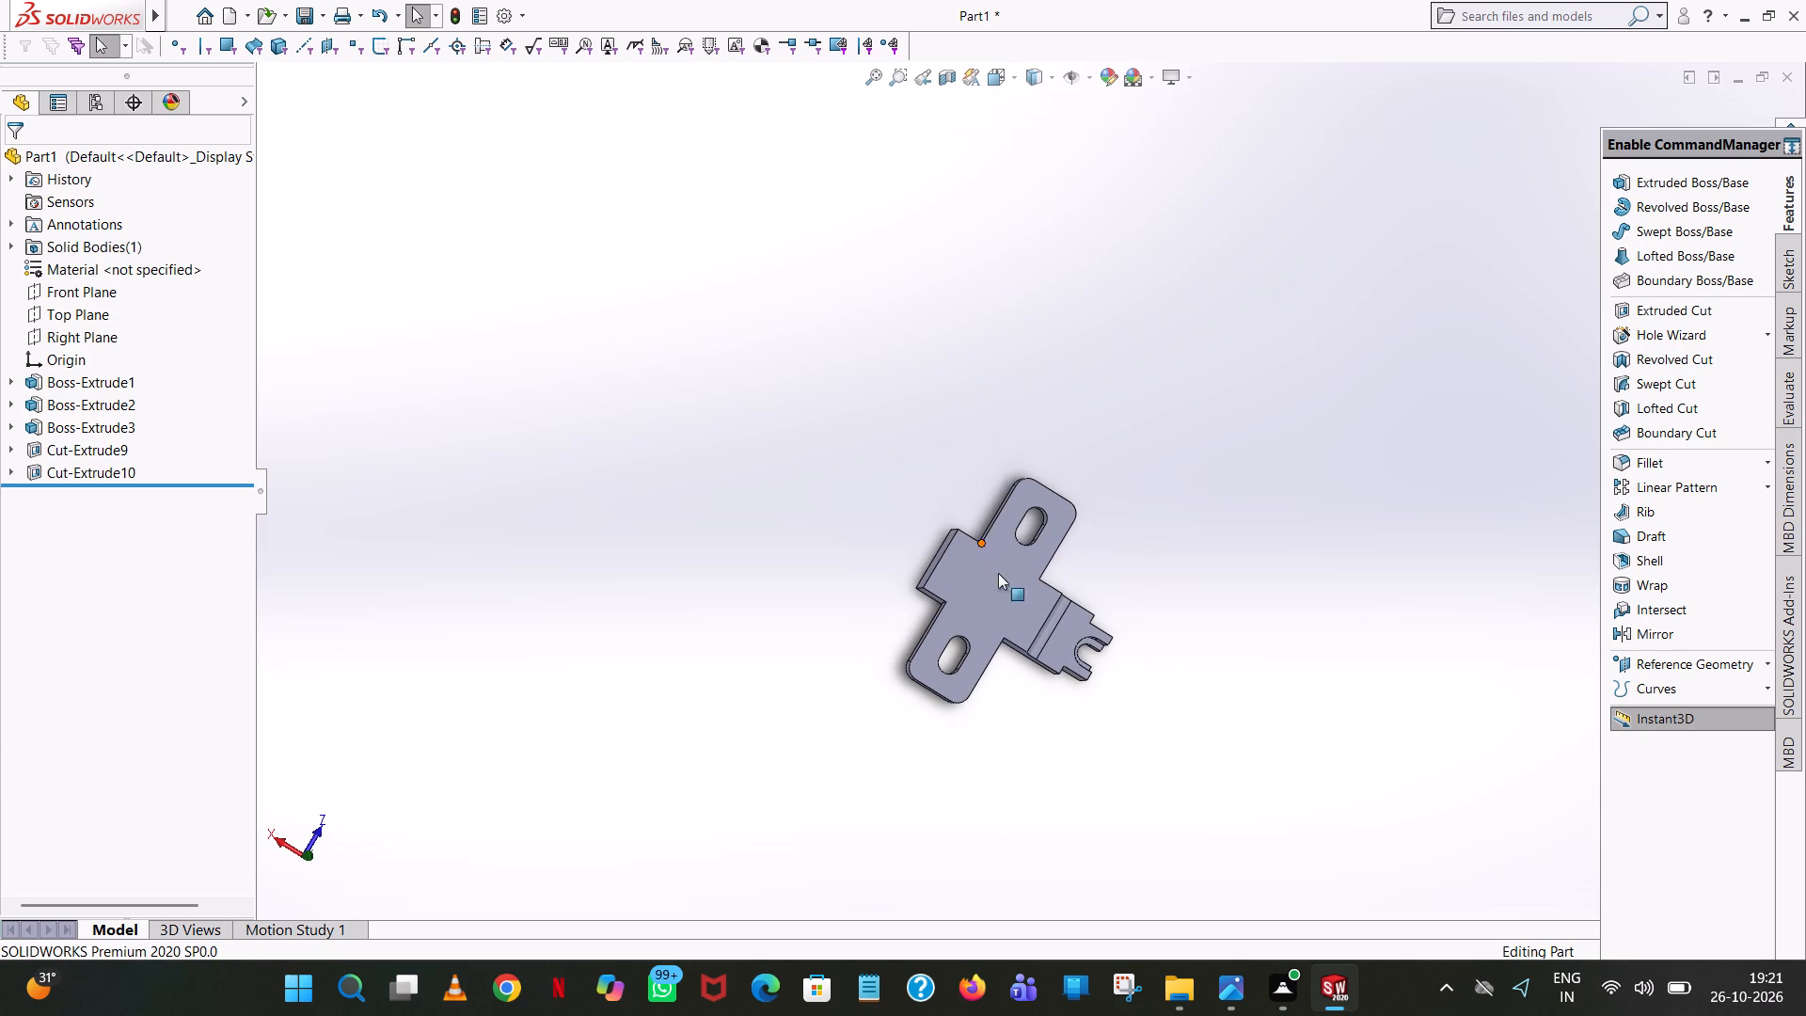
{"action": "scroll", "coordinate": [942, 652], "scroll_direction": "up", "scroll_amount": 1}
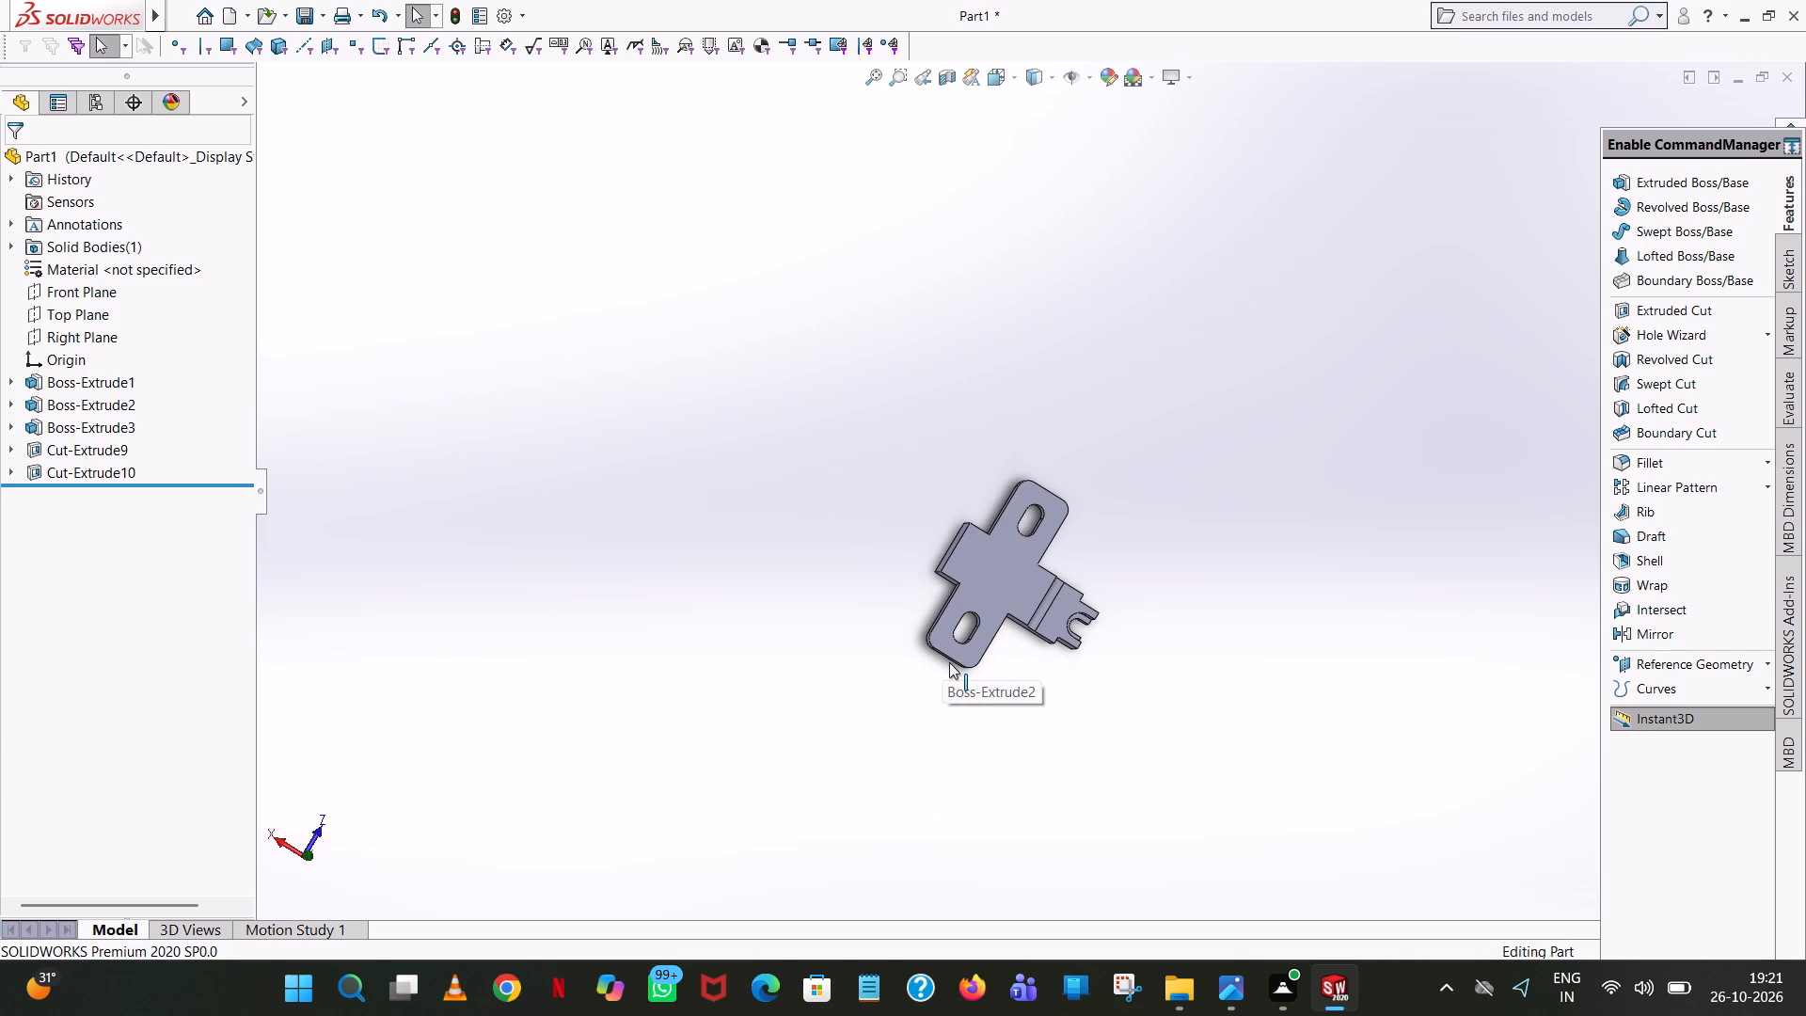
{"action": "middle_click_drag", "start_coordinate": [1099, 525], "coordinate": [1392, 587]}
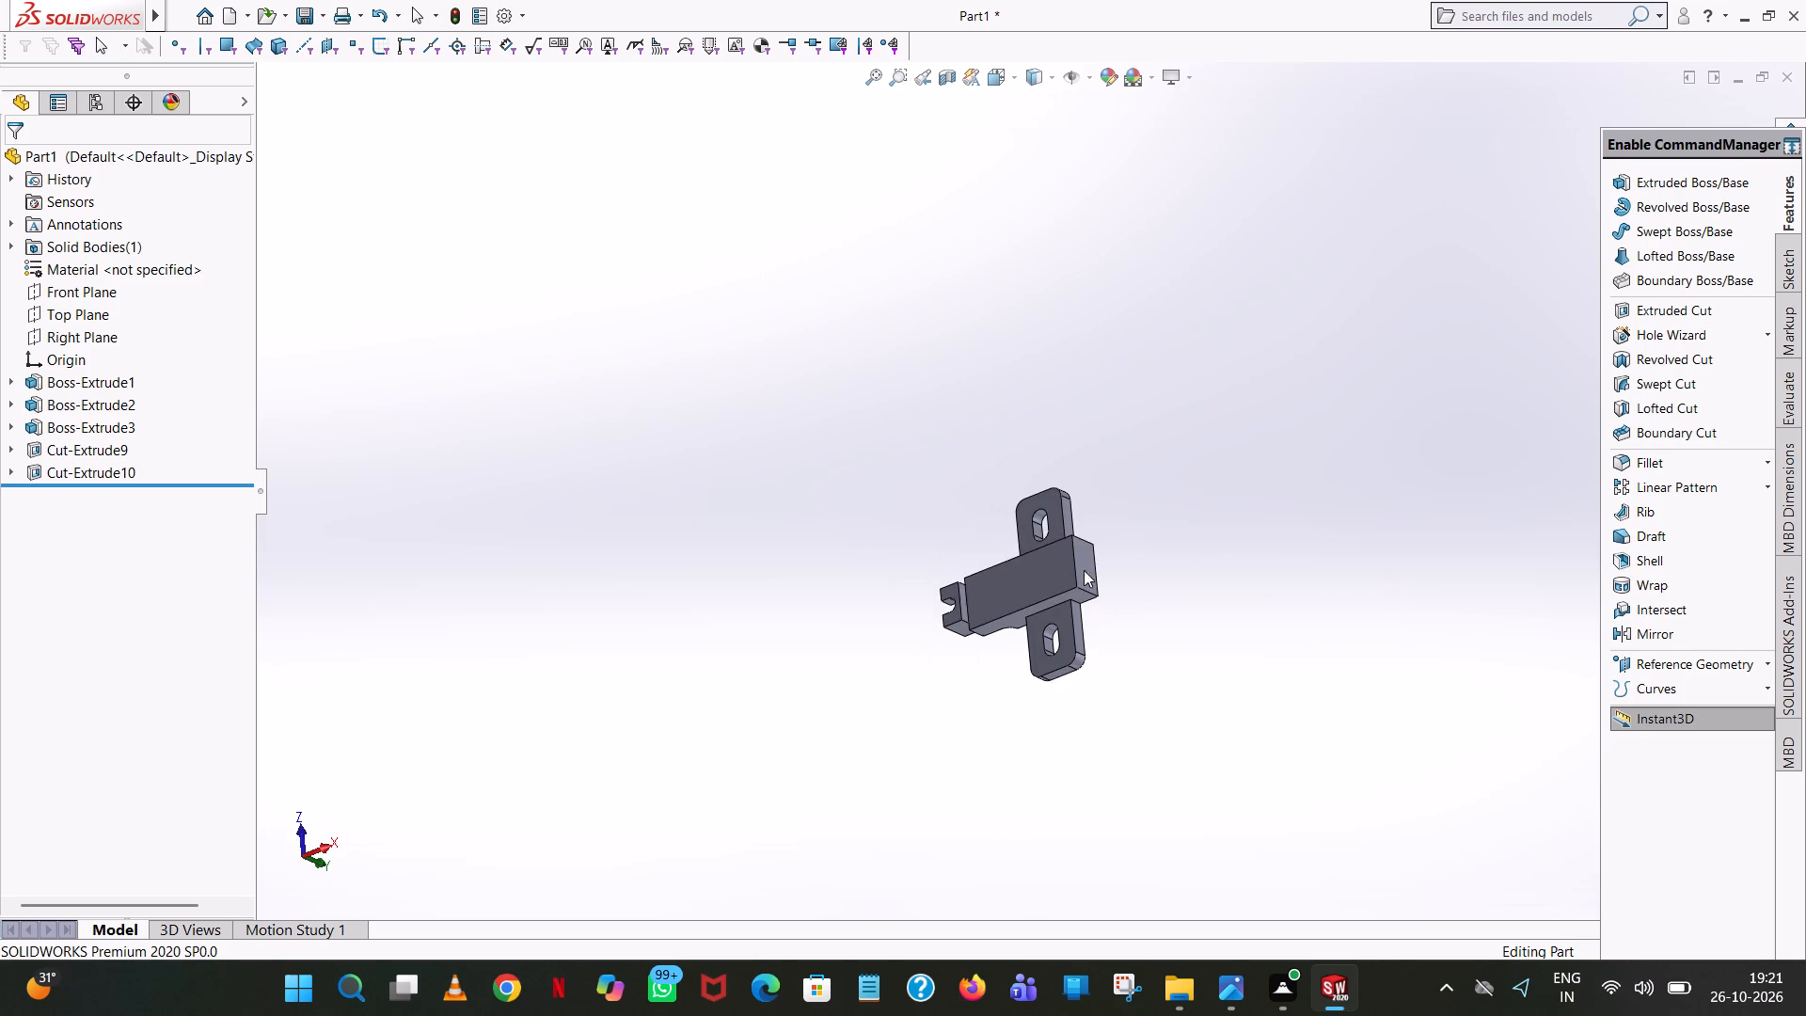
{"action": "scroll", "coordinate": [1166, 646], "scroll_direction": "down", "scroll_amount": 1}
{"action": "middle_click_drag", "start_coordinate": [1180, 643], "coordinate": [1323, 471]}
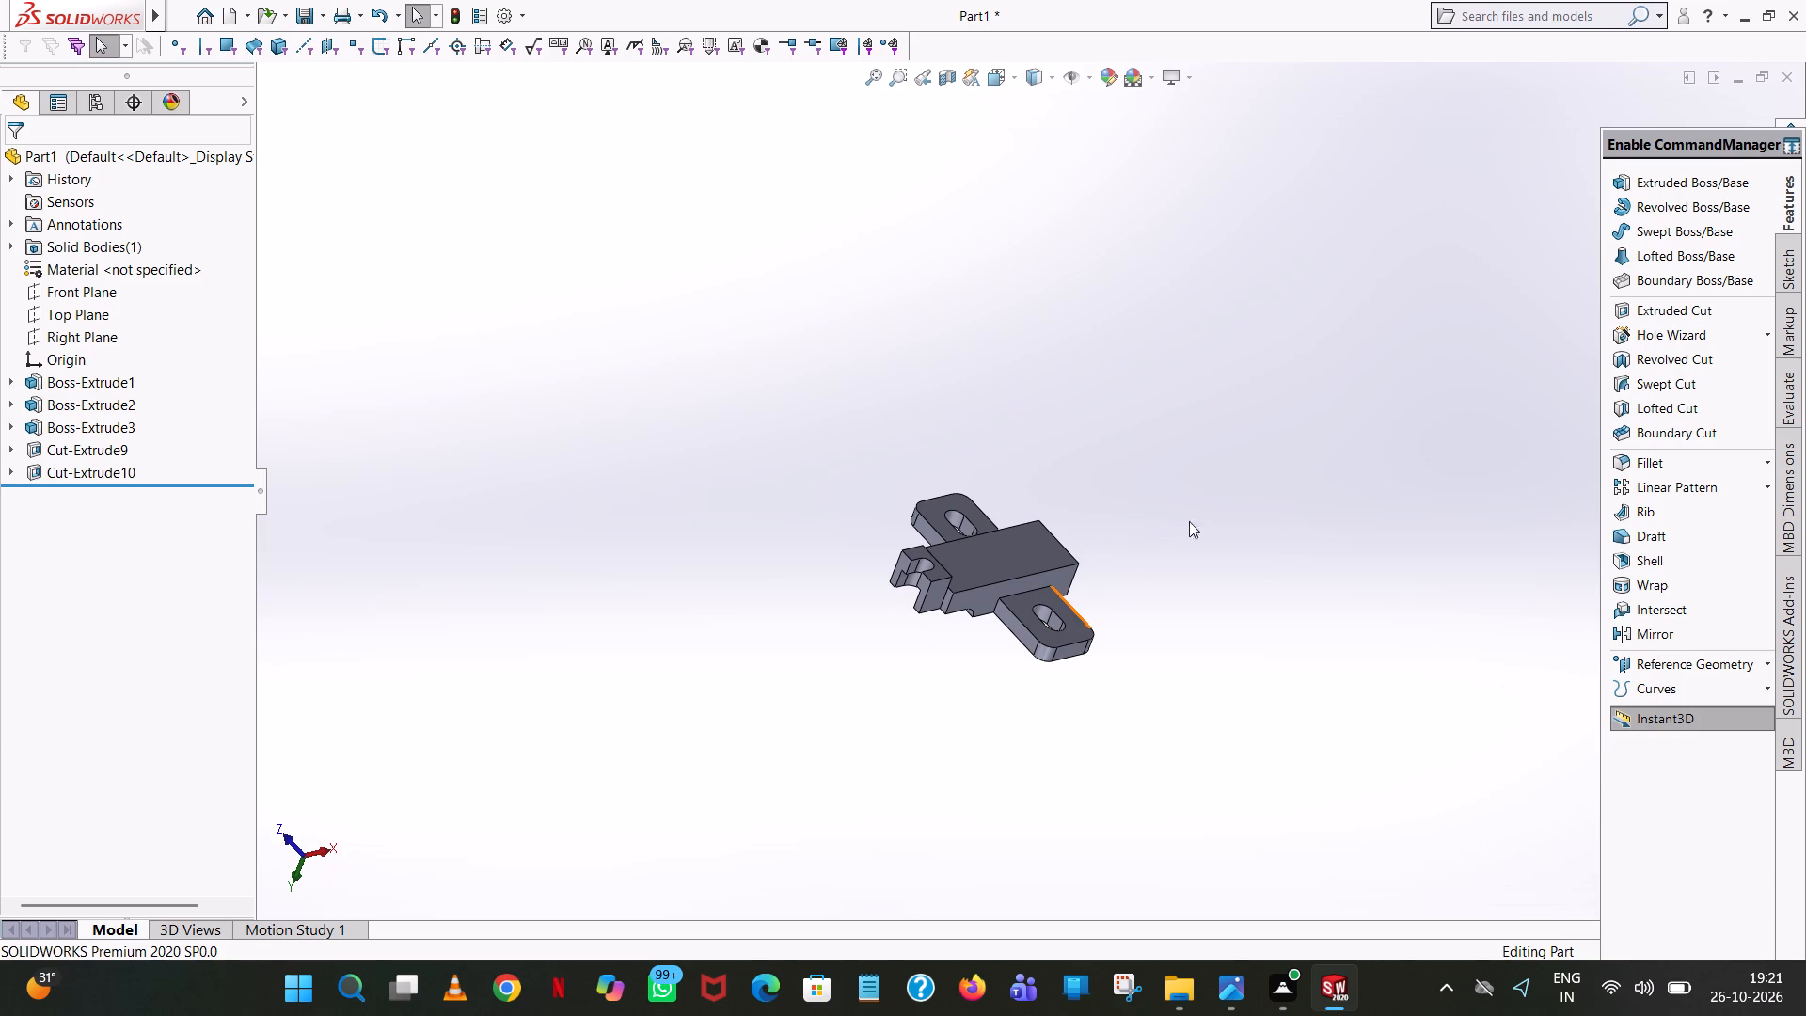
Start an Extruded Cut sketch on the underside face of one slotted mounting ear and view it face-on.
{"action": "scroll", "coordinate": [1086, 655], "scroll_direction": "down", "scroll_amount": 2}
{"action": "middle_click_drag", "start_coordinate": [1093, 499], "coordinate": [1028, 438]}
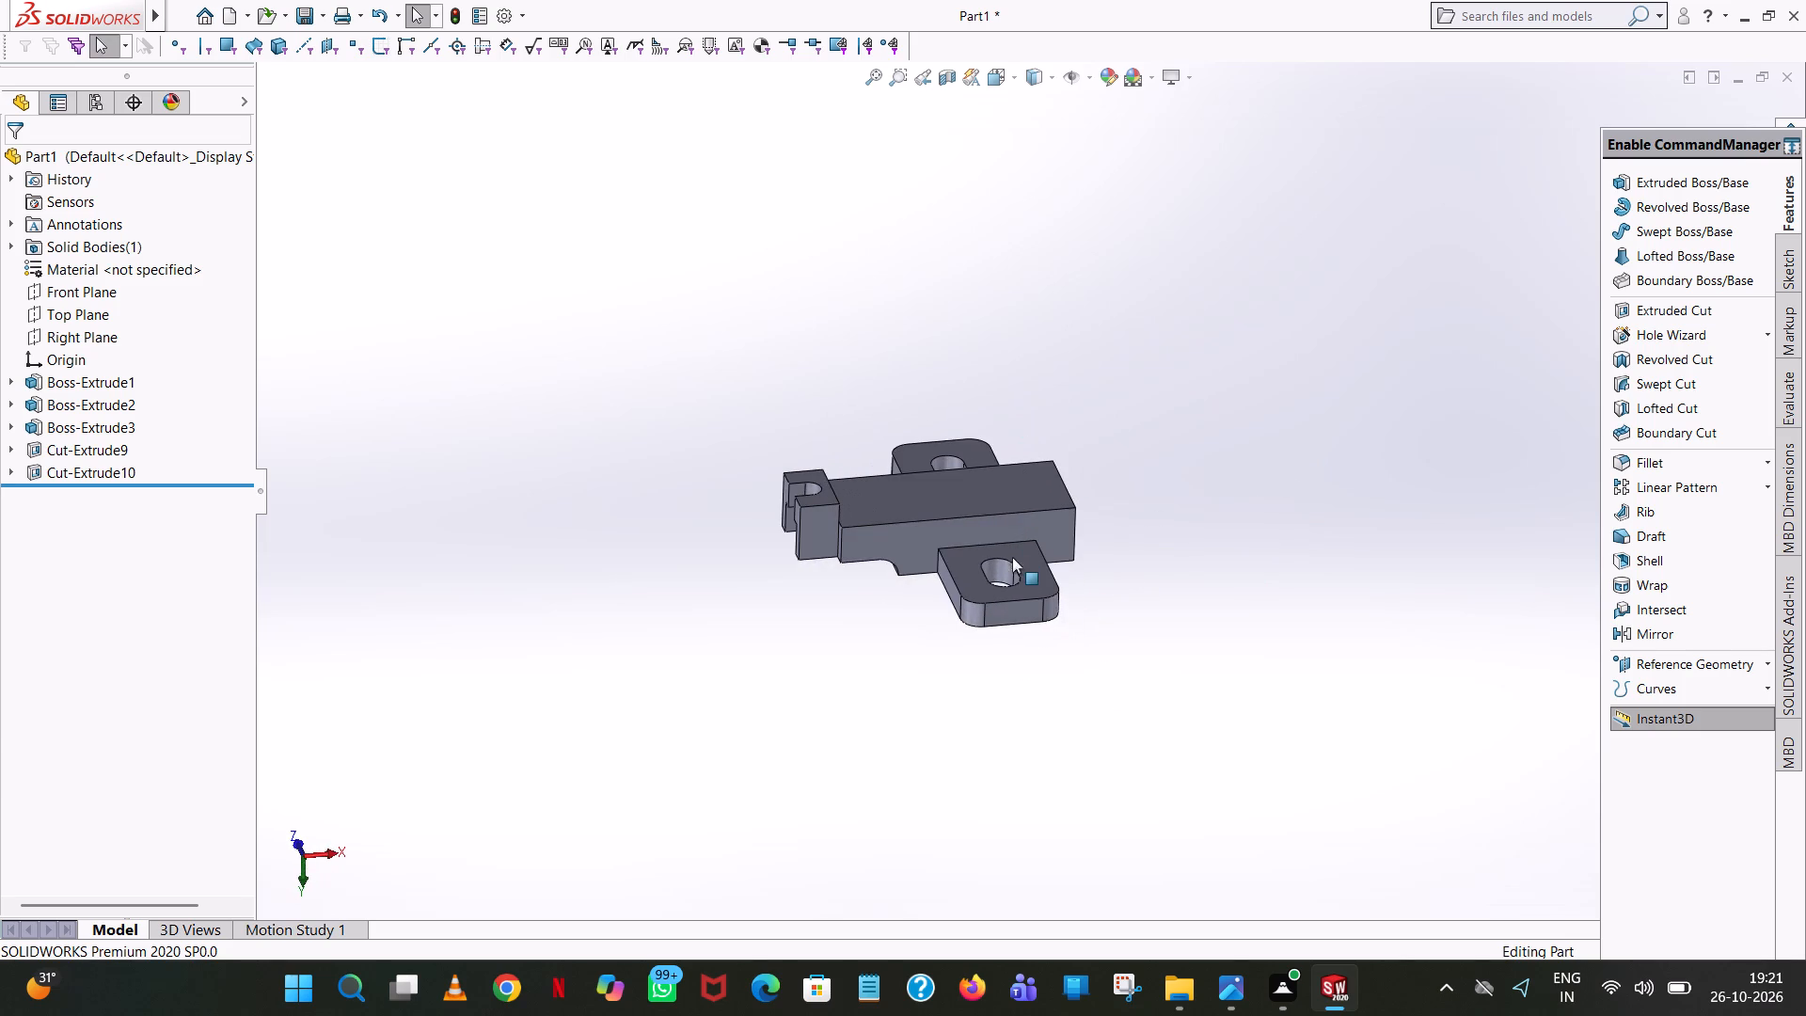
{"action": "scroll", "coordinate": [1012, 562], "scroll_direction": "down", "scroll_amount": 5}
{"action": "left_click", "coordinate": [1680, 316]}
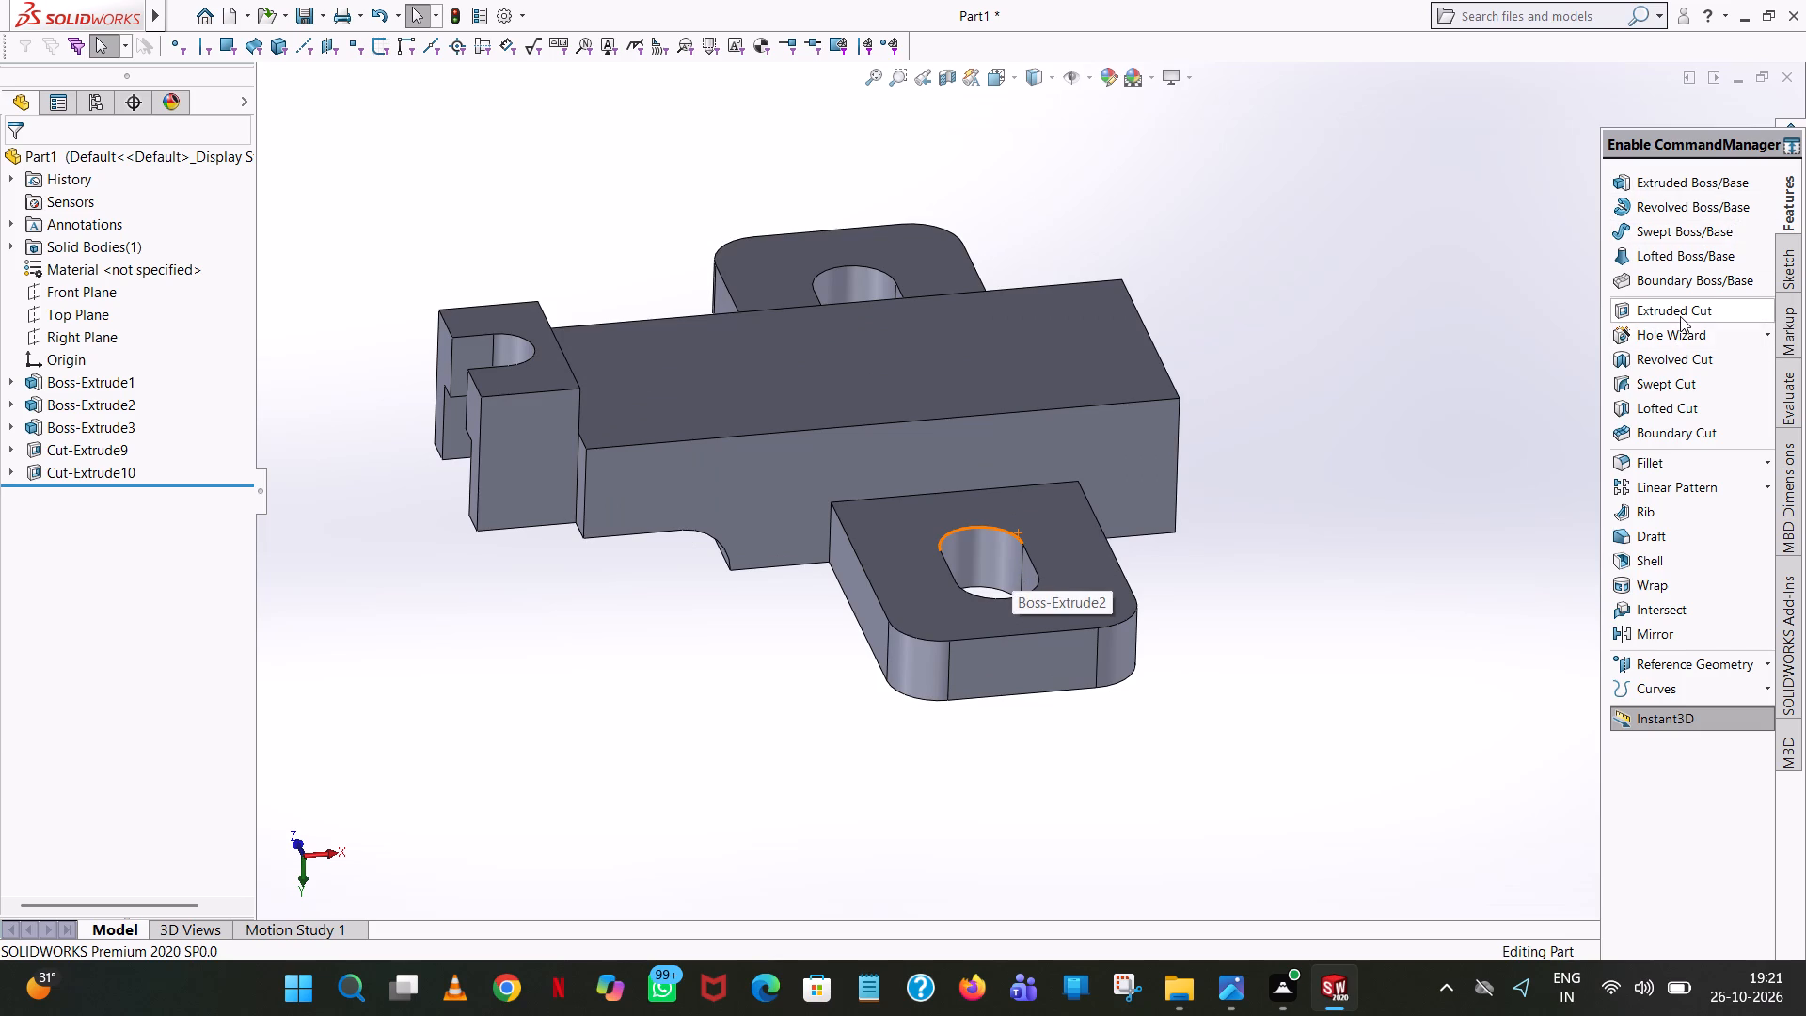
{"action": "left_click", "coordinate": [1091, 584]}
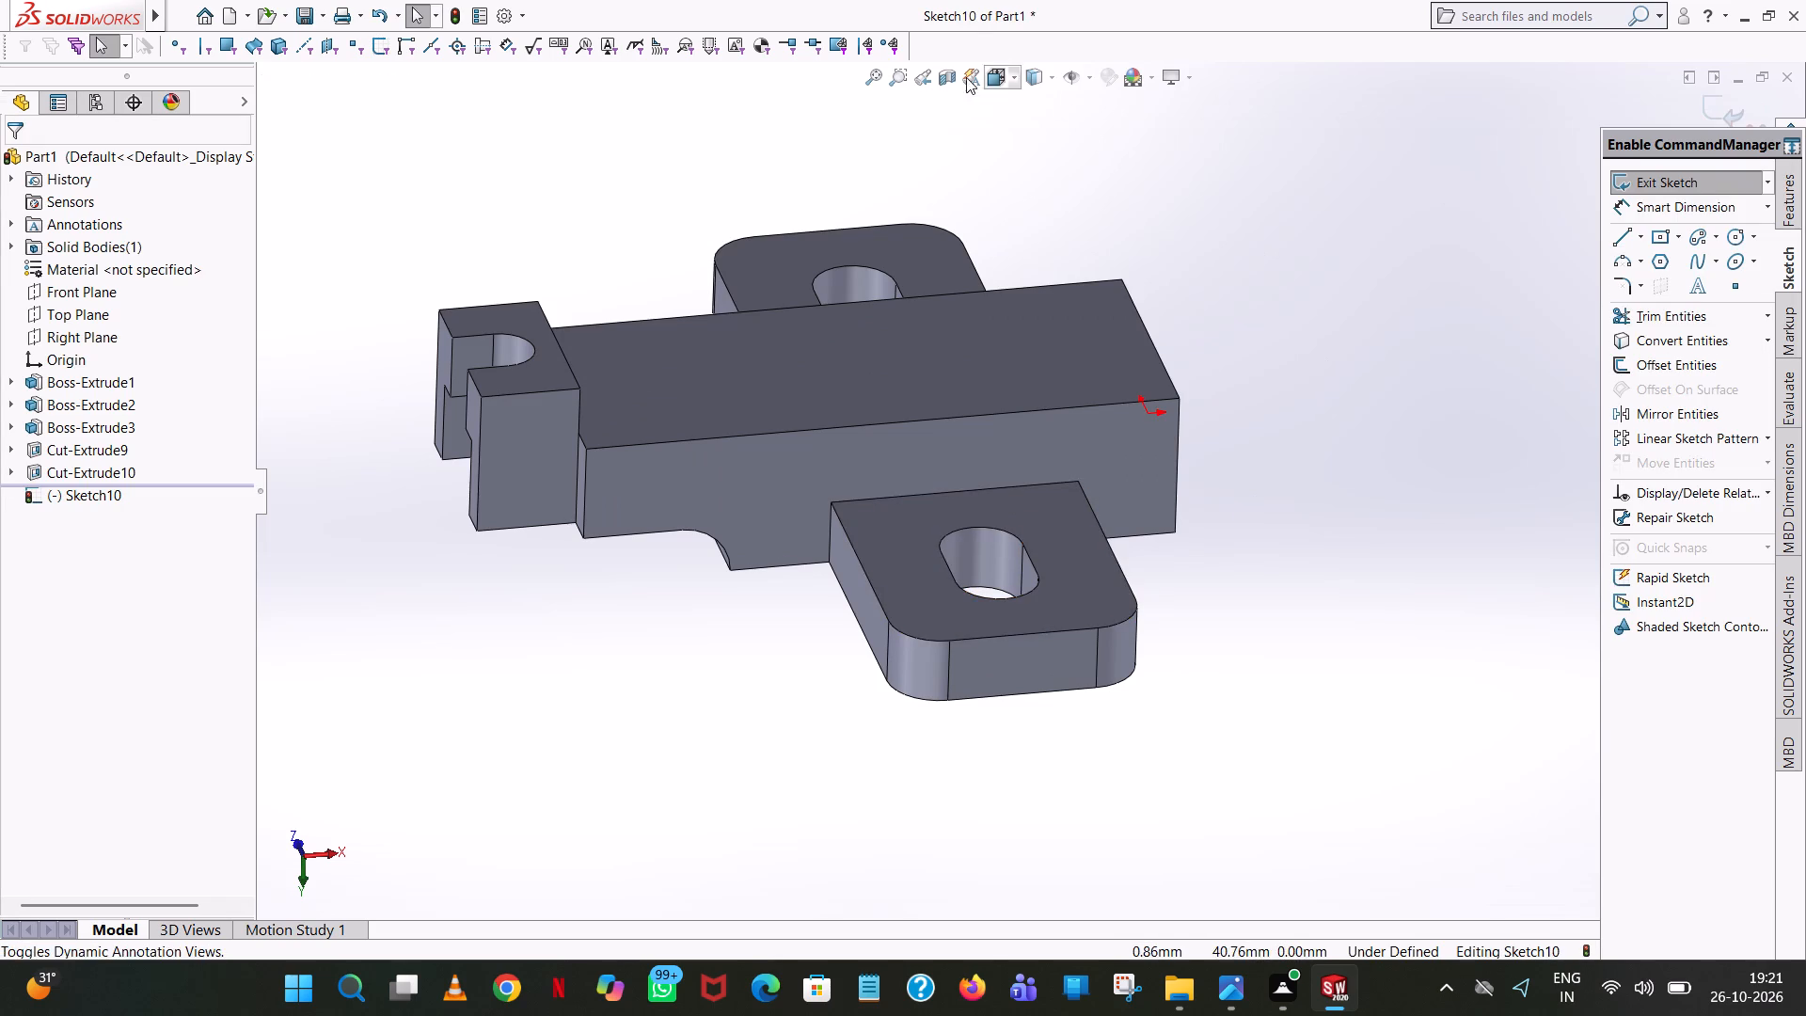
{"action": "left_click", "coordinate": [1020, 79]}
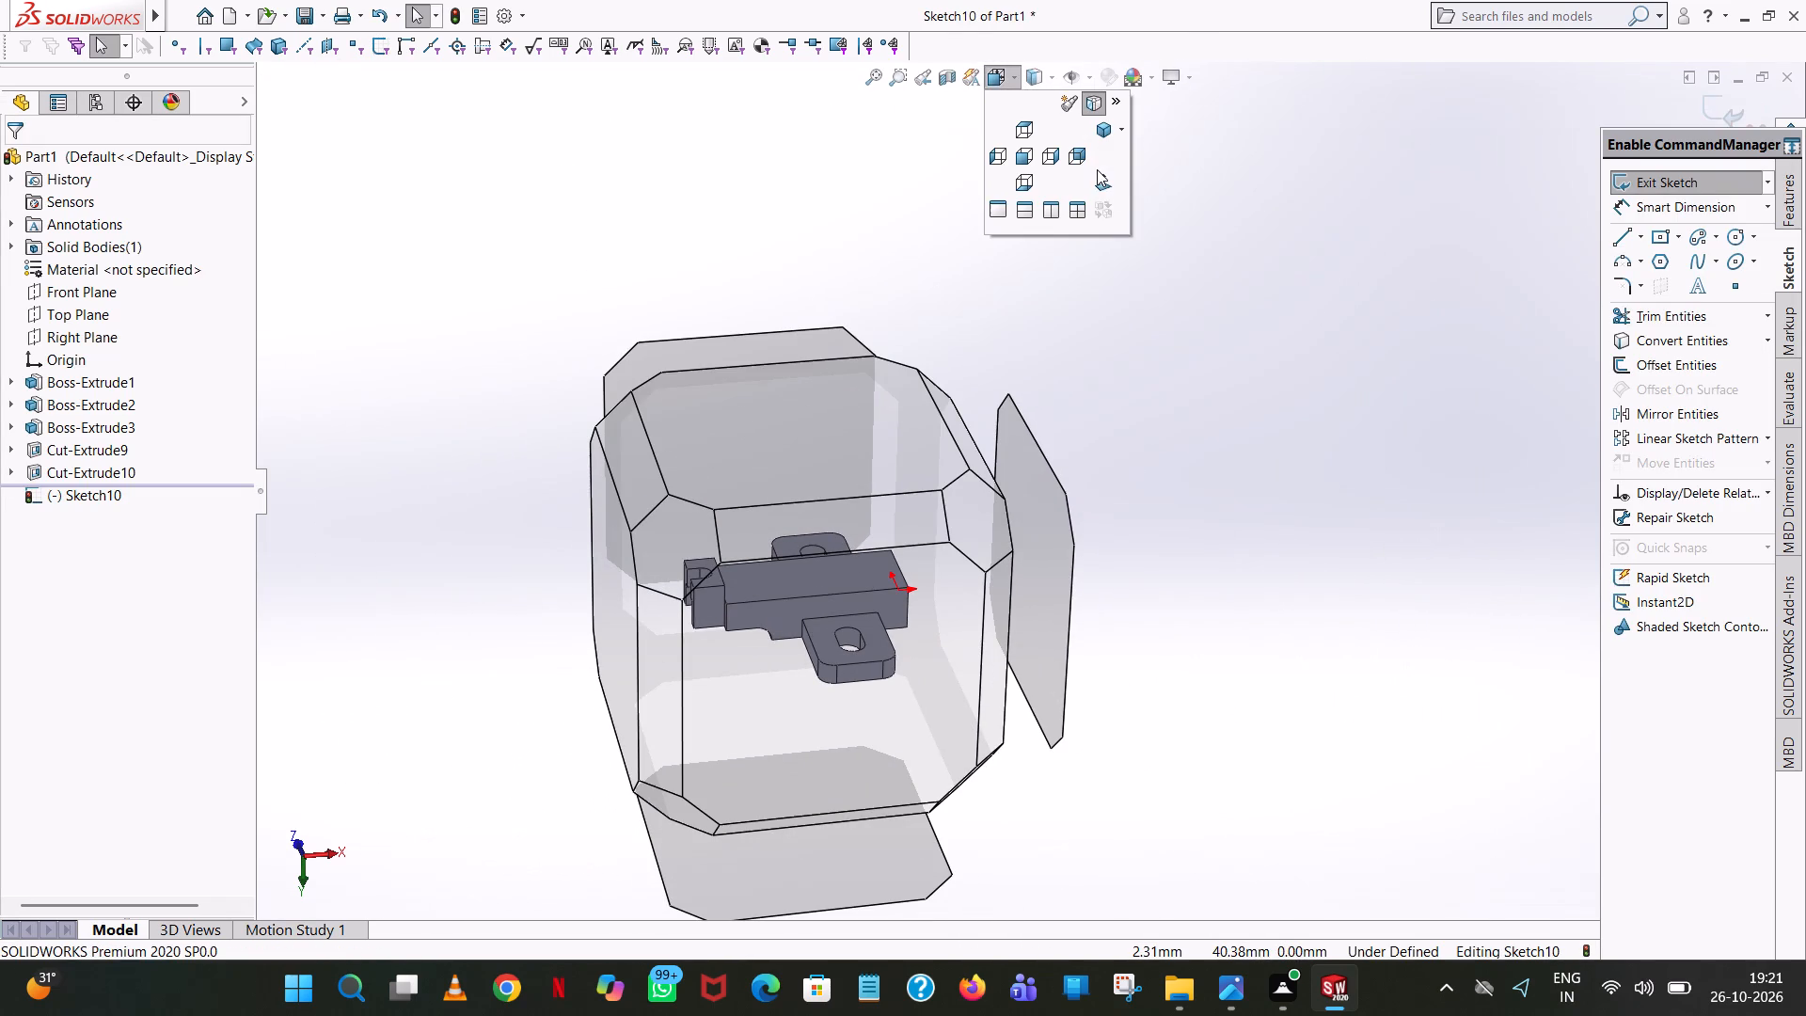
{"action": "left_click", "coordinate": [1117, 185]}
{"action": "left_click", "coordinate": [1104, 179]}
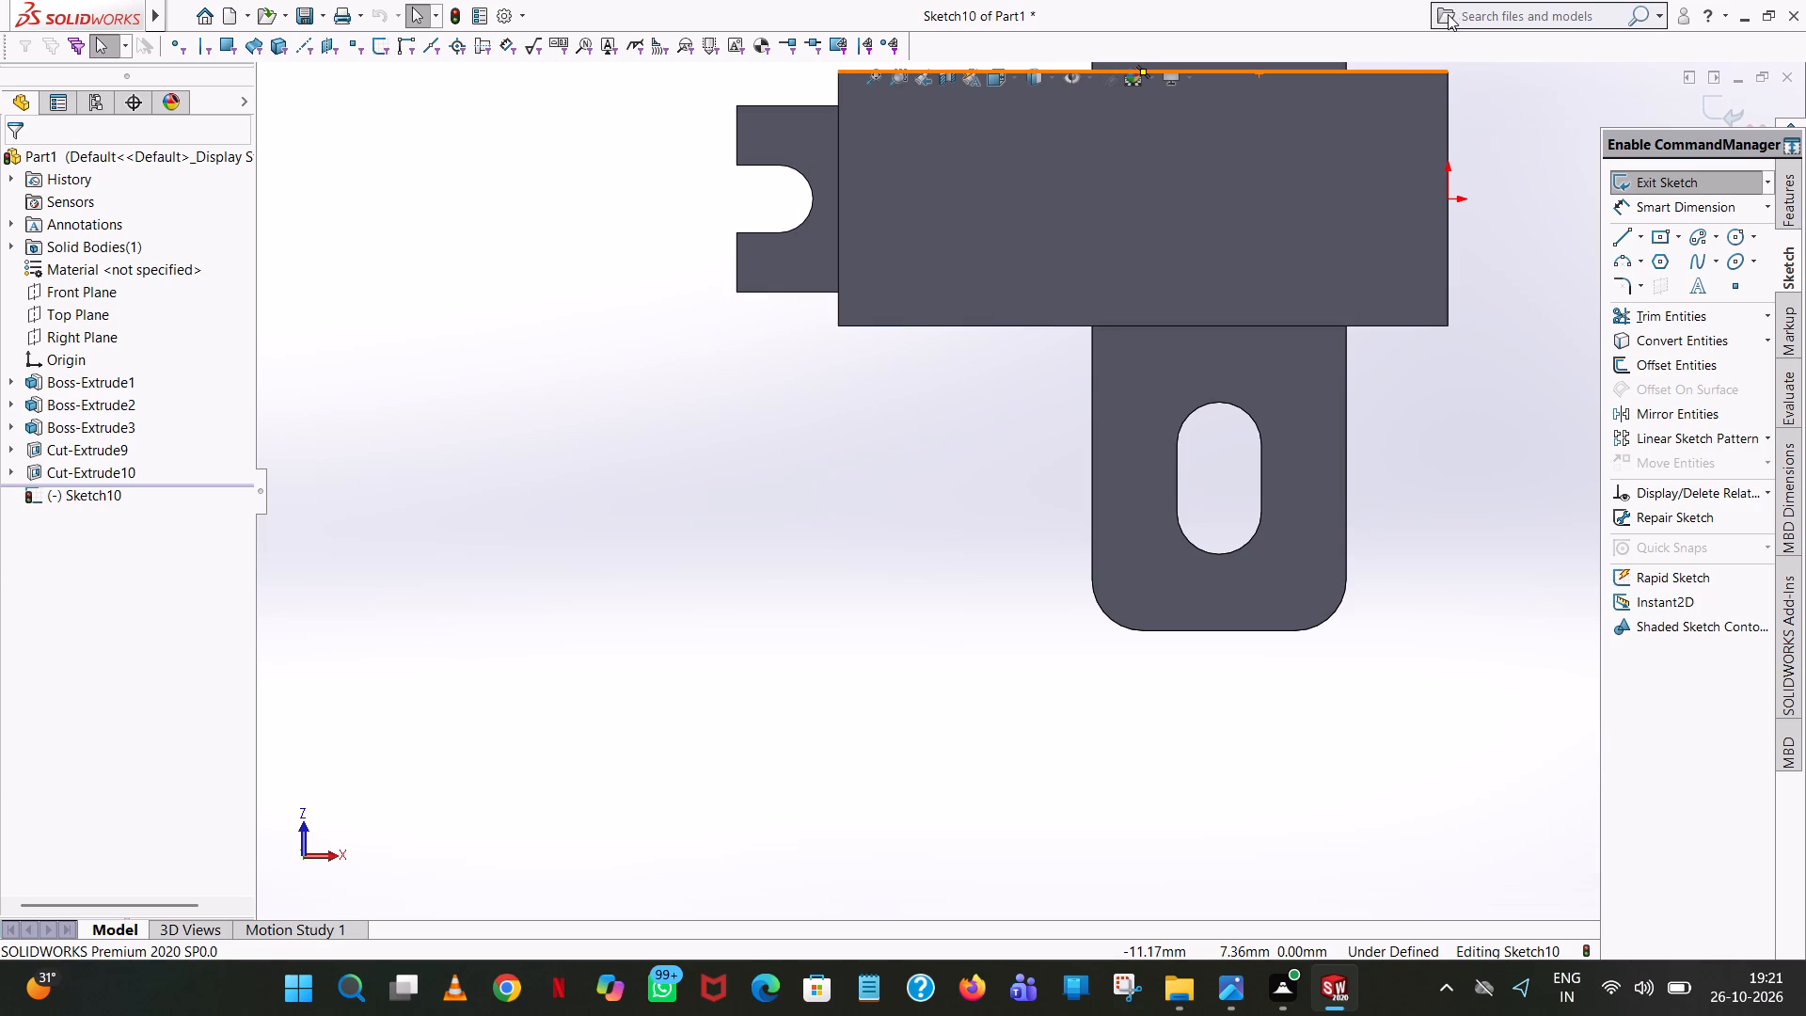
Sketch a circle of radius 5 mm centred on the ear slot's rounded end nearest the main block.
{"action": "left_click", "coordinate": [1734, 233]}
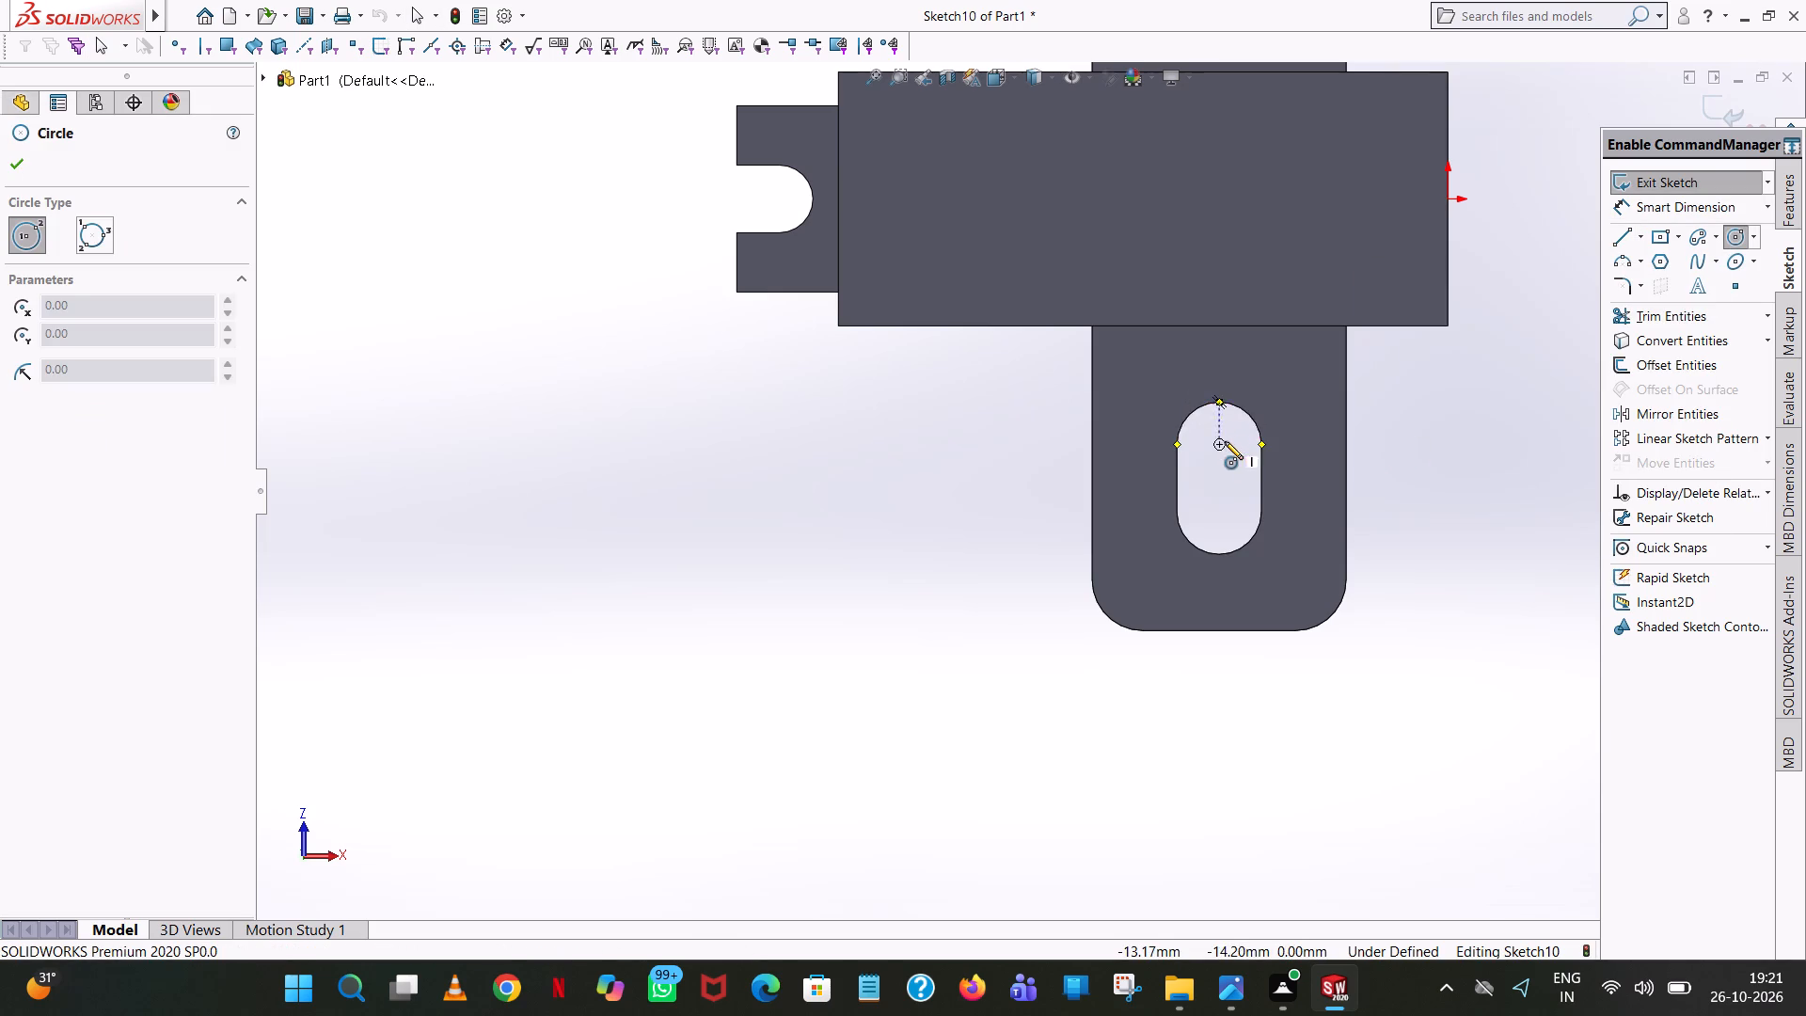
{"action": "left_click", "coordinate": [1218, 444]}
{"action": "left_click", "coordinate": [1239, 354]}
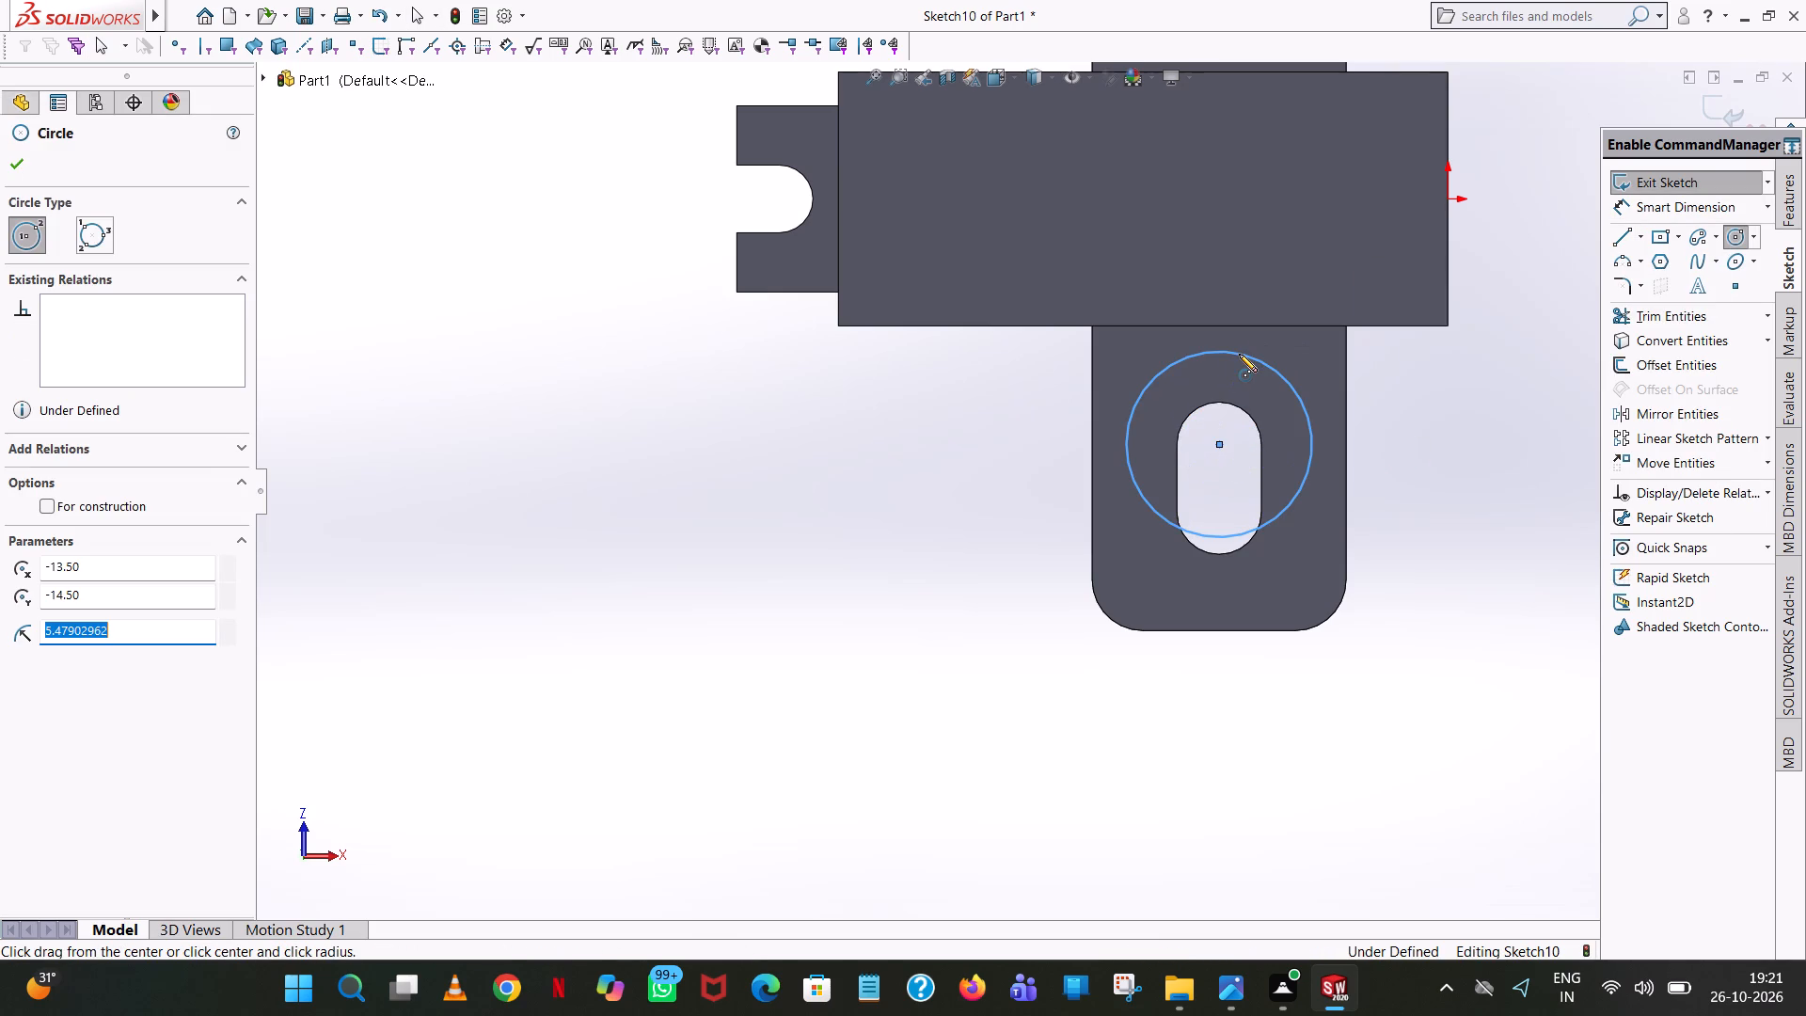
{"action": "key", "text": "5"}
{"action": "key", "text": "Return"}
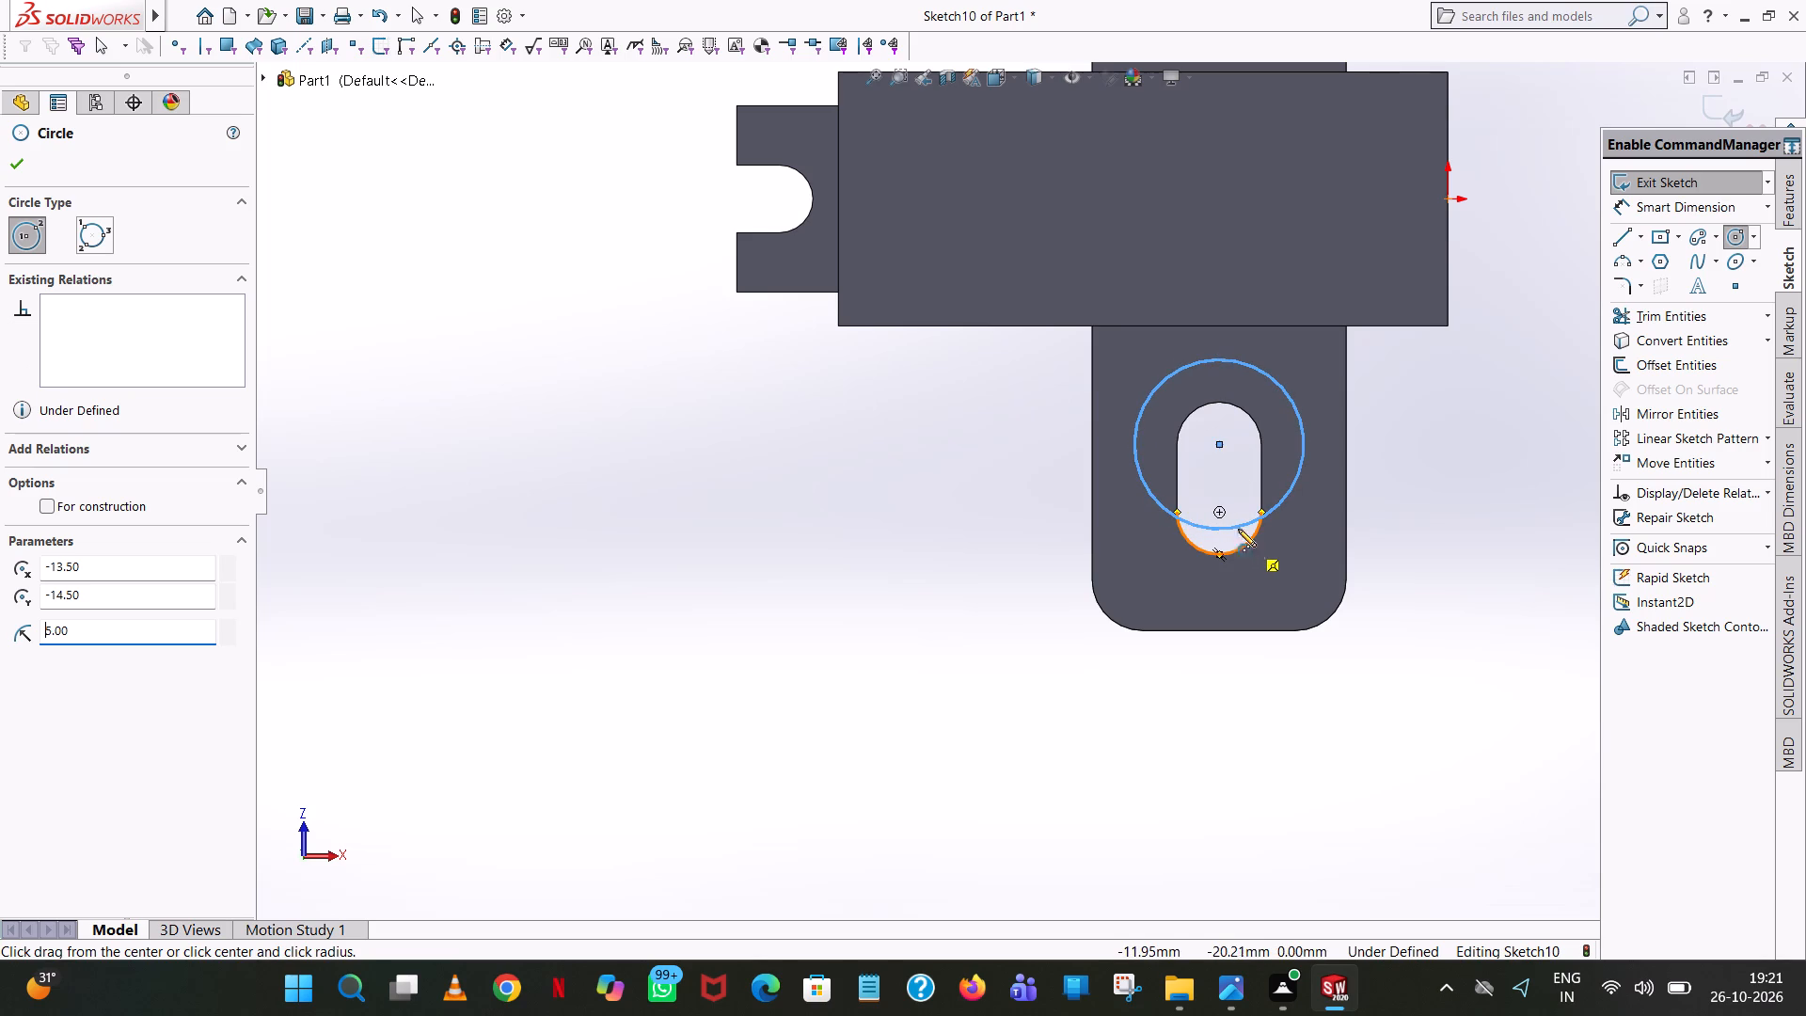
Sketch a second circle of radius 5 mm centred on the ear slot's outer rounded end.
{"action": "left_click", "coordinate": [1220, 512]}
{"action": "left_click", "coordinate": [1212, 572]}
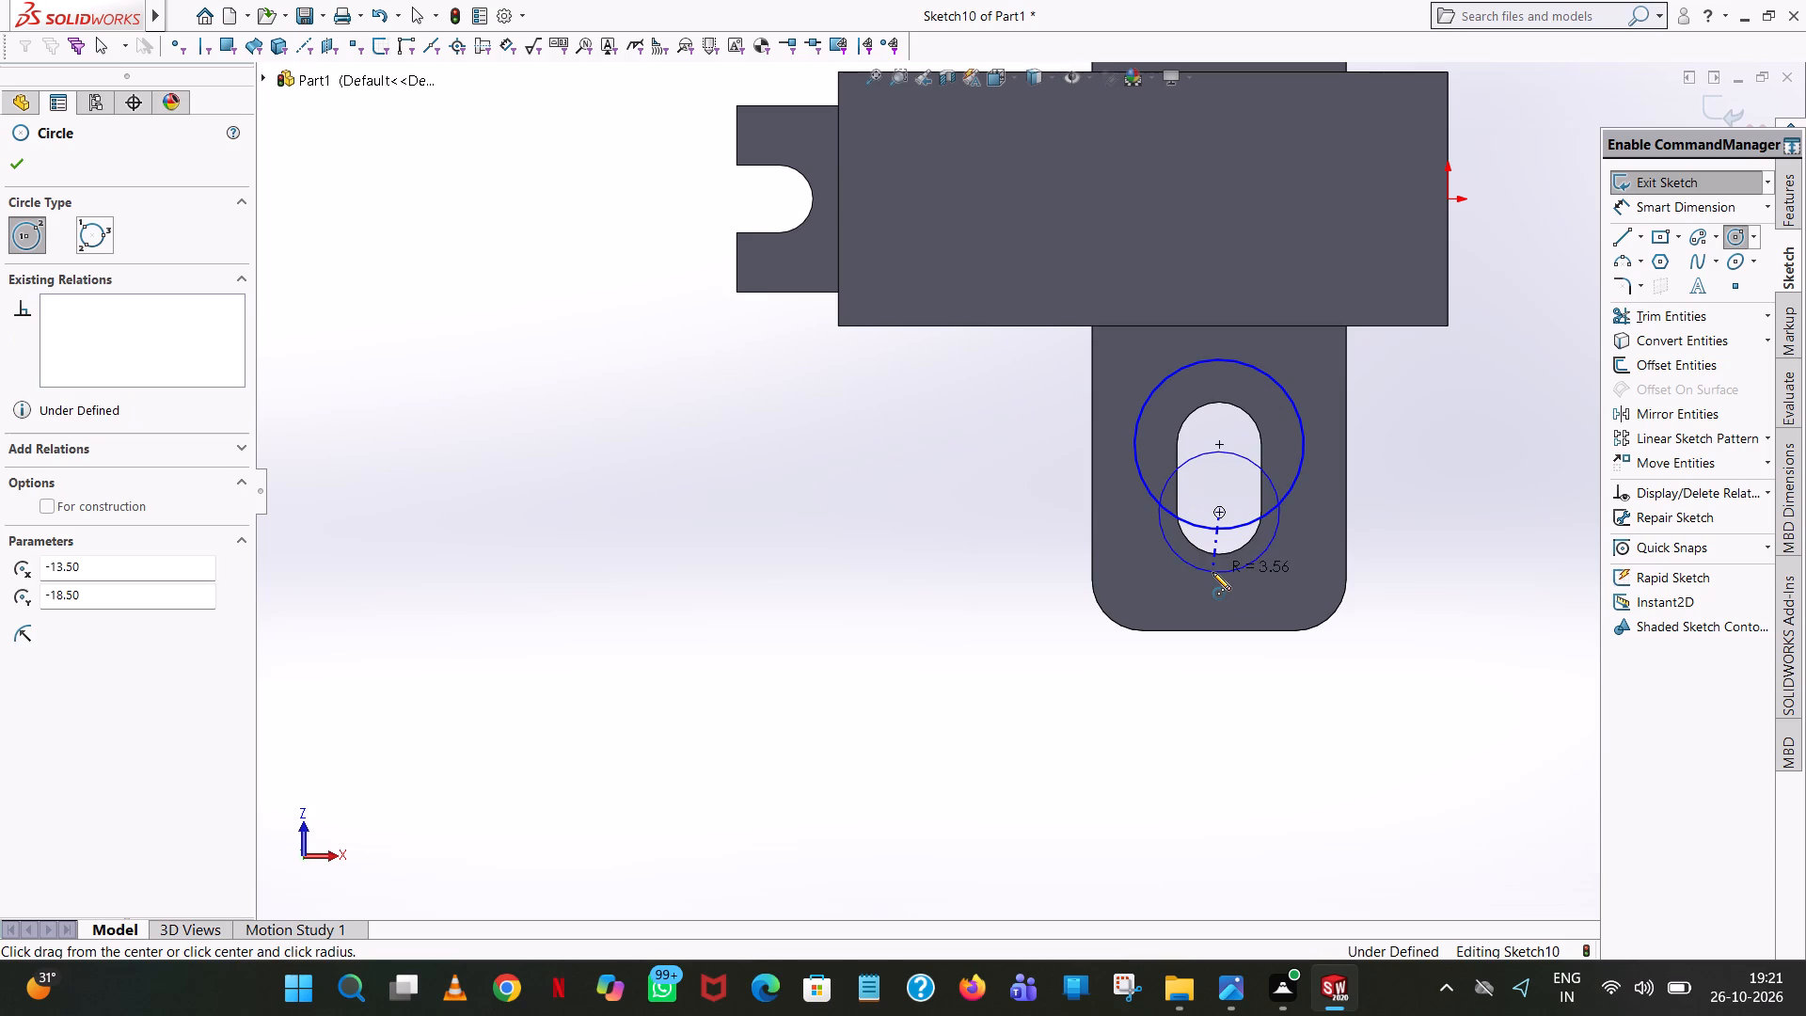
{"action": "key", "text": "5"}
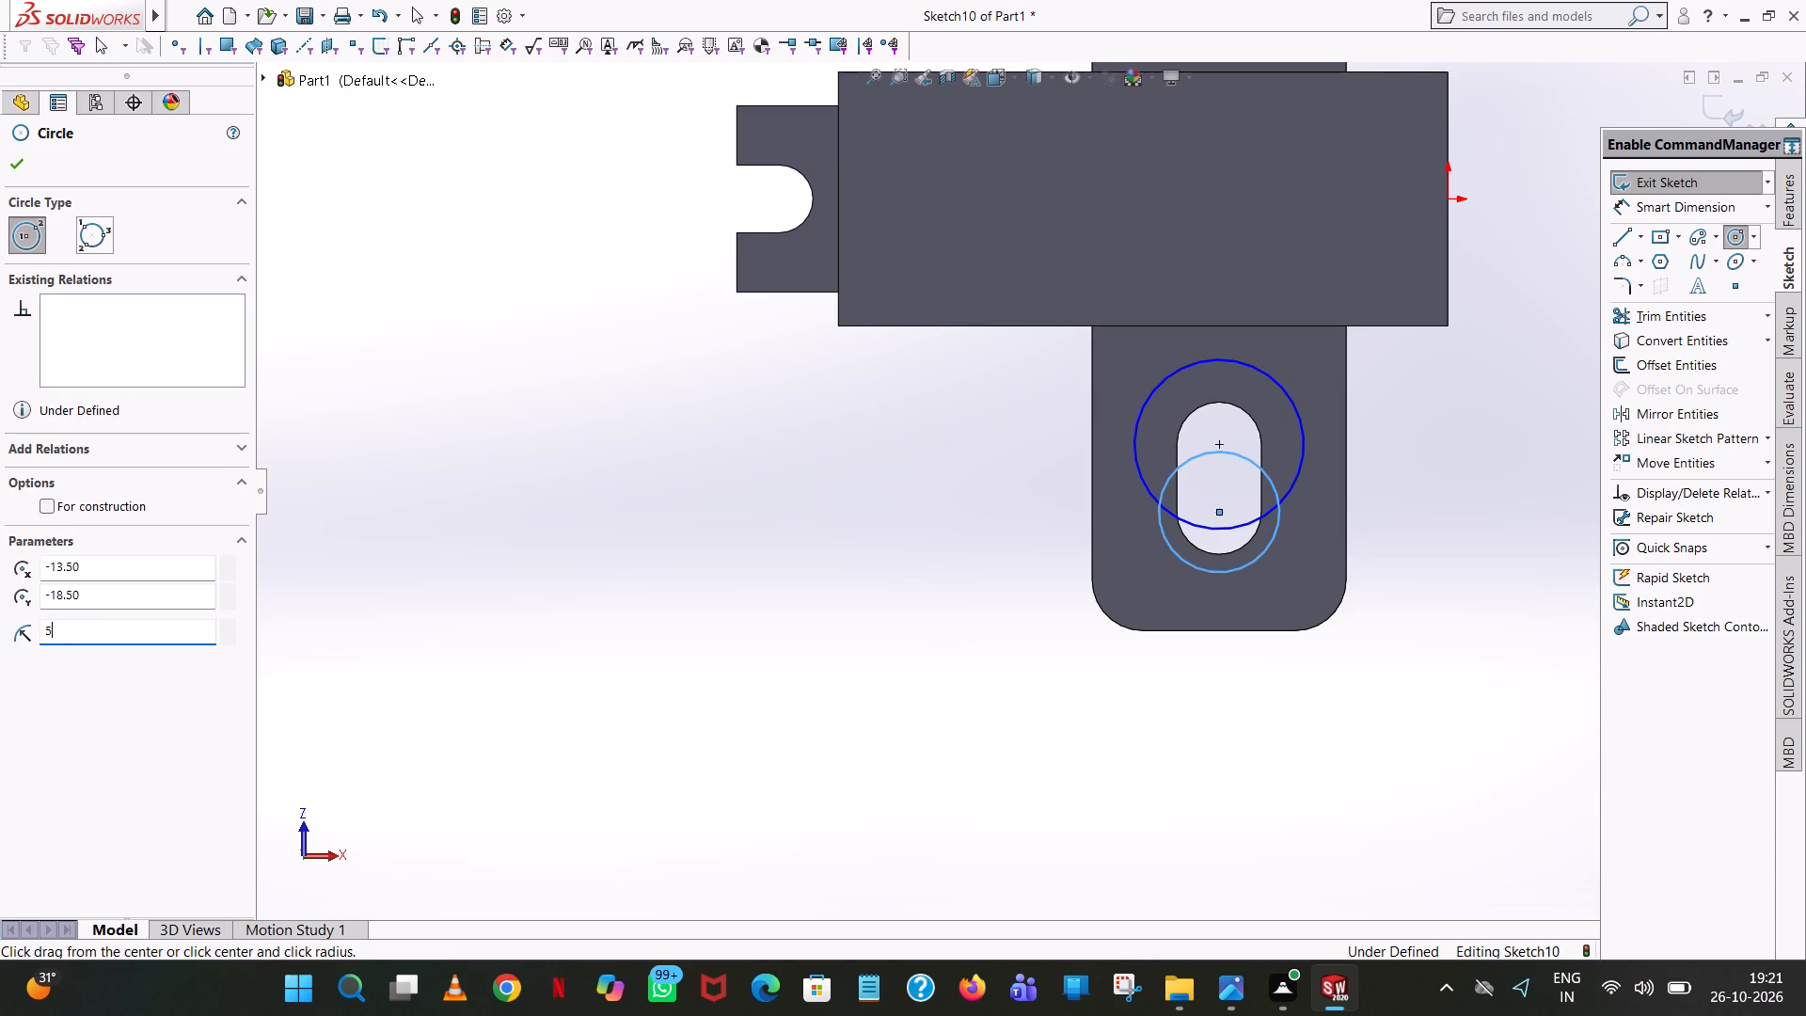
{"action": "key", "text": "Return"}
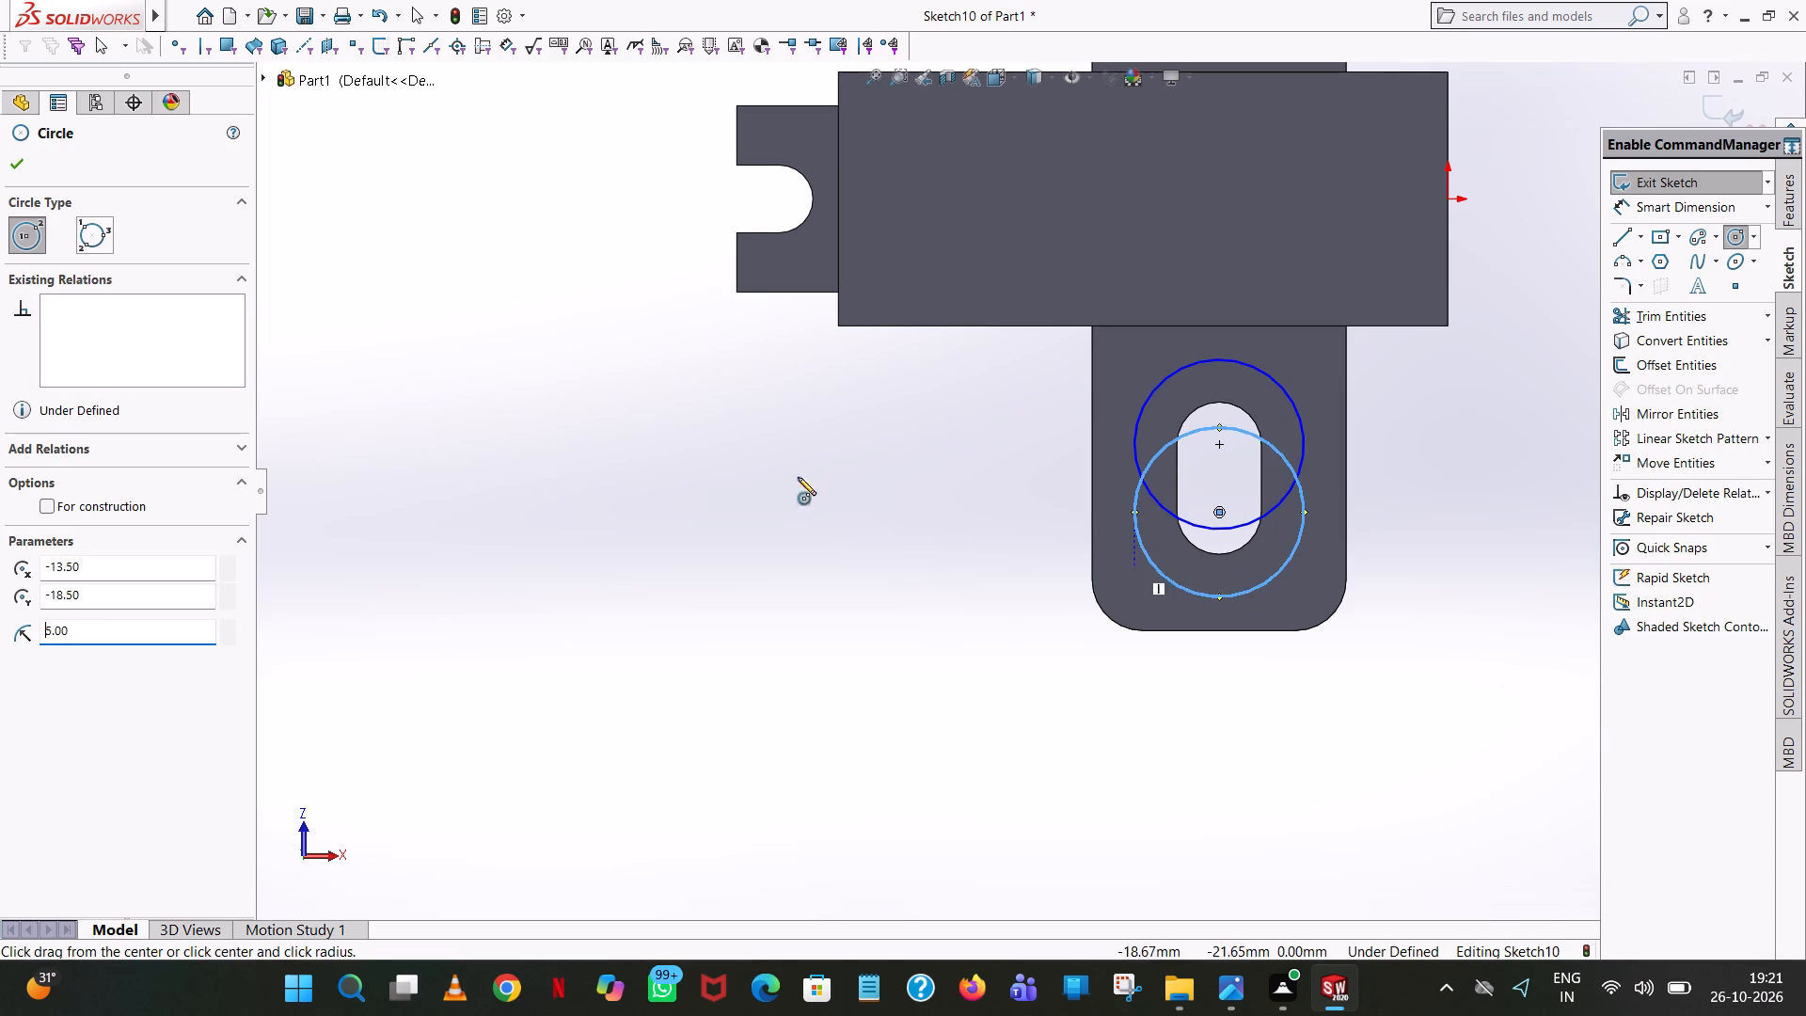
{"action": "left_click", "coordinate": [28, 162]}
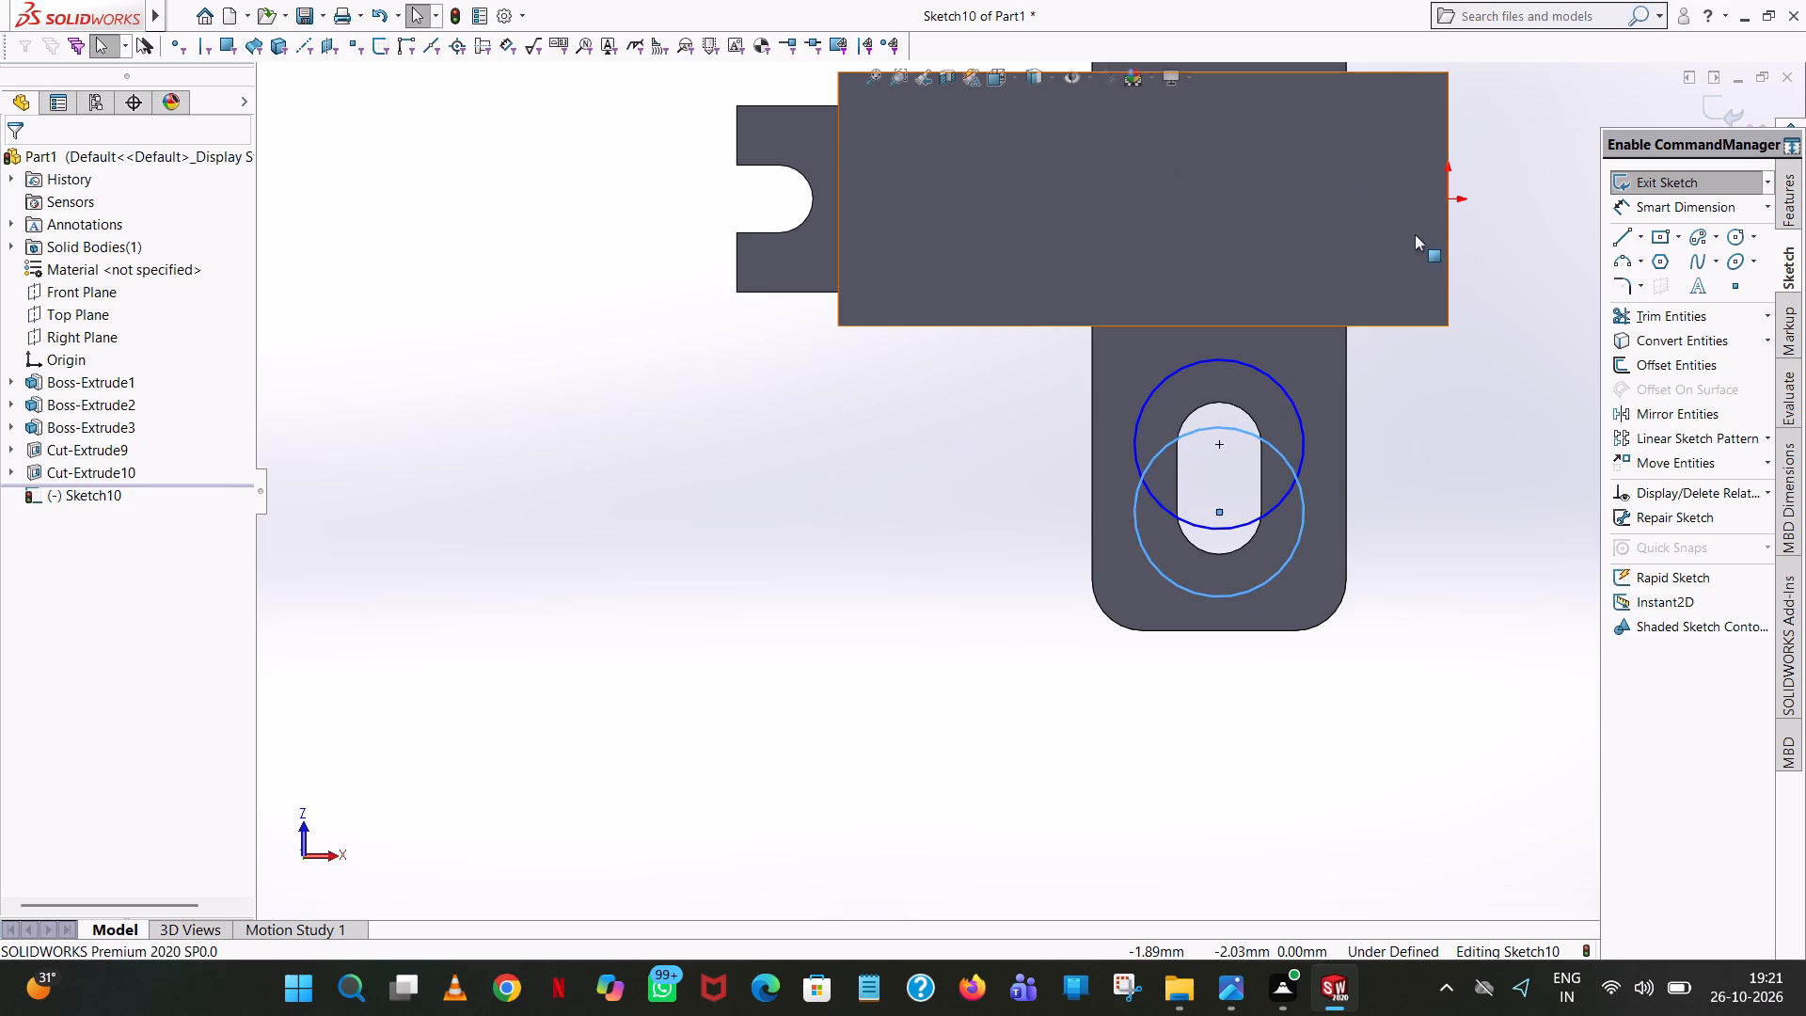
Connect the two circles with 4 mm vertical lines between their side points on both sides of the slot.
{"action": "left_click", "coordinate": [1624, 244]}
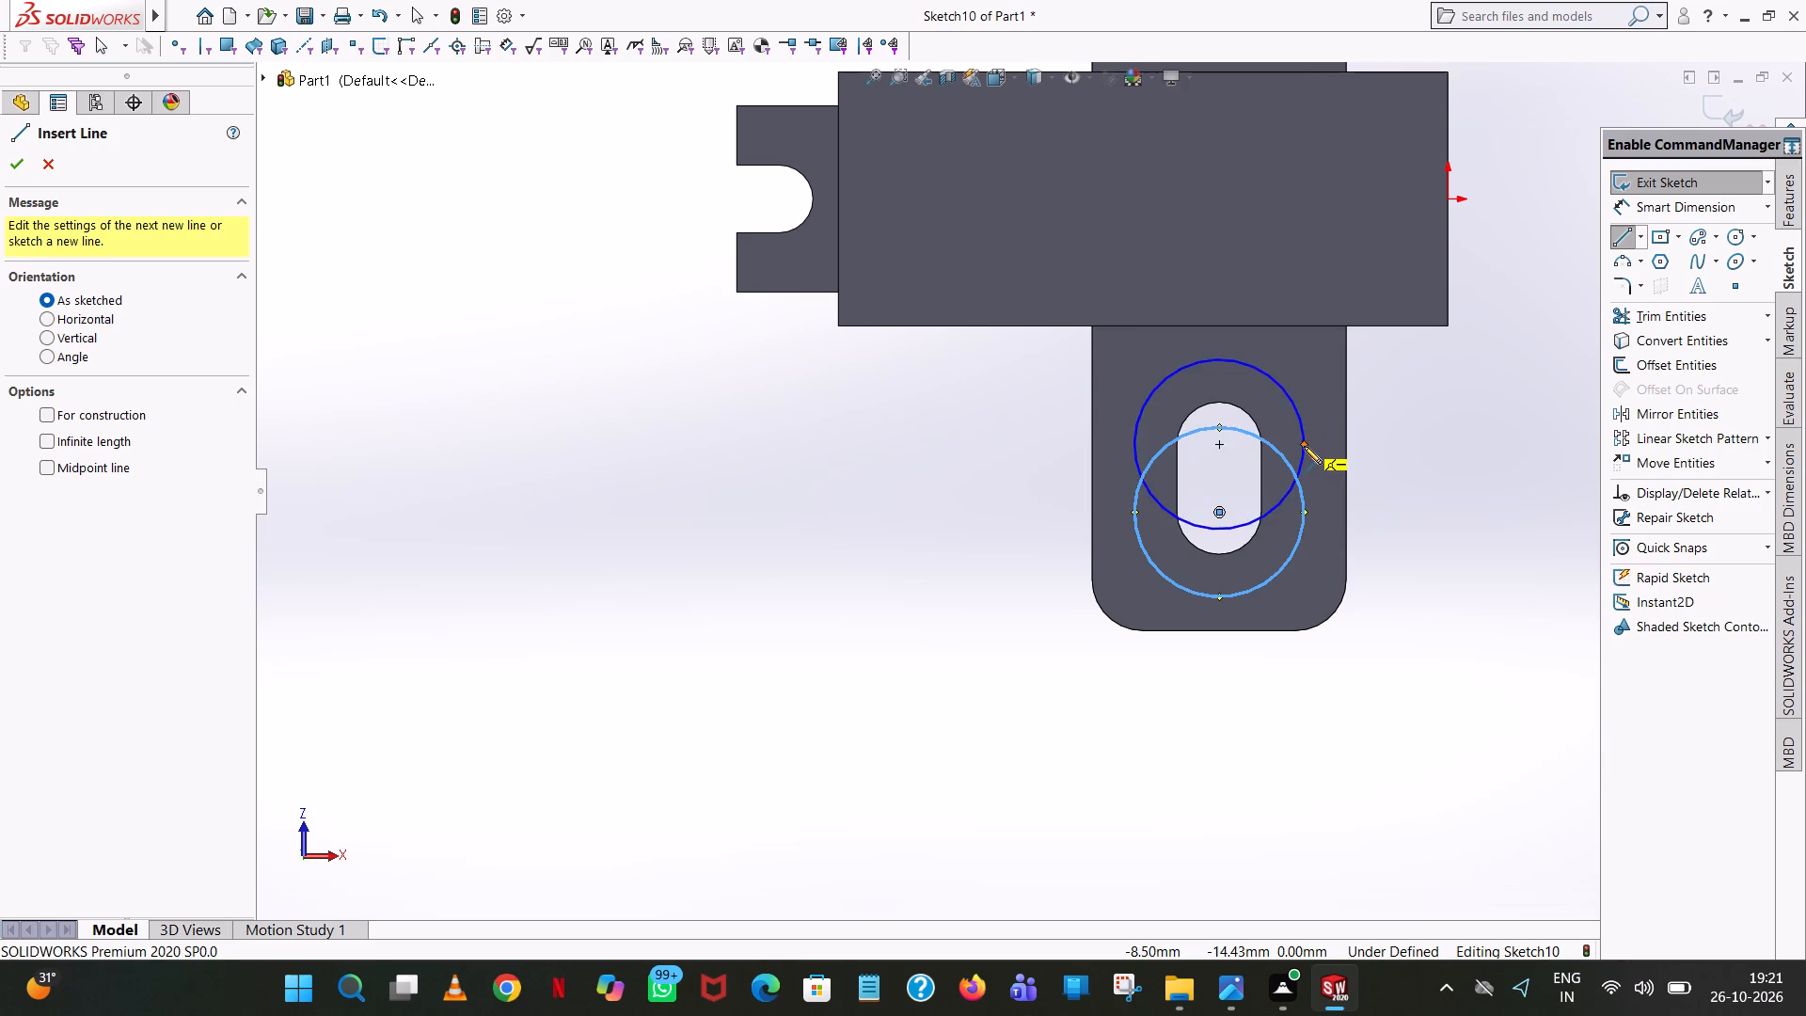
{"action": "left_click", "coordinate": [1304, 445]}
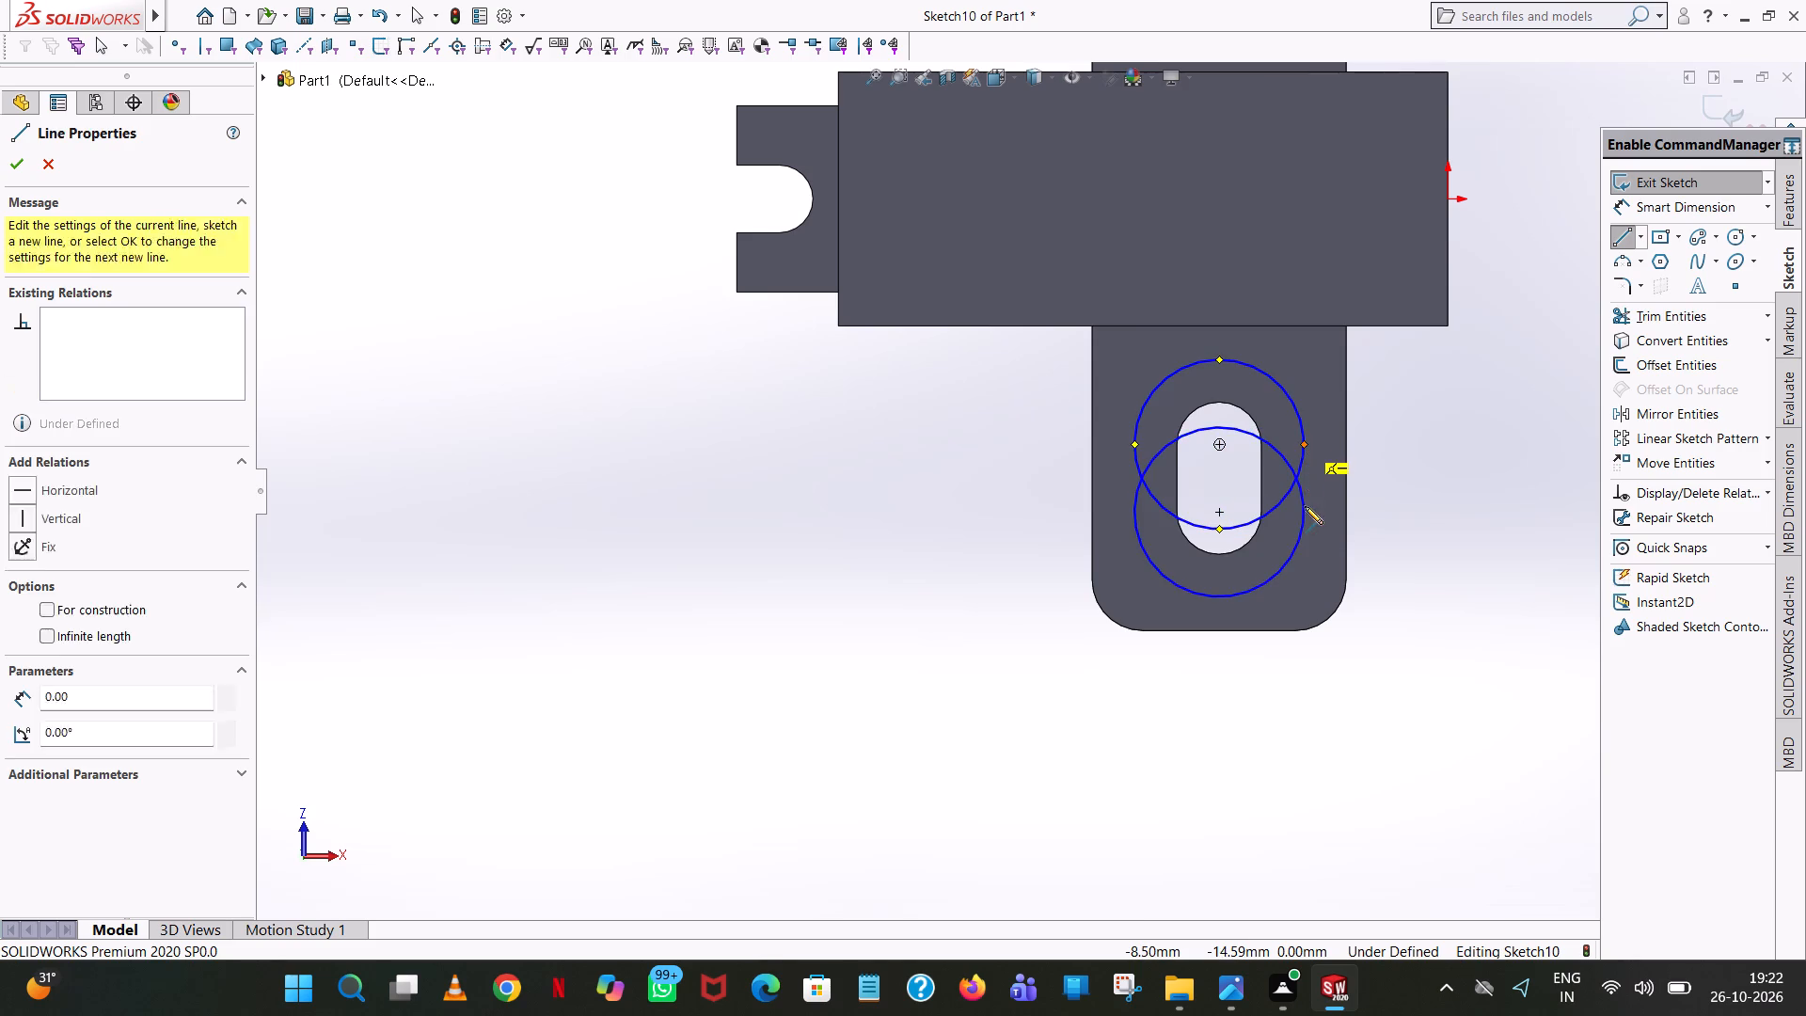
{"action": "left_click", "coordinate": [1306, 514]}
{"action": "right_click", "coordinate": [1306, 514]}
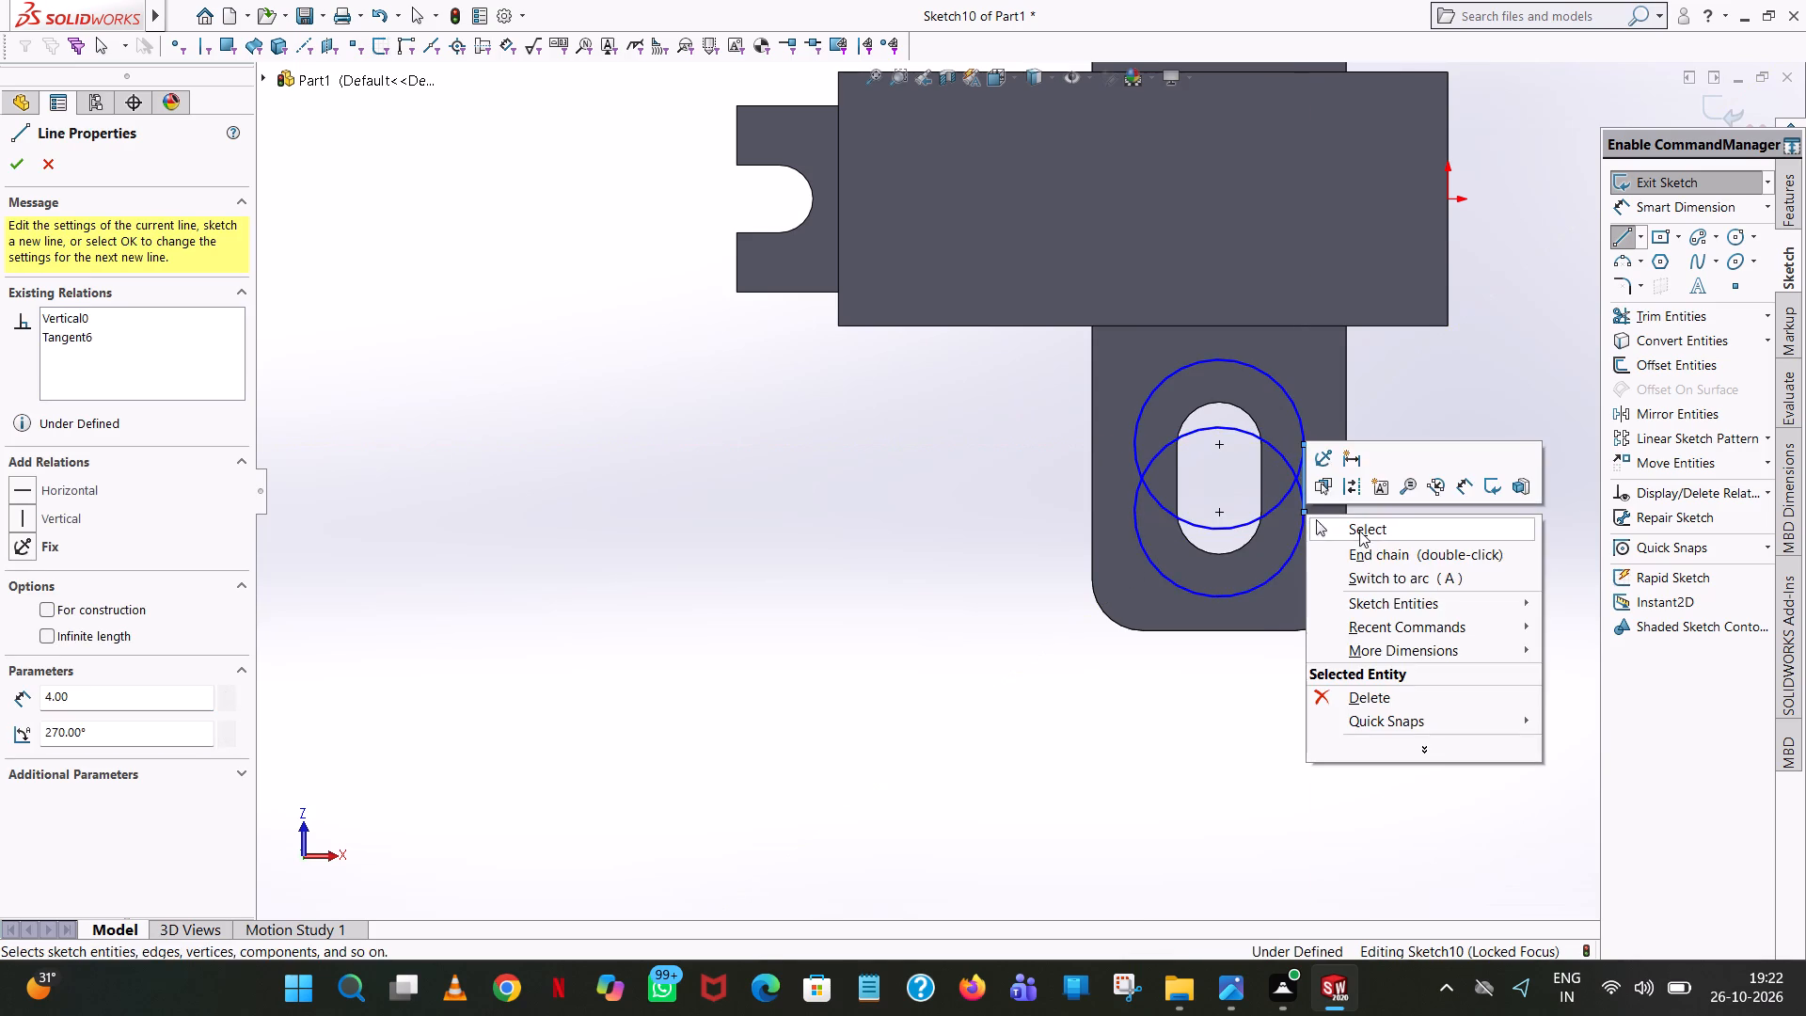
{"action": "left_click", "coordinate": [1359, 531]}
{"action": "left_click", "coordinate": [1615, 246]}
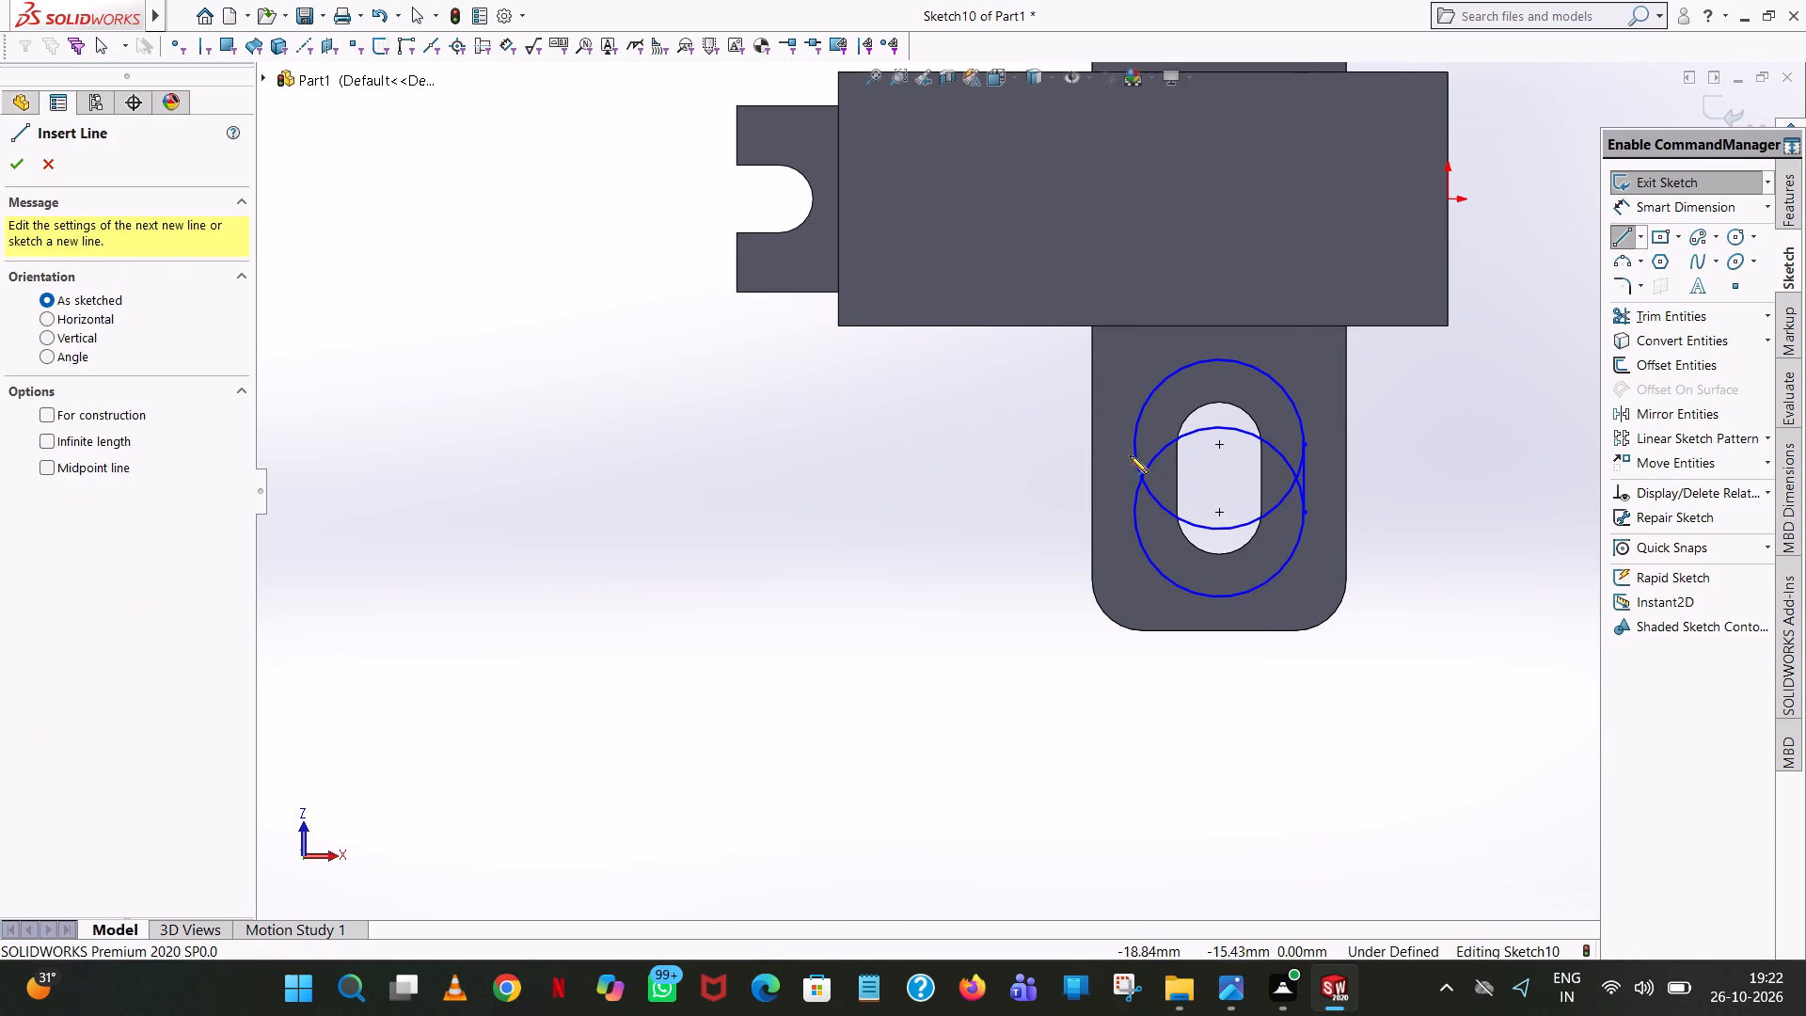
{"action": "left_click", "coordinate": [1134, 442]}
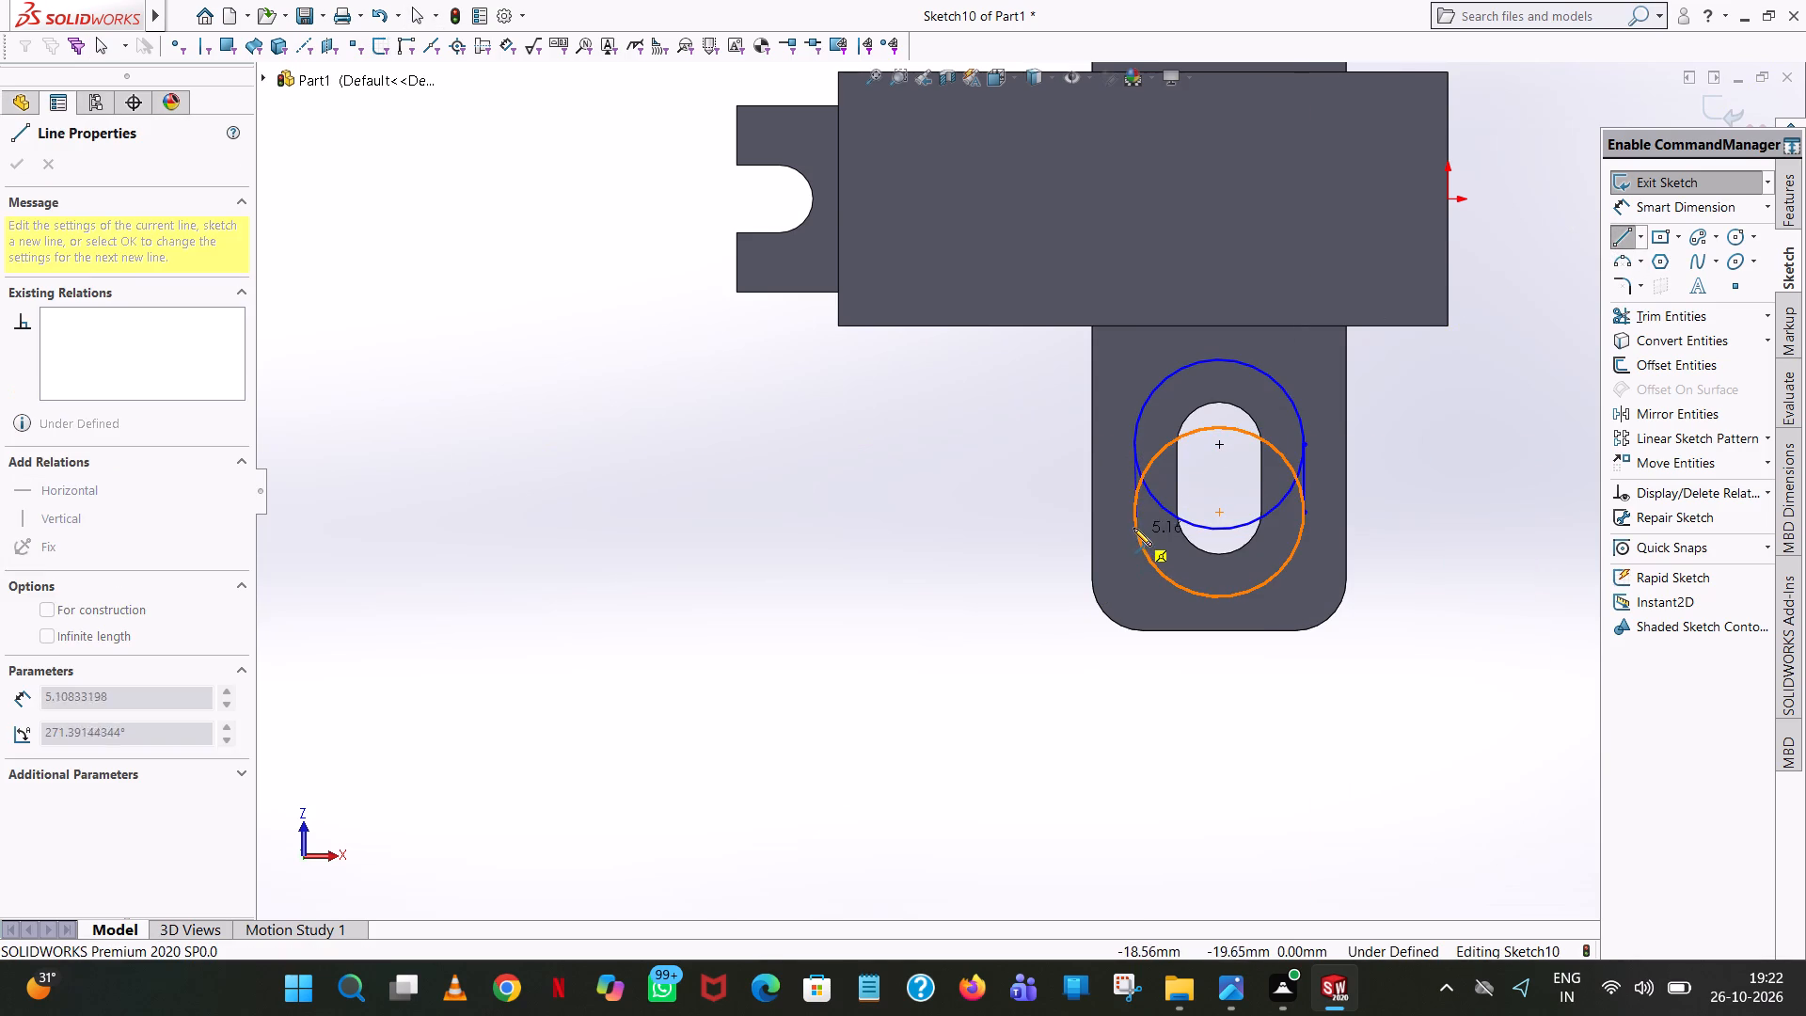
{"action": "left_click", "coordinate": [1134, 513]}
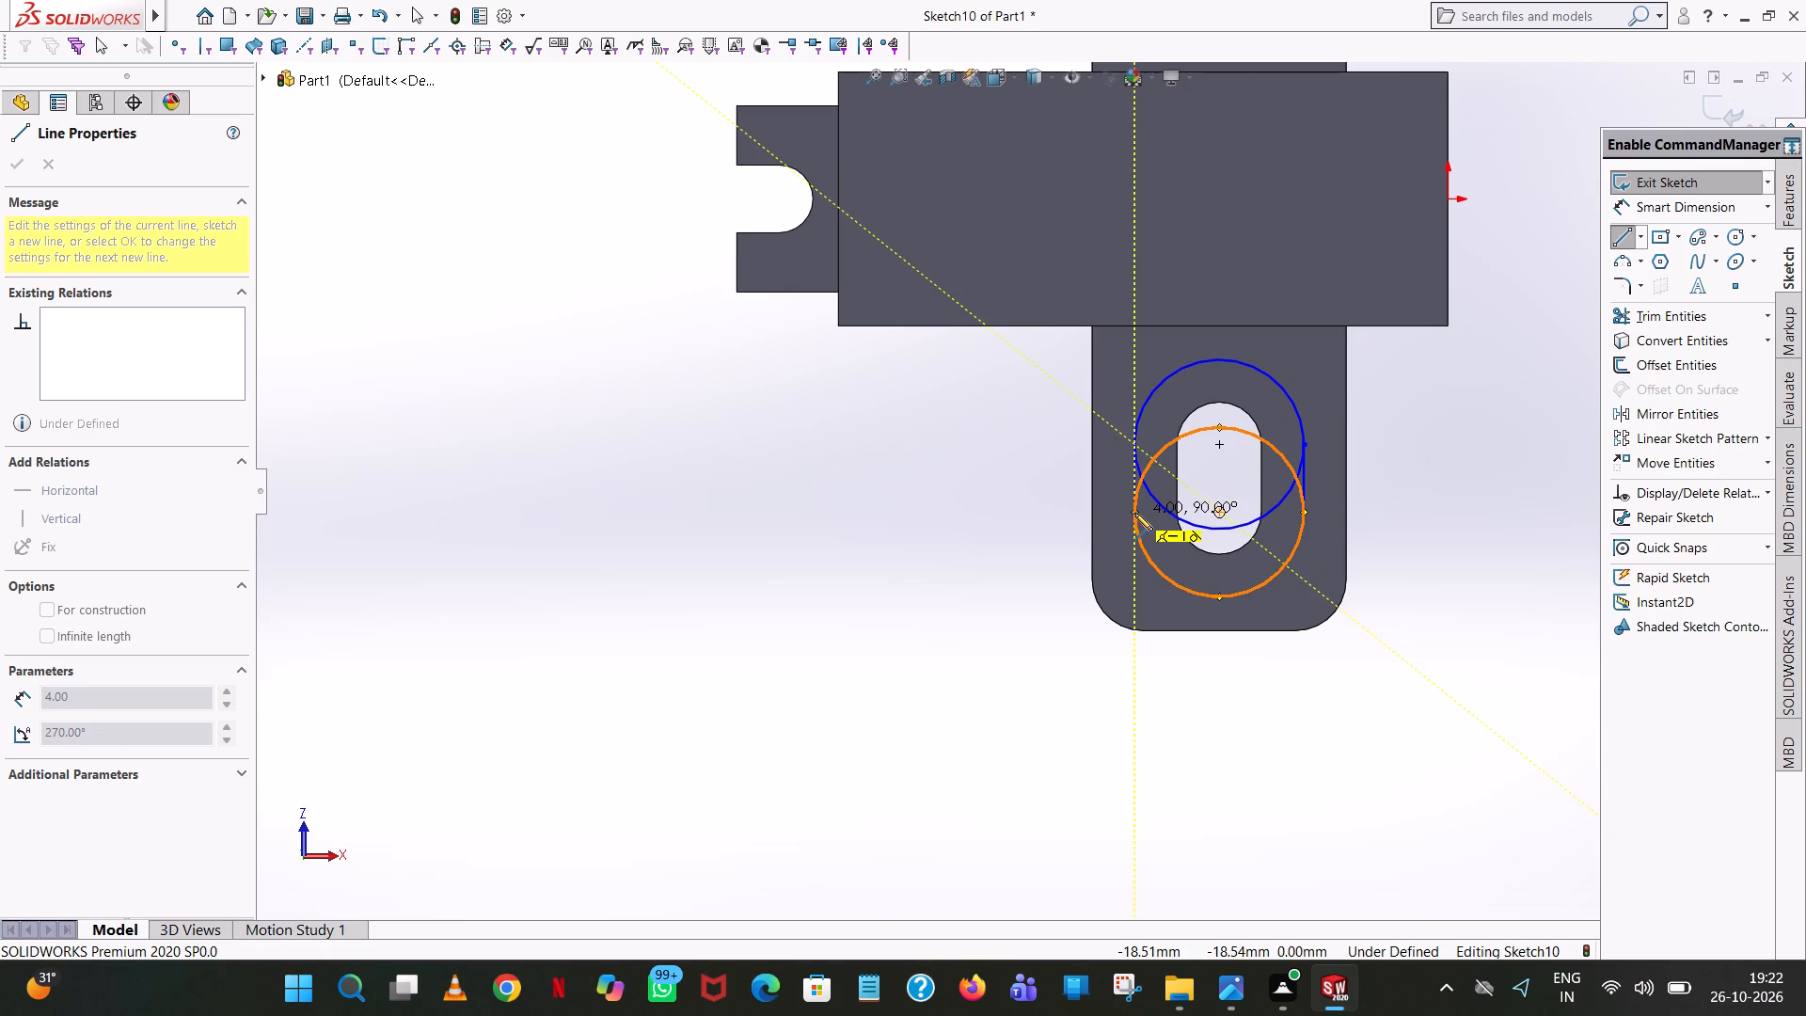
{"action": "right_click", "coordinate": [1134, 513]}
{"action": "left_click", "coordinate": [1198, 533]}
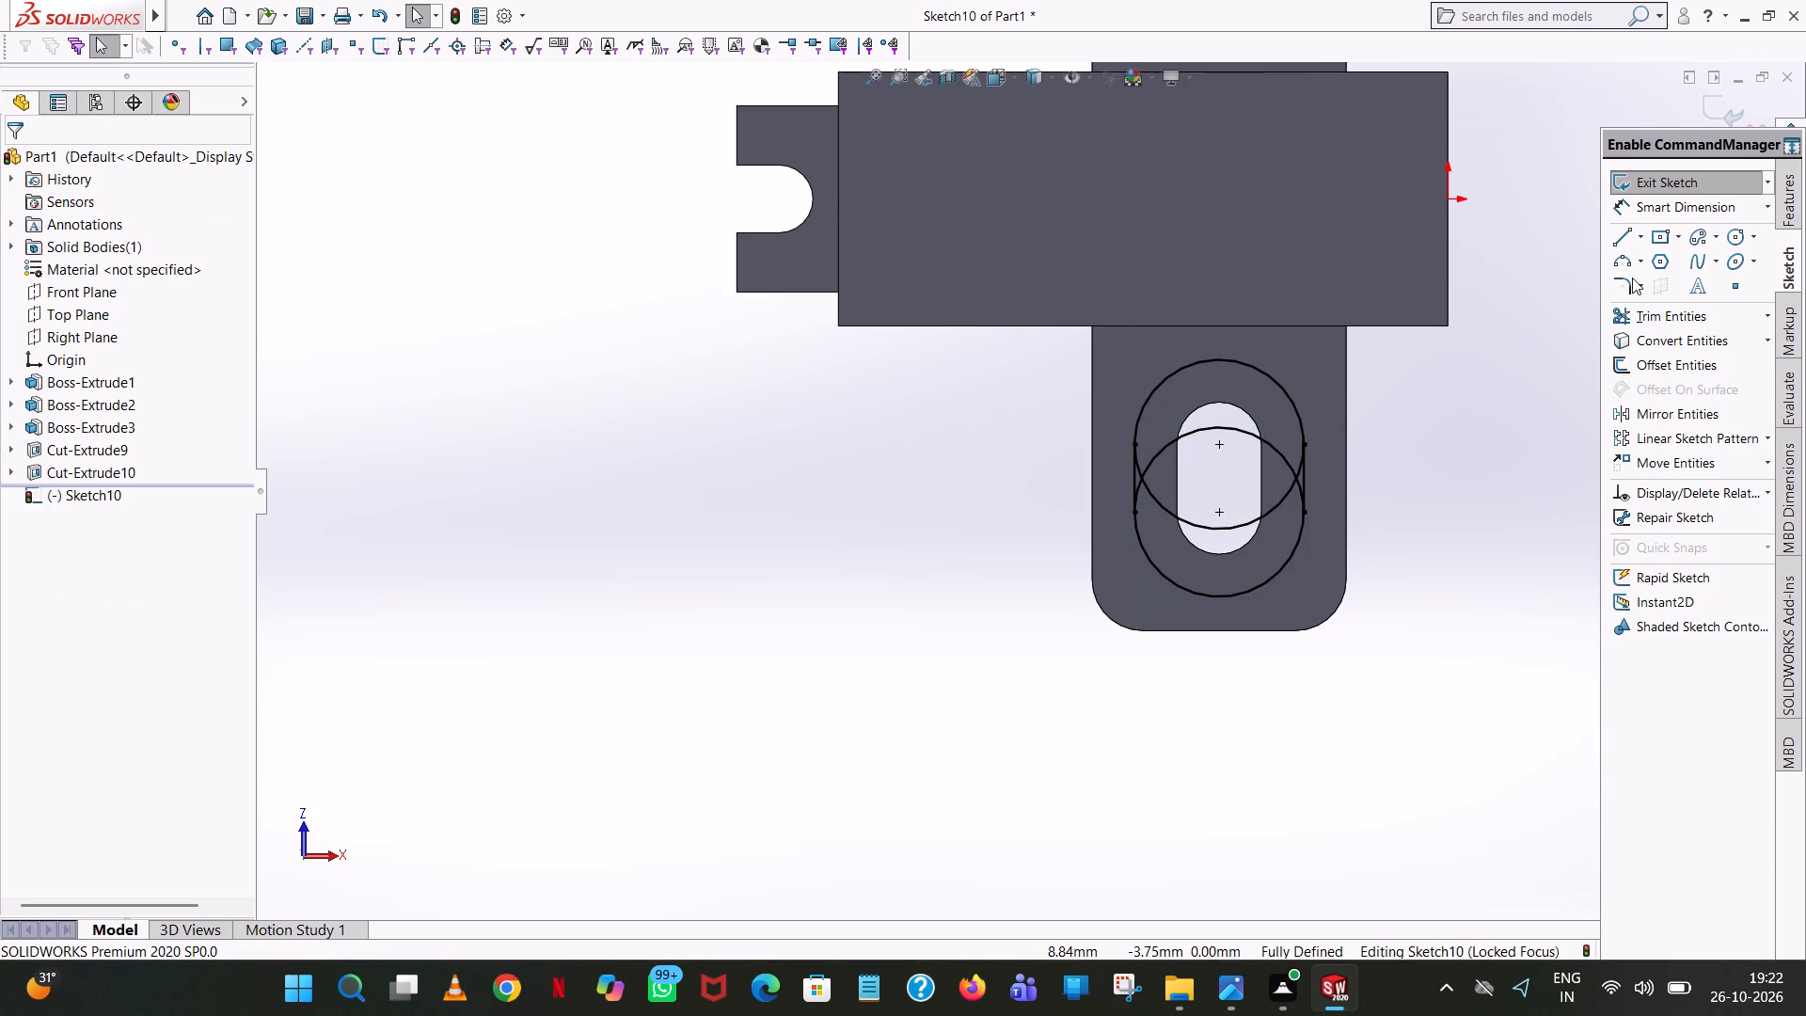
Trim the circles' overlapping inner arcs so that only a closed slot outline surrounds the ear slot.
{"action": "left_click", "coordinate": [1664, 325]}
{"action": "left_click", "coordinate": [1214, 439]}
{"action": "left_click", "coordinate": [1224, 423]}
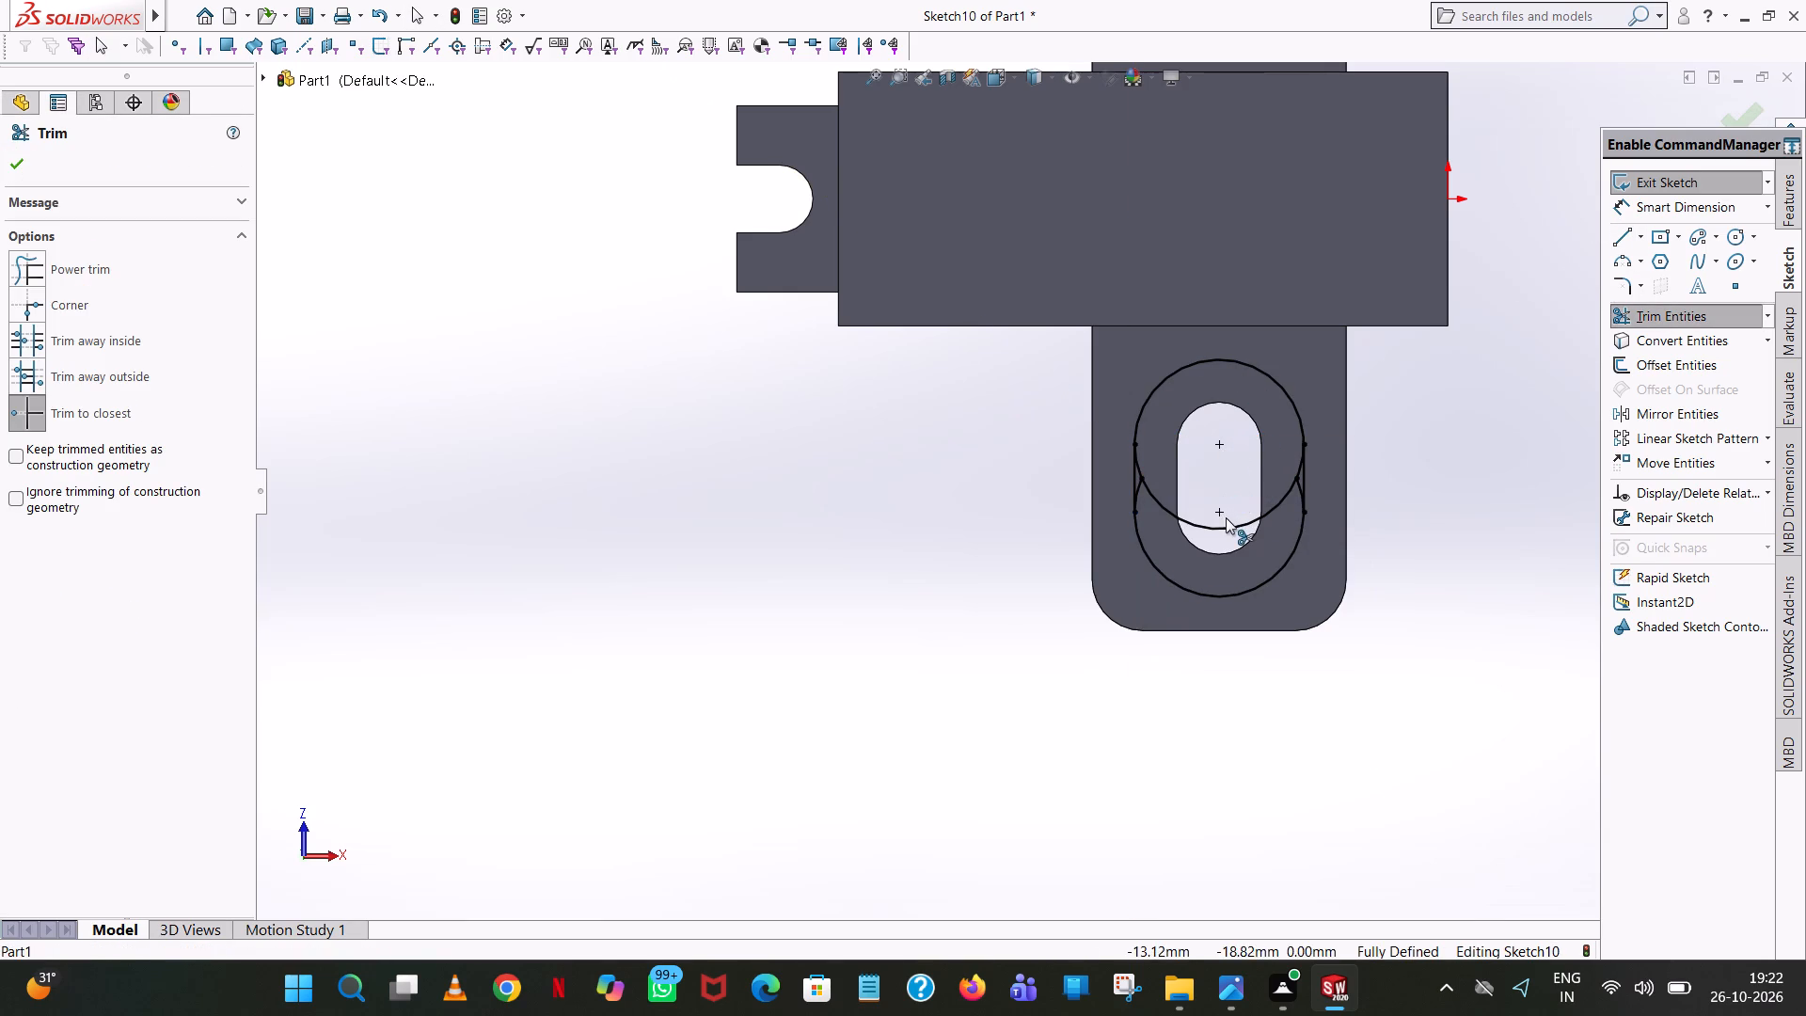
{"action": "double_click", "coordinate": [1226, 517]}
{"action": "left_click", "coordinate": [1229, 526]}
{"action": "left_click", "coordinate": [1143, 482]}
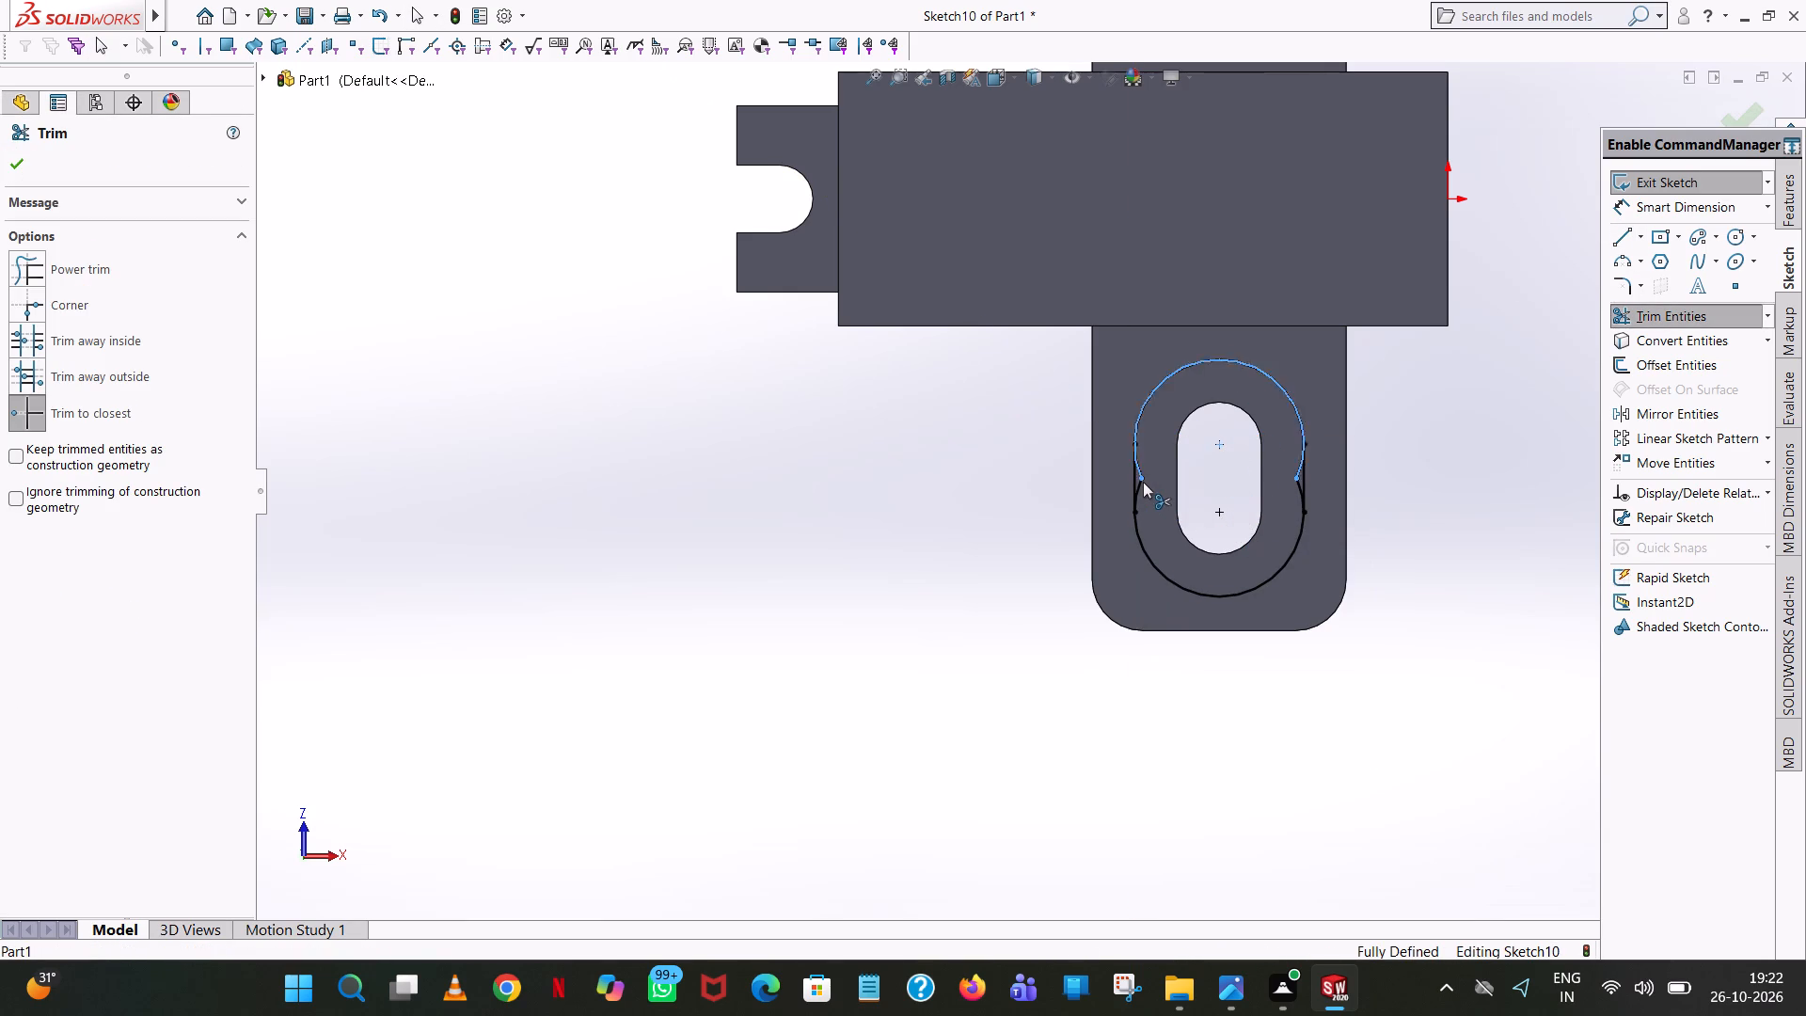
{"action": "left_click", "coordinate": [1143, 482]}
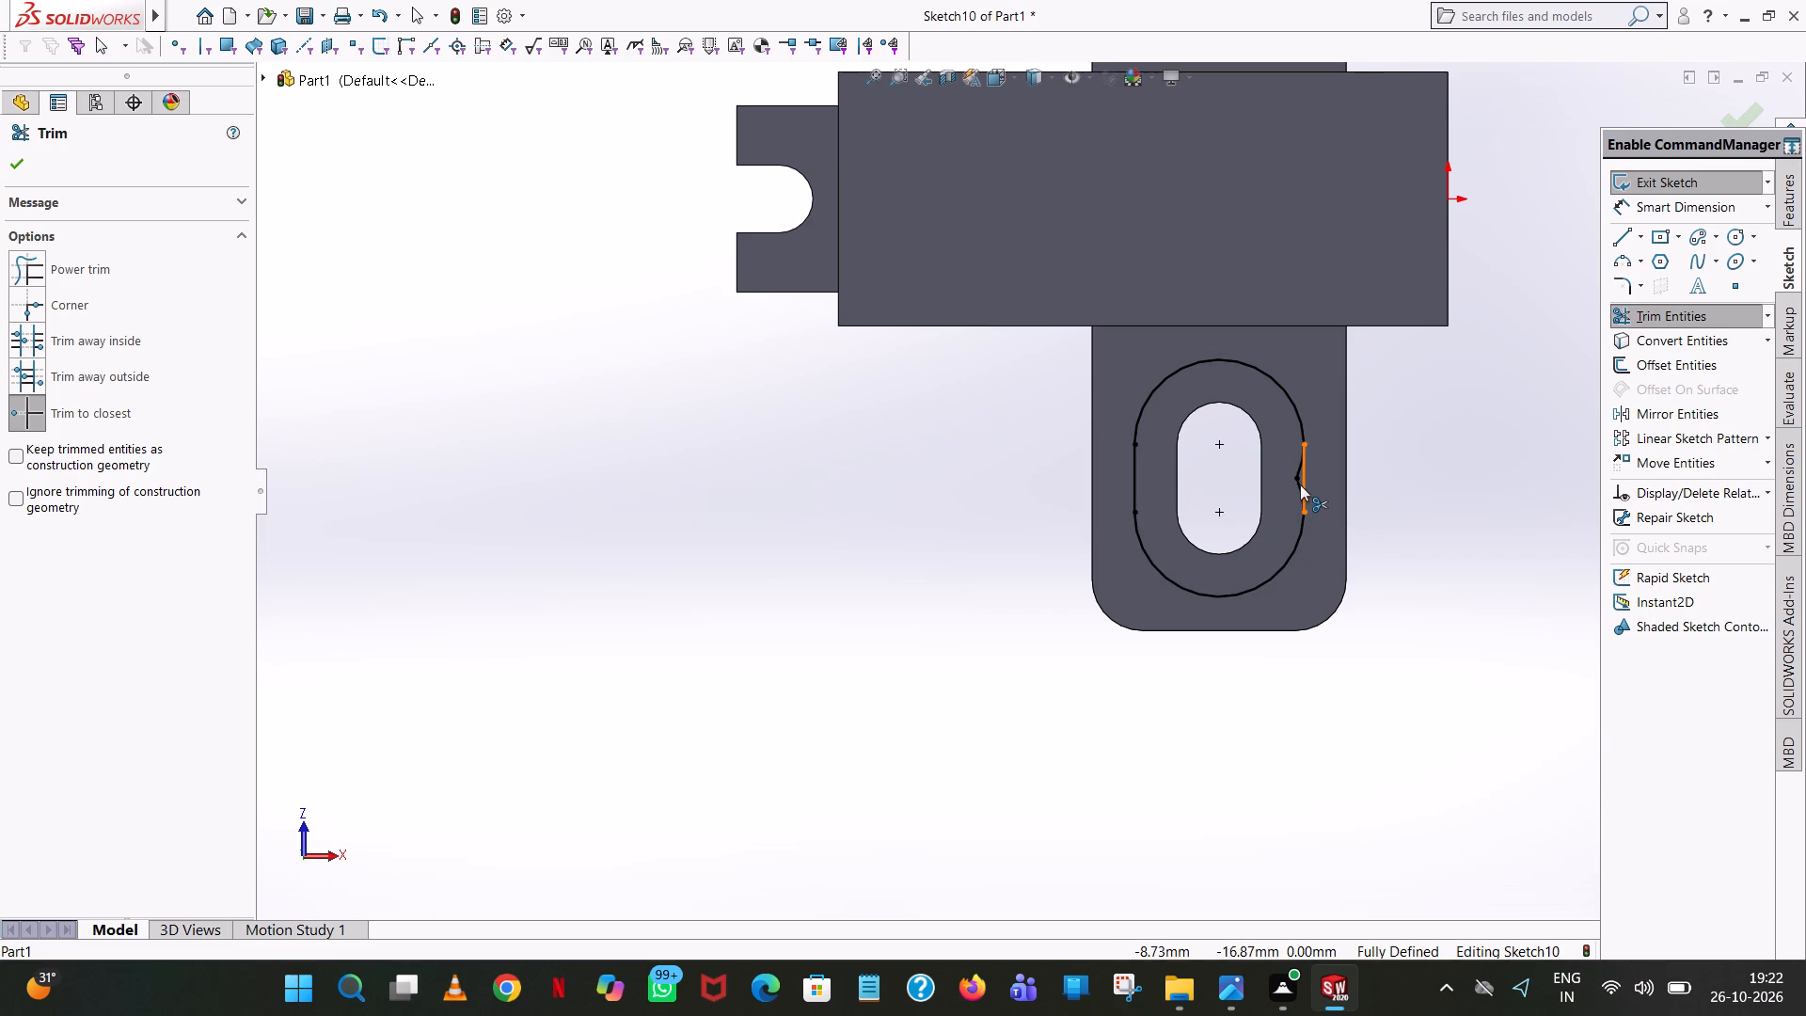
{"action": "left_click", "coordinate": [1294, 478]}
{"action": "left_click", "coordinate": [1297, 486]}
Sketch a line about 23 mm long from the origin along the main block's lengthwise centre as a mirror axis.
{"action": "scroll", "coordinate": [1279, 454], "scroll_direction": "up", "scroll_amount": 3}
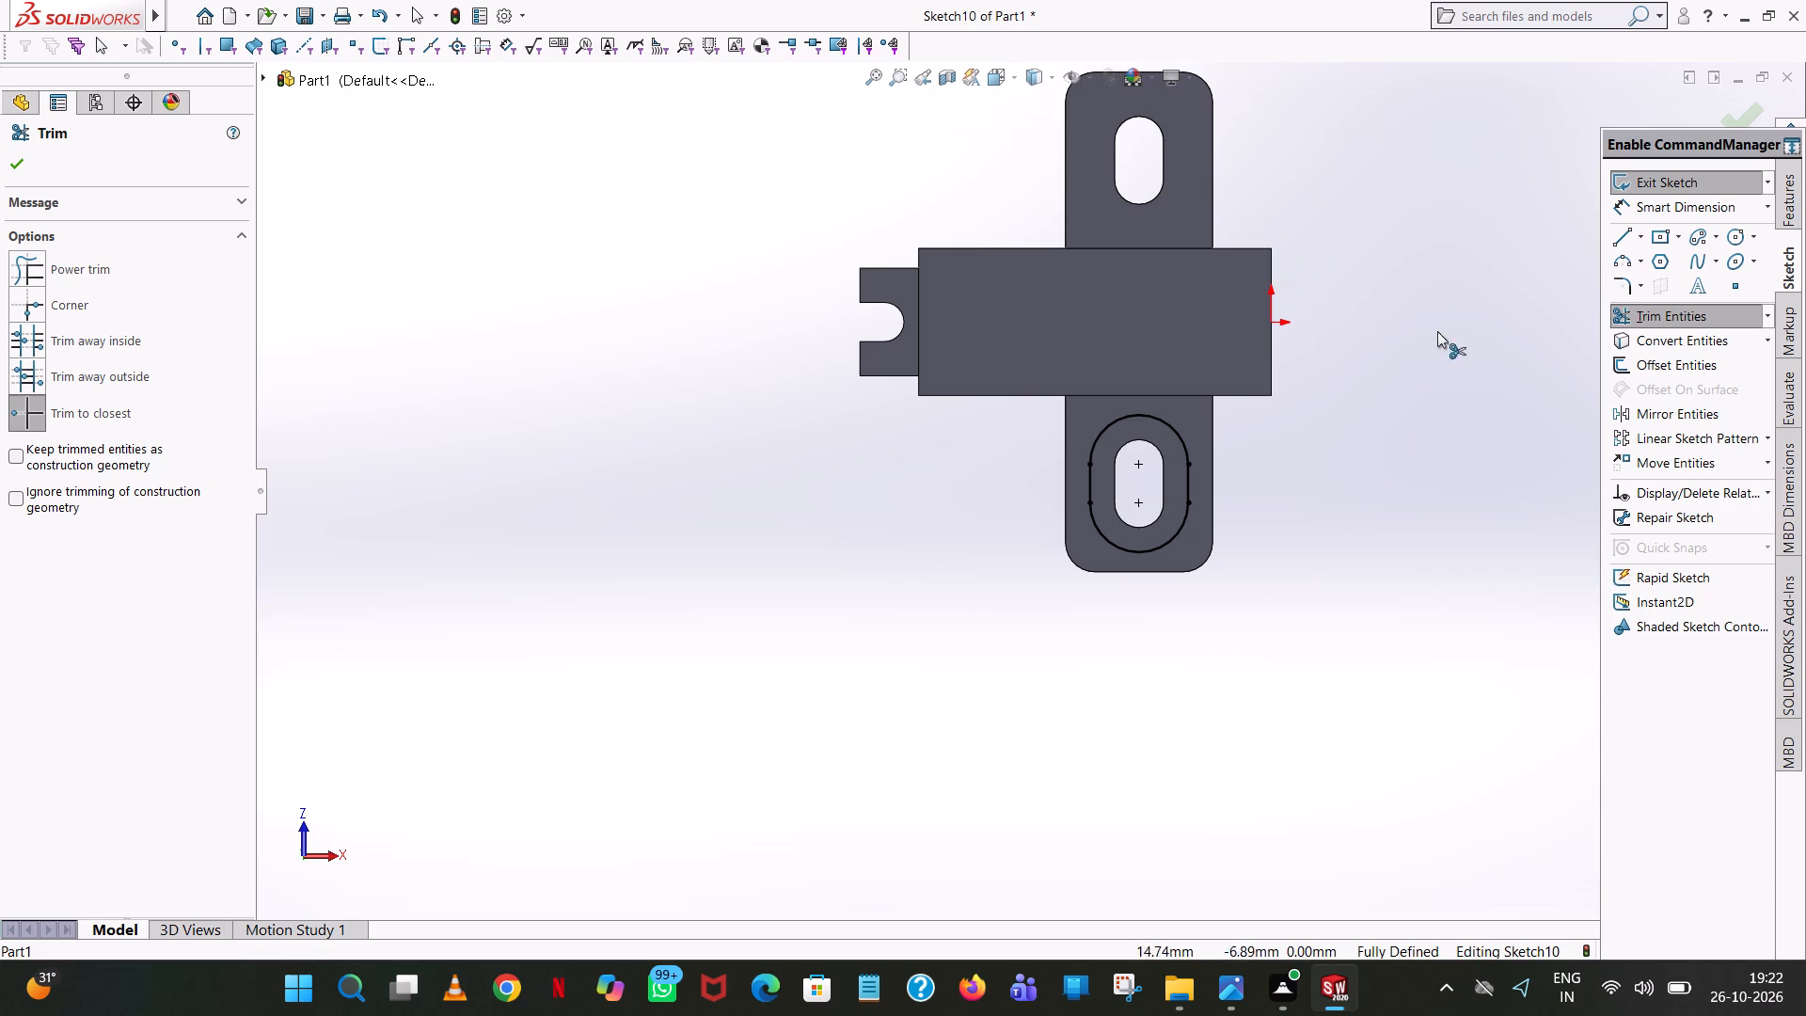
{"action": "middle_click_drag", "start_coordinate": [1299, 478], "coordinate": [1436, 172]}
{"action": "scroll", "coordinate": [1393, 162], "scroll_direction": "up", "scroll_amount": 1}
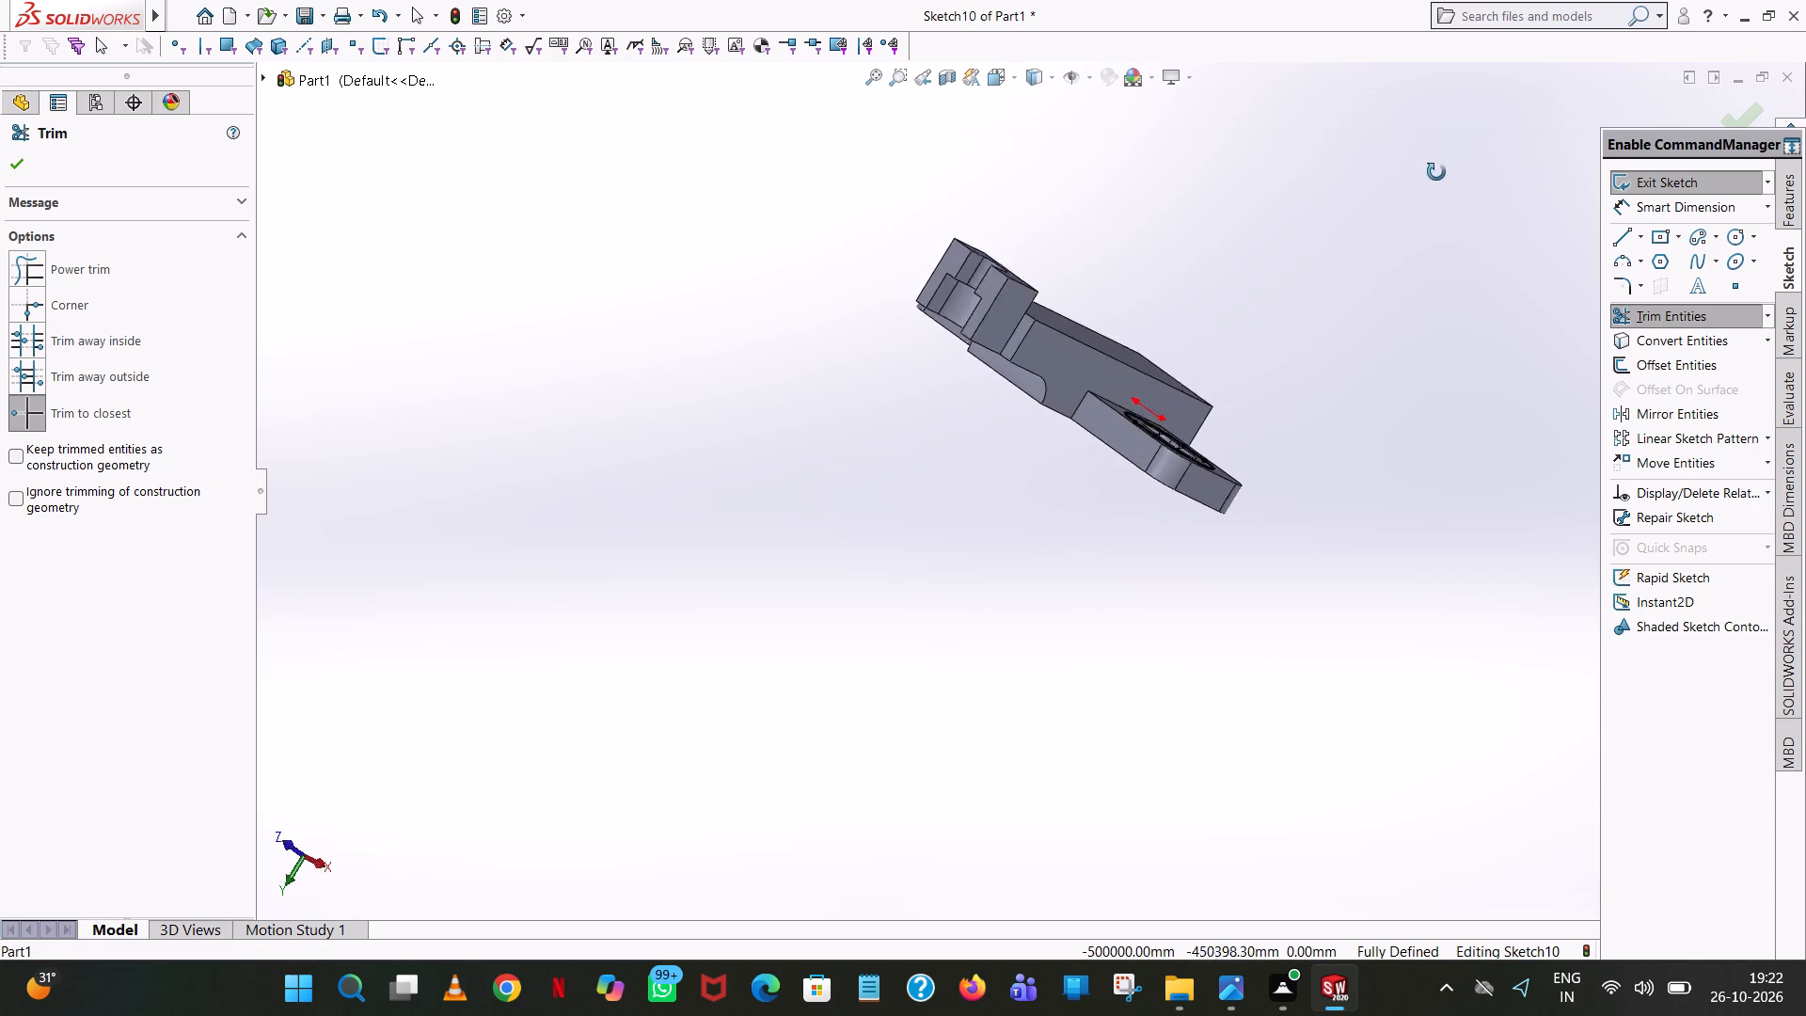
{"action": "middle_click_drag", "start_coordinate": [1436, 172], "coordinate": [1532, 395]}
{"action": "middle_click_drag", "start_coordinate": [1188, 463], "coordinate": [1309, 682]}
{"action": "scroll", "coordinate": [1290, 315], "scroll_direction": "up", "scroll_amount": 1}
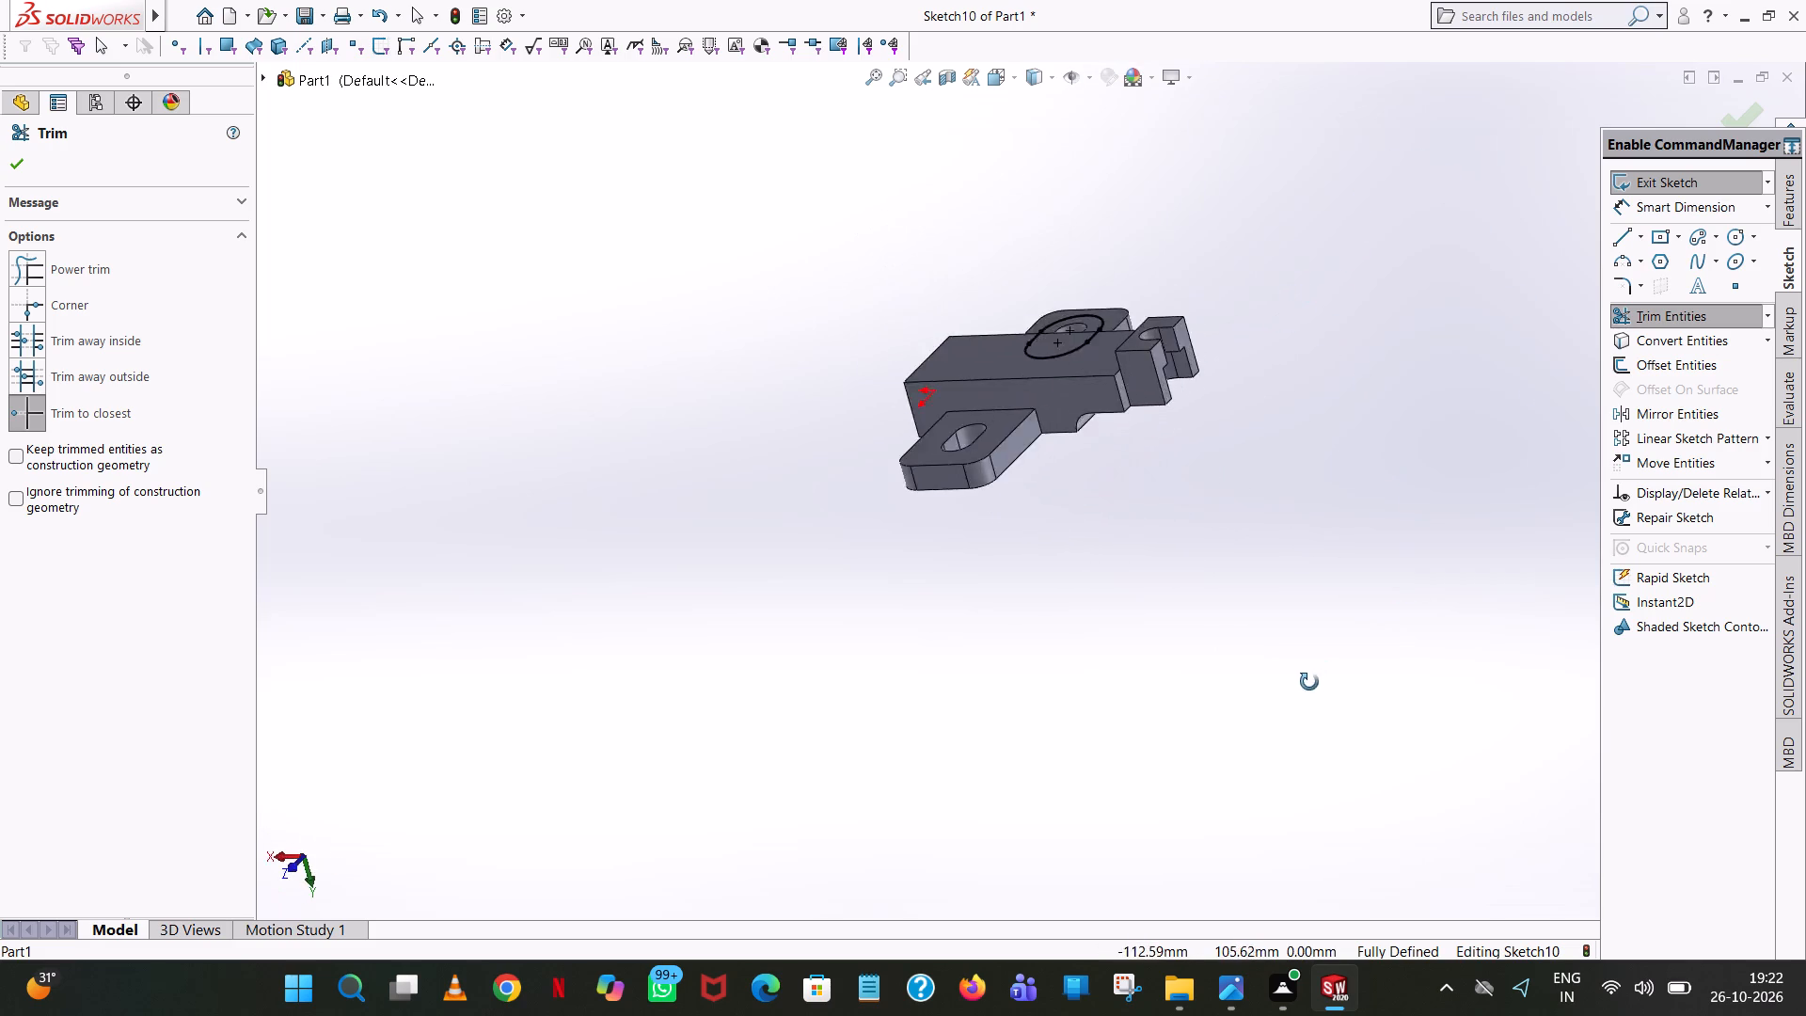
{"action": "middle_click_drag", "start_coordinate": [1309, 682], "coordinate": [1136, 833]}
{"action": "middle_click_drag", "start_coordinate": [1148, 564], "coordinate": [1191, 782]}
{"action": "scroll", "coordinate": [1191, 782], "scroll_direction": "down", "scroll_amount": 1}
{"action": "left_click", "coordinate": [1610, 240]}
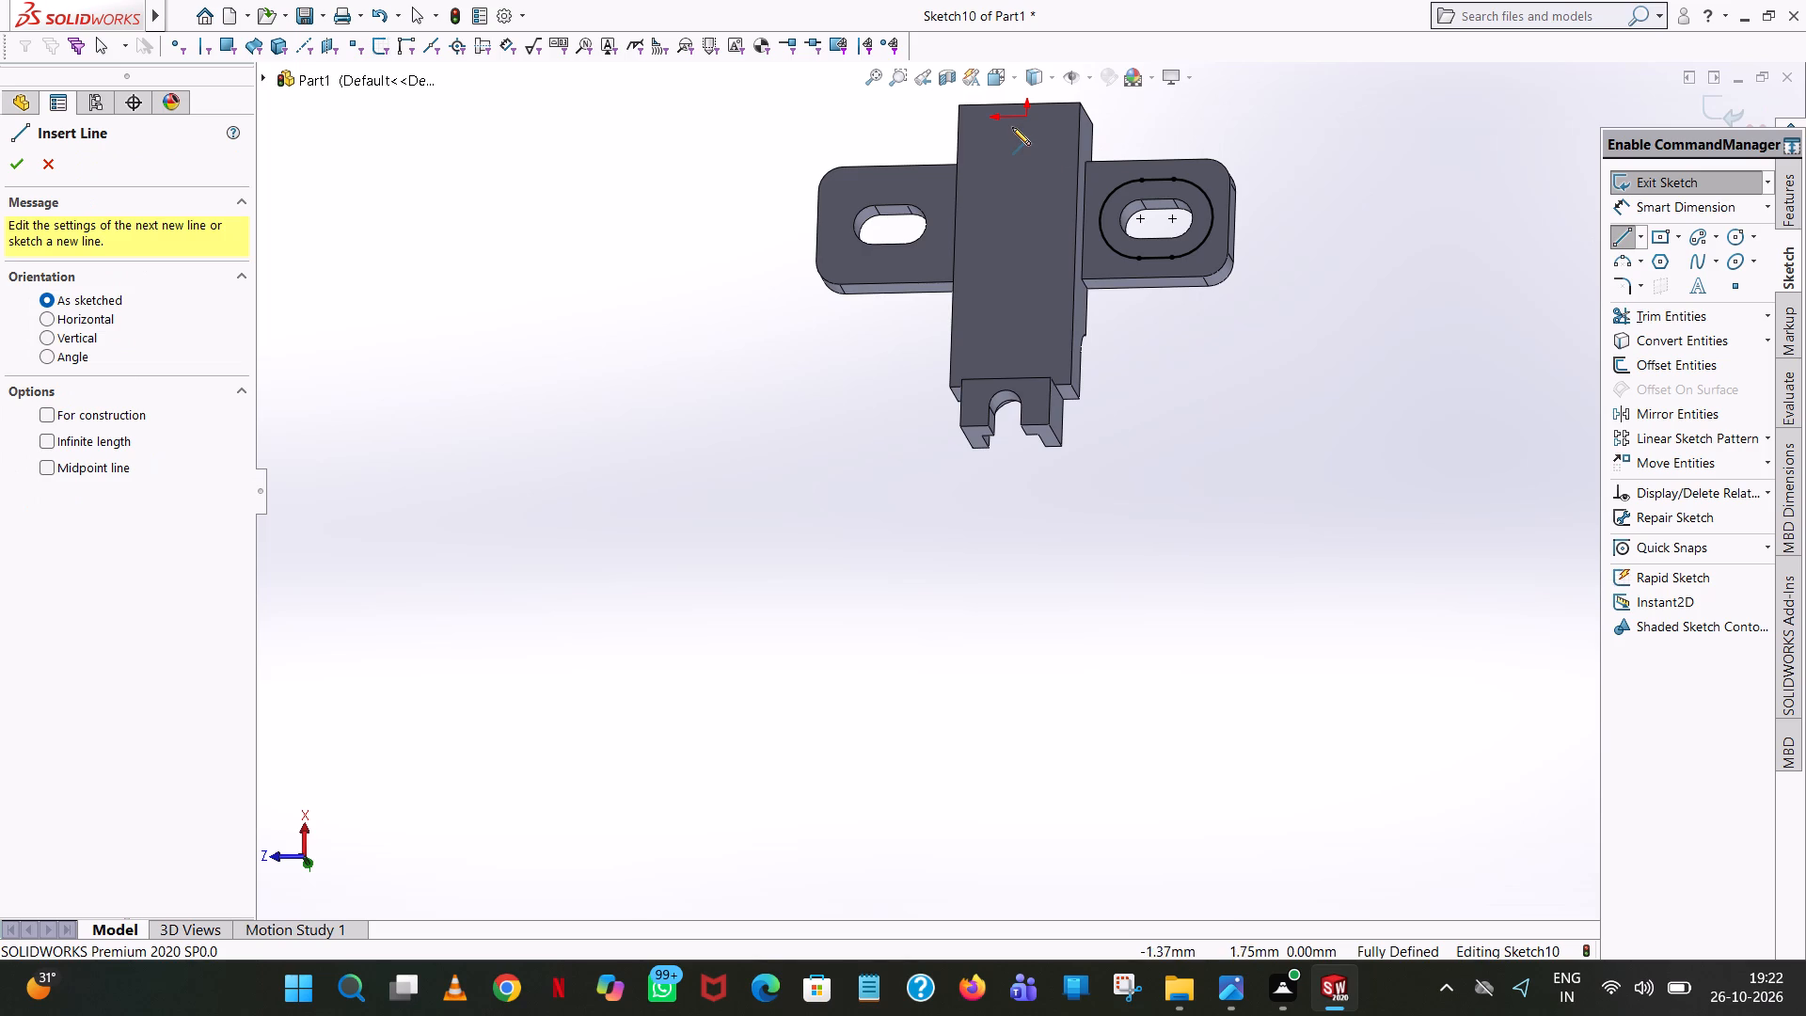
{"action": "left_click", "coordinate": [1024, 118]}
{"action": "left_click", "coordinate": [1020, 295]}
{"action": "right_click", "coordinate": [1020, 295]}
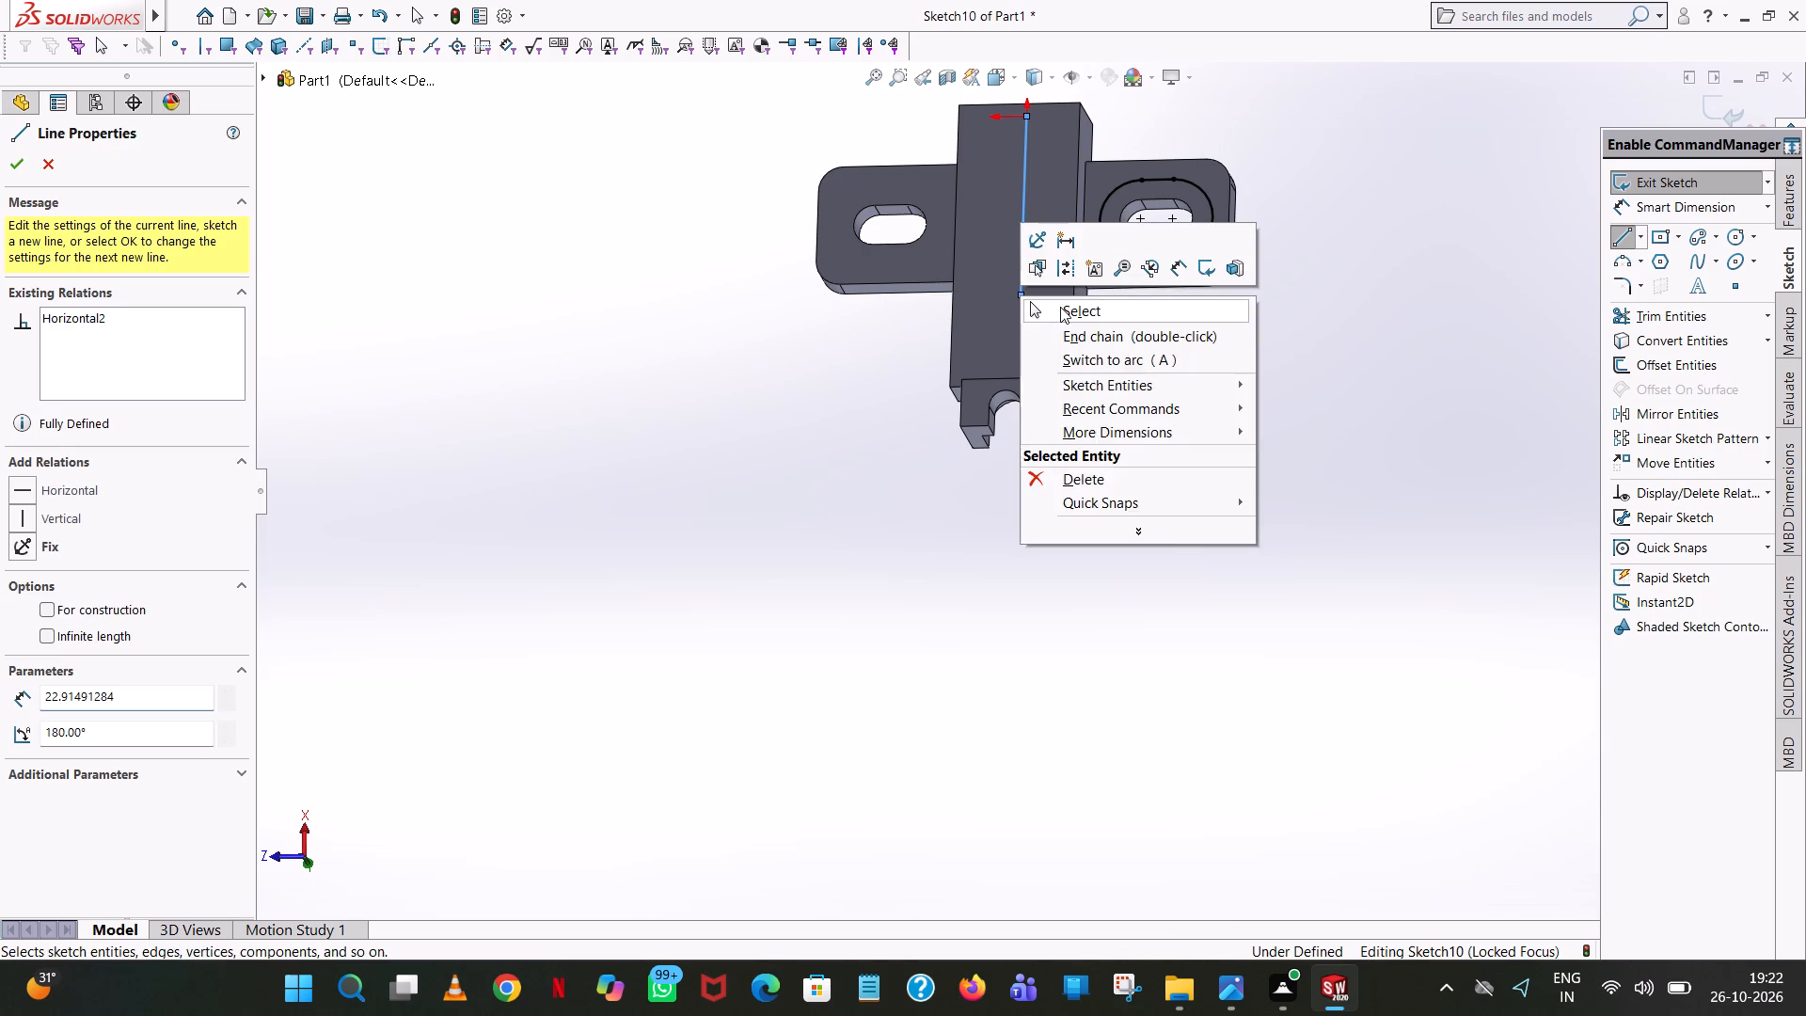
{"action": "left_click", "coordinate": [1060, 307]}
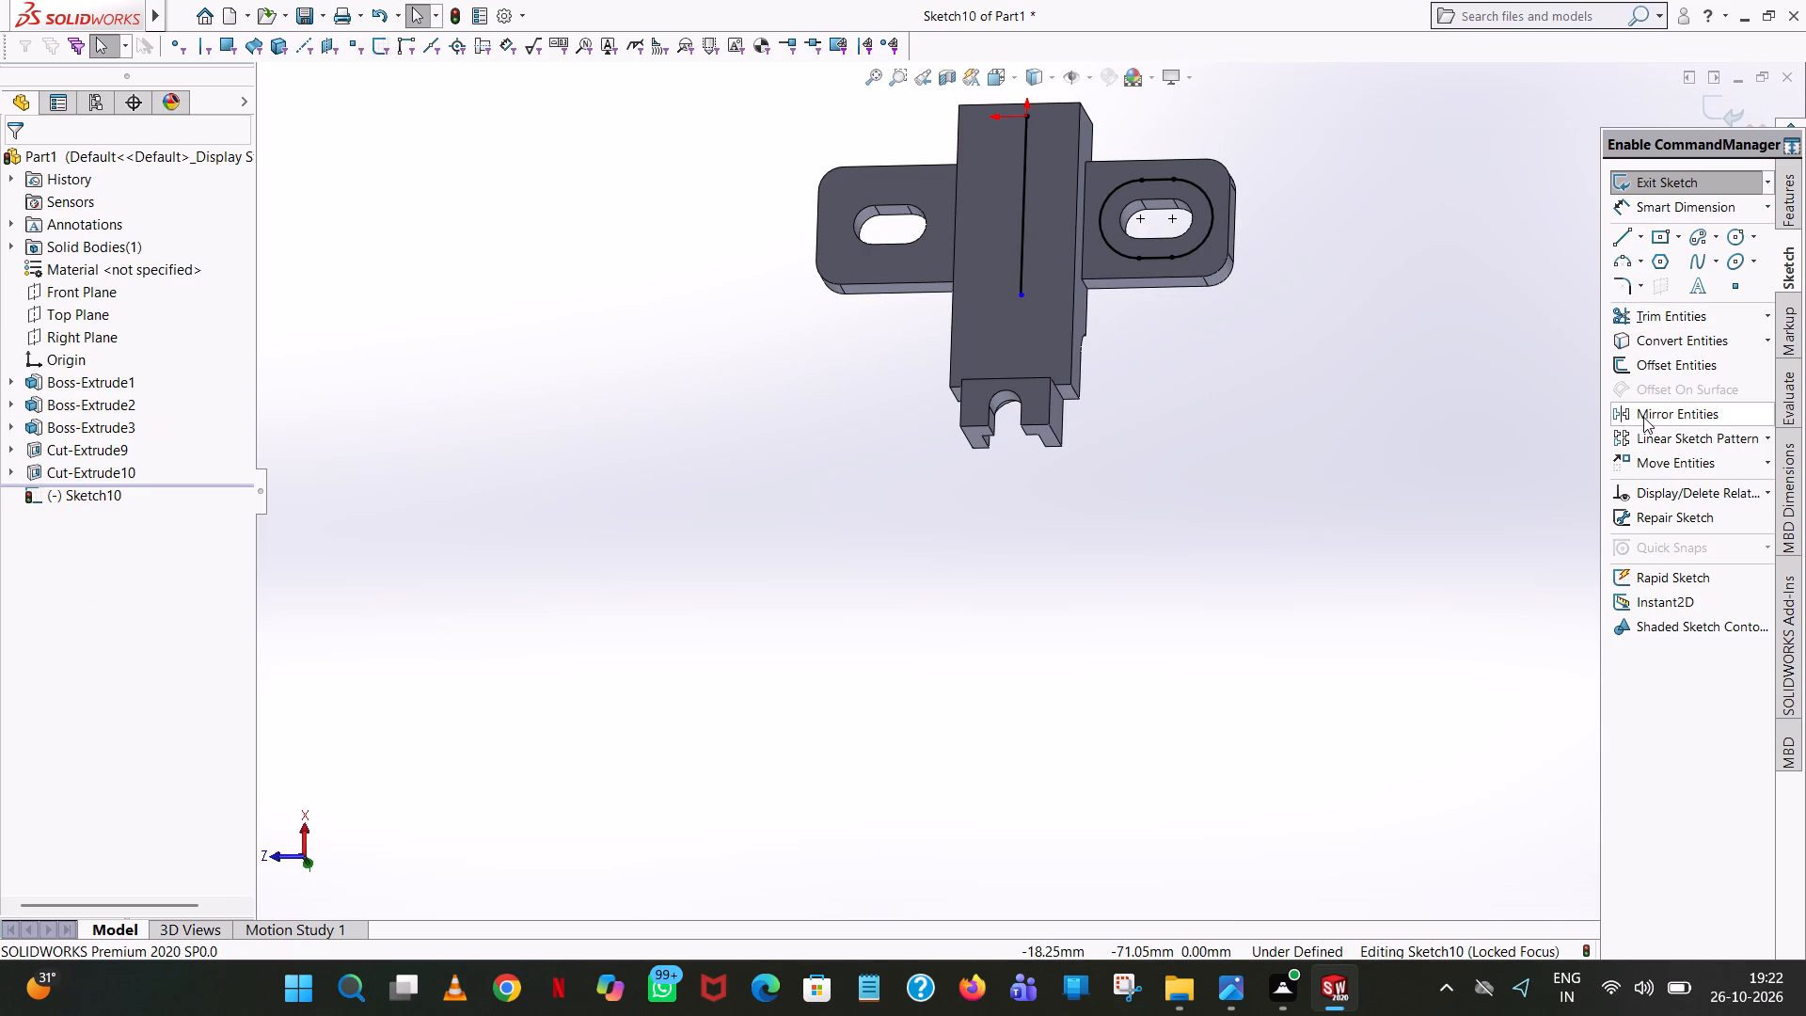
Mirror the slot outline's two lines and two arcs about the centre line onto the opposite mounting ear.
{"action": "left_click", "coordinate": [1643, 417]}
{"action": "left_click_drag", "start_coordinate": [1271, 112], "coordinate": [1097, 159]}
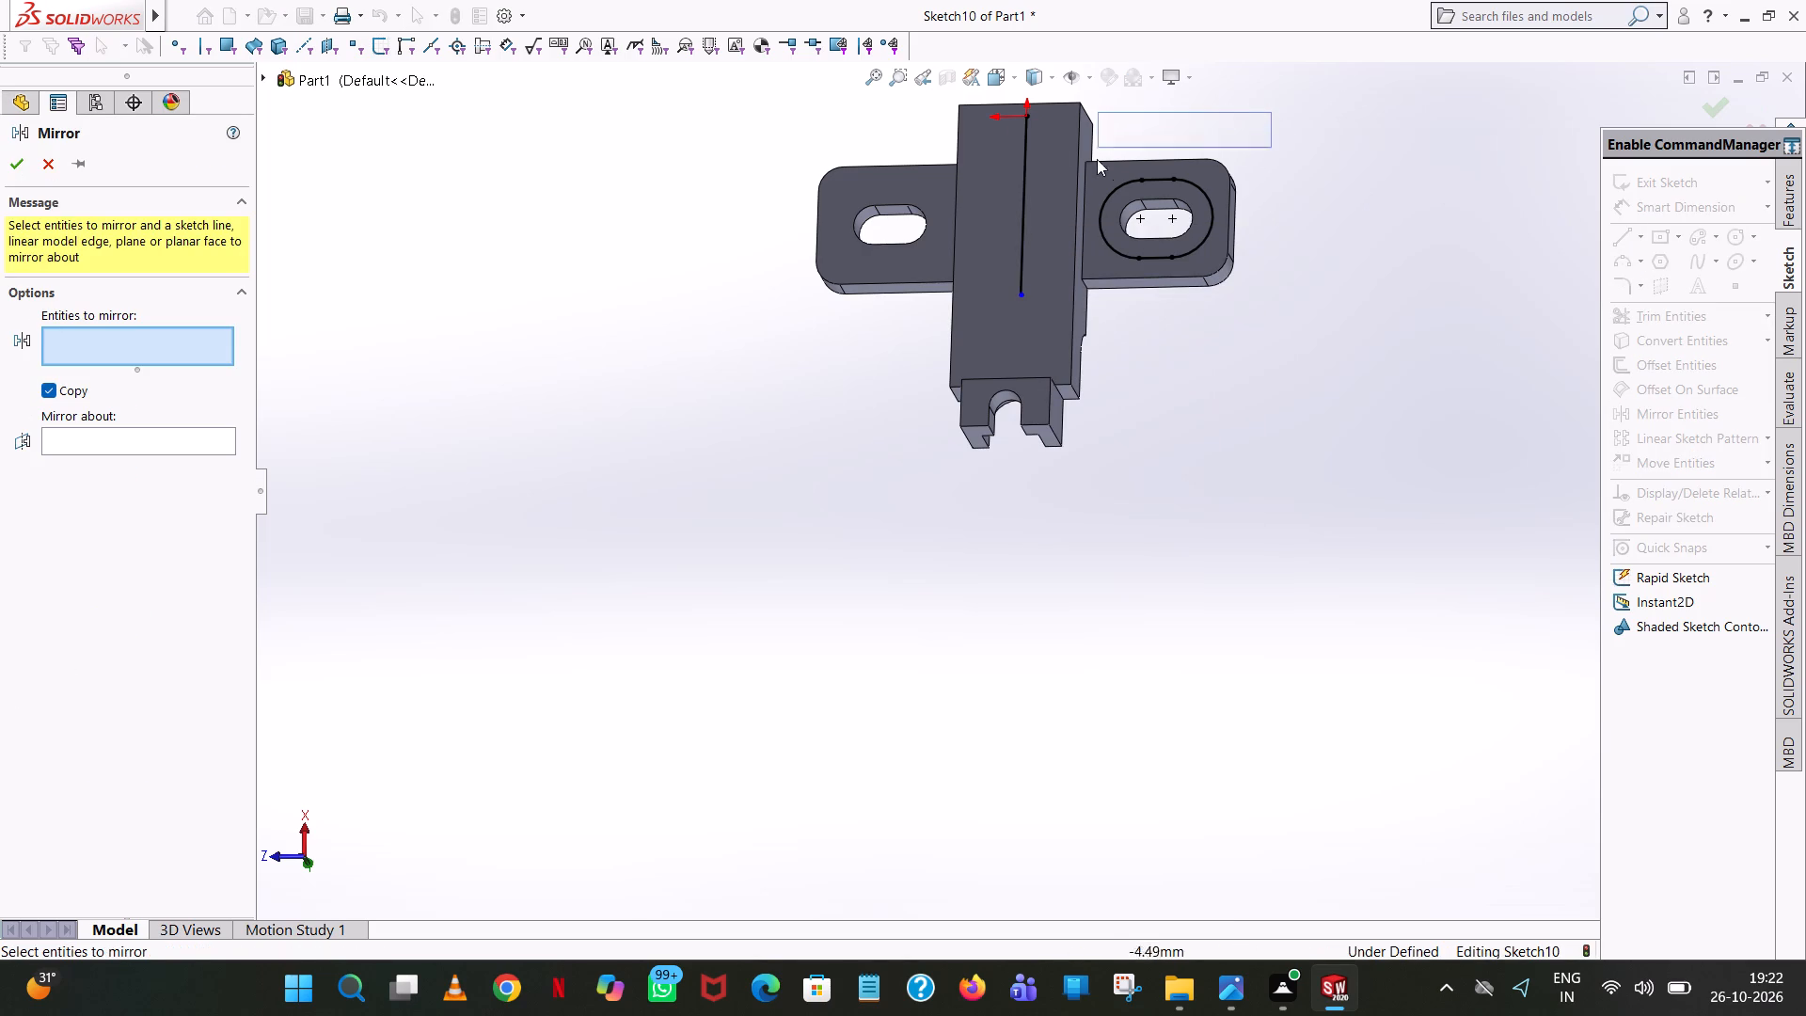
{"action": "left_click_drag", "start_coordinate": [1097, 159], "coordinate": [1090, 352]}
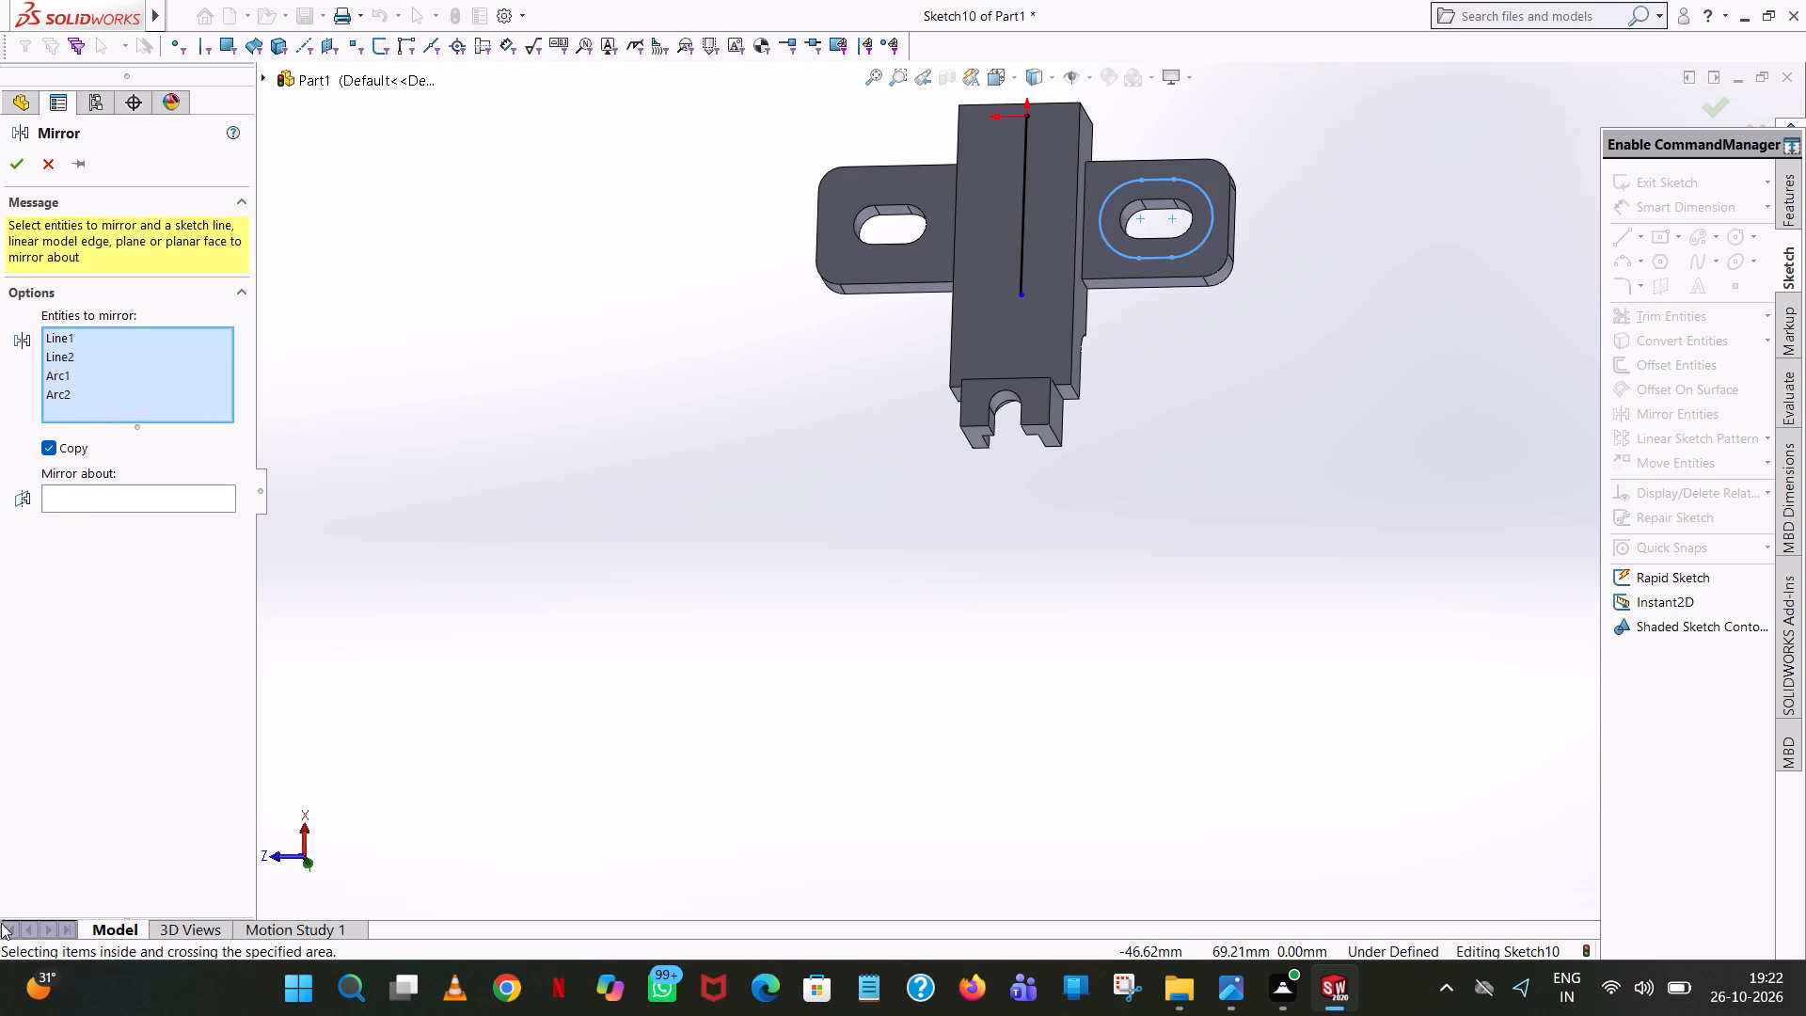
{"action": "left_click", "coordinate": [114, 508]}
{"action": "left_click", "coordinate": [116, 503]}
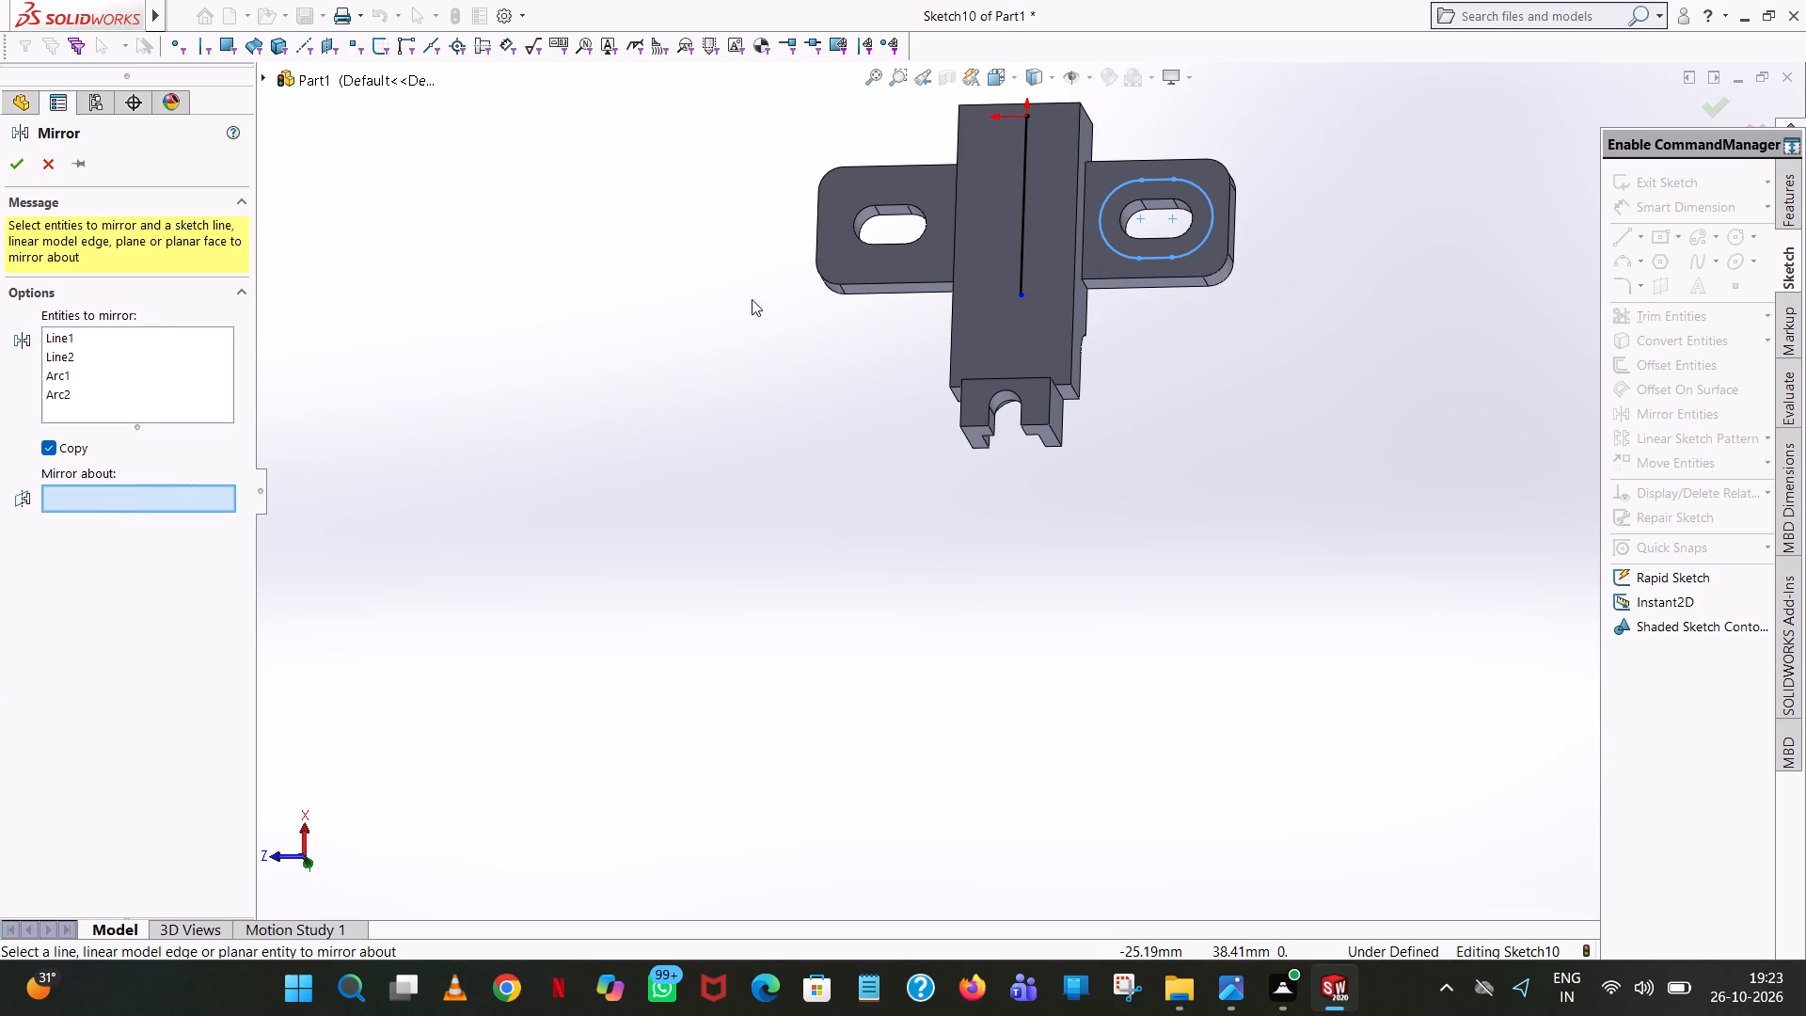
{"action": "left_click", "coordinate": [1024, 230]}
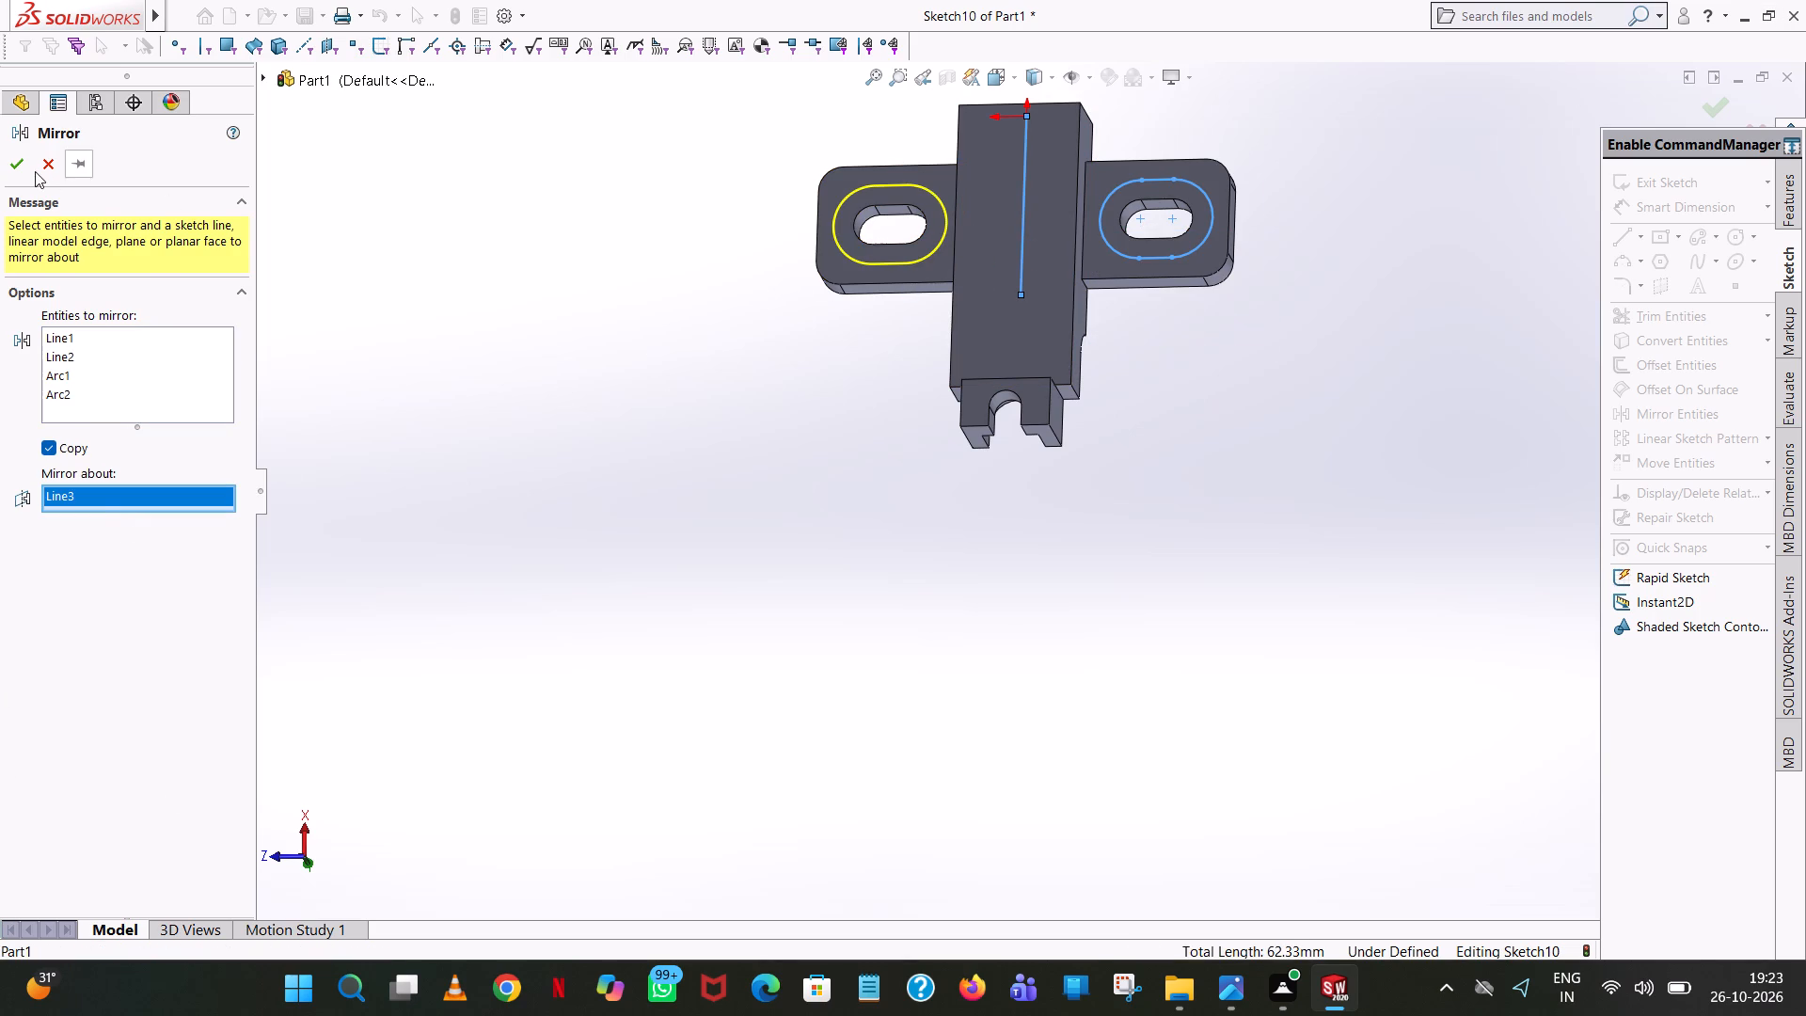
{"action": "left_click", "coordinate": [22, 163]}
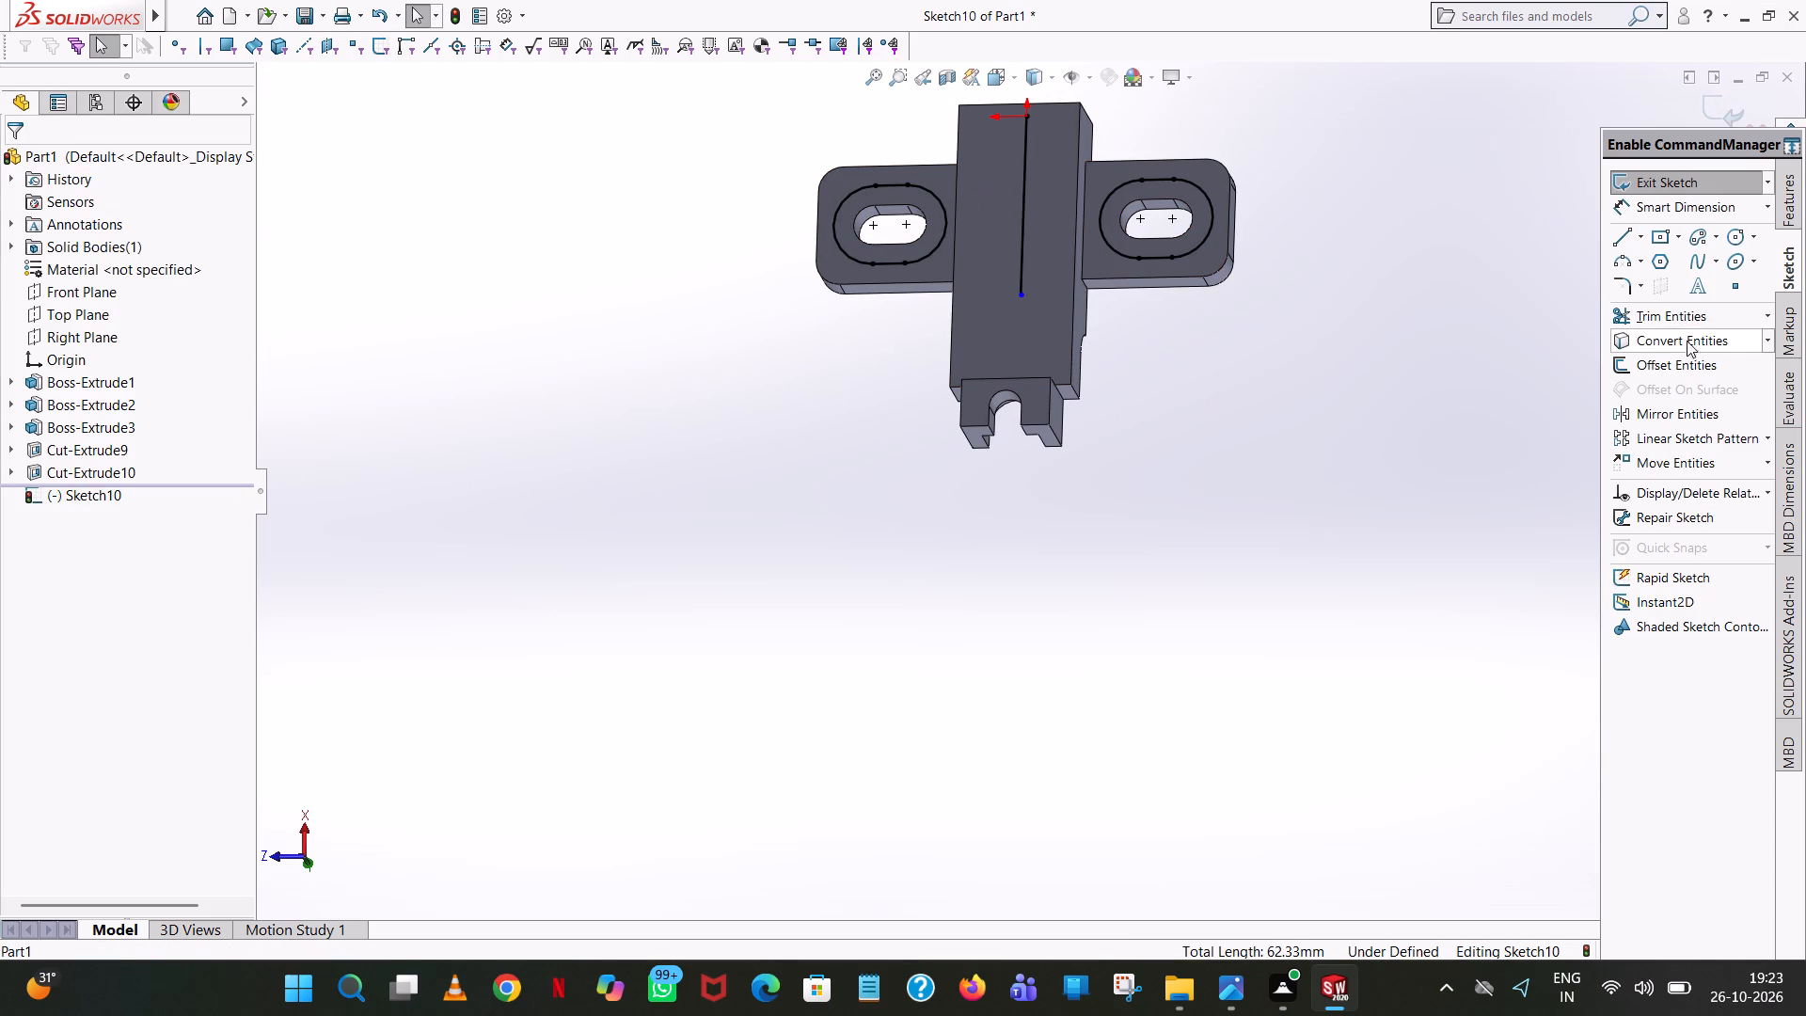
Trim away the centre line used as the mirror axis.
{"action": "left_click", "coordinate": [1690, 310]}
{"action": "double_click", "coordinate": [1030, 230]}
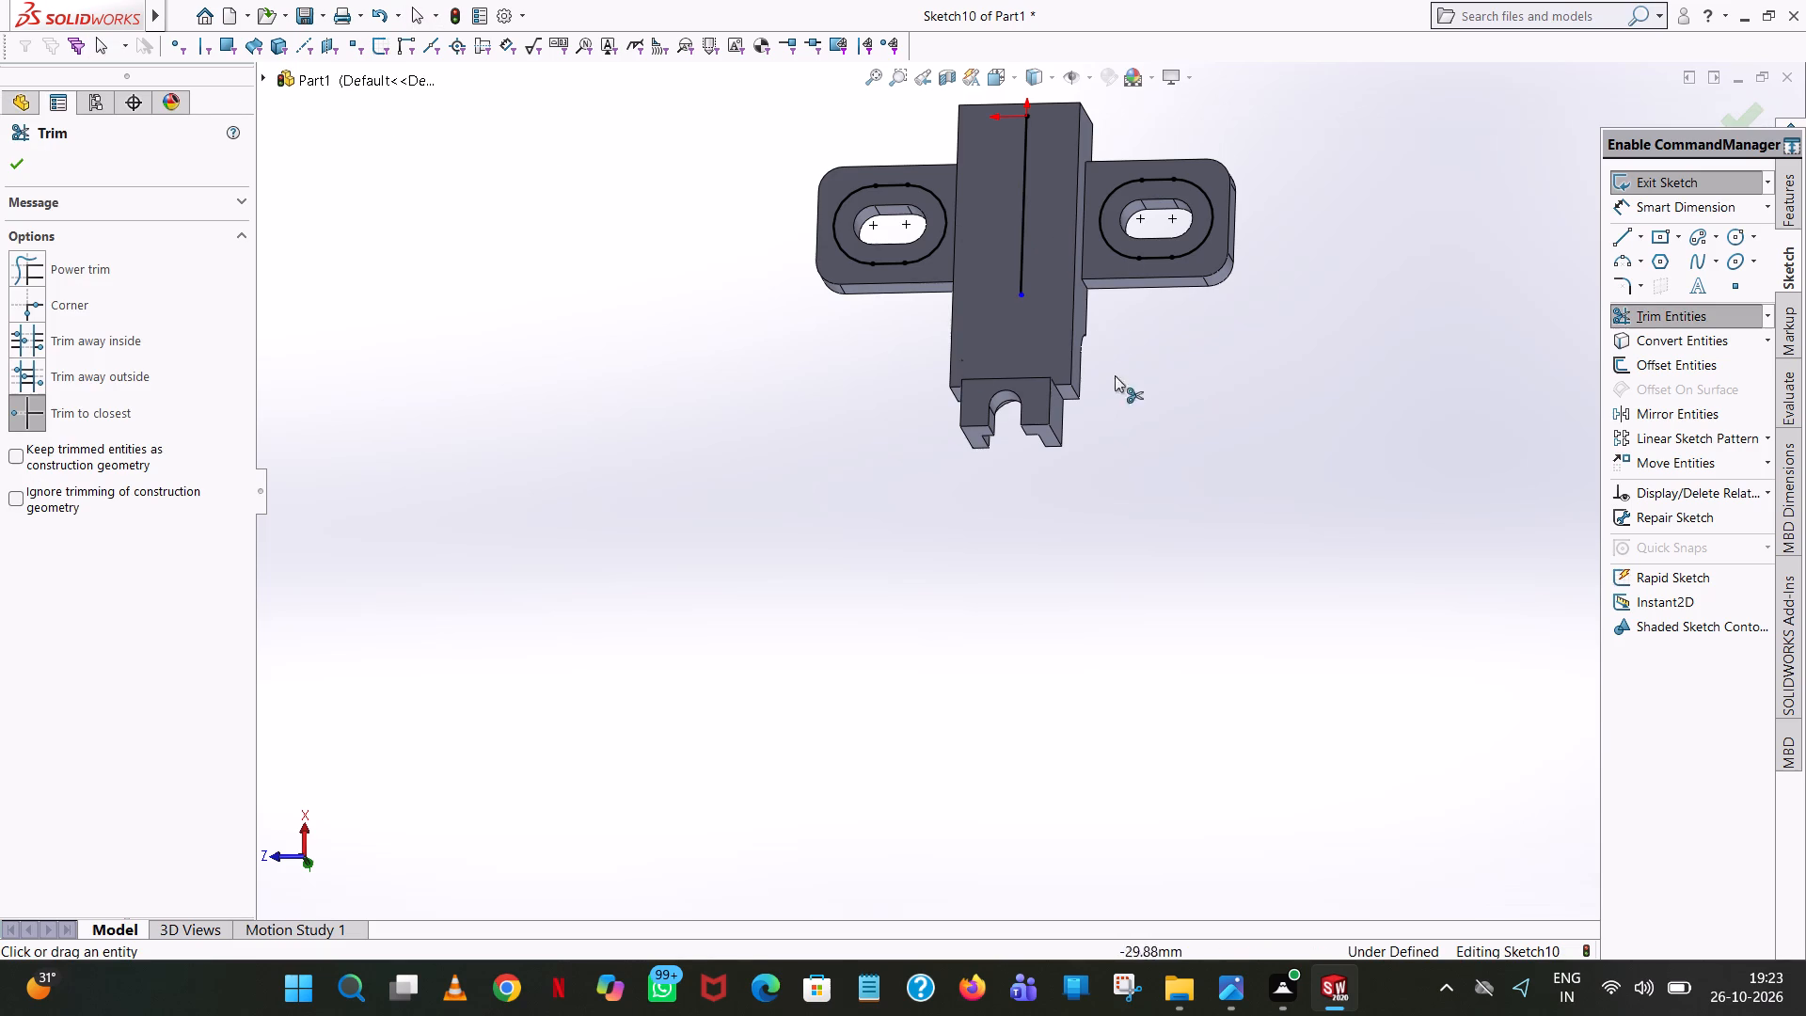
{"action": "left_click", "coordinate": [1022, 254]}
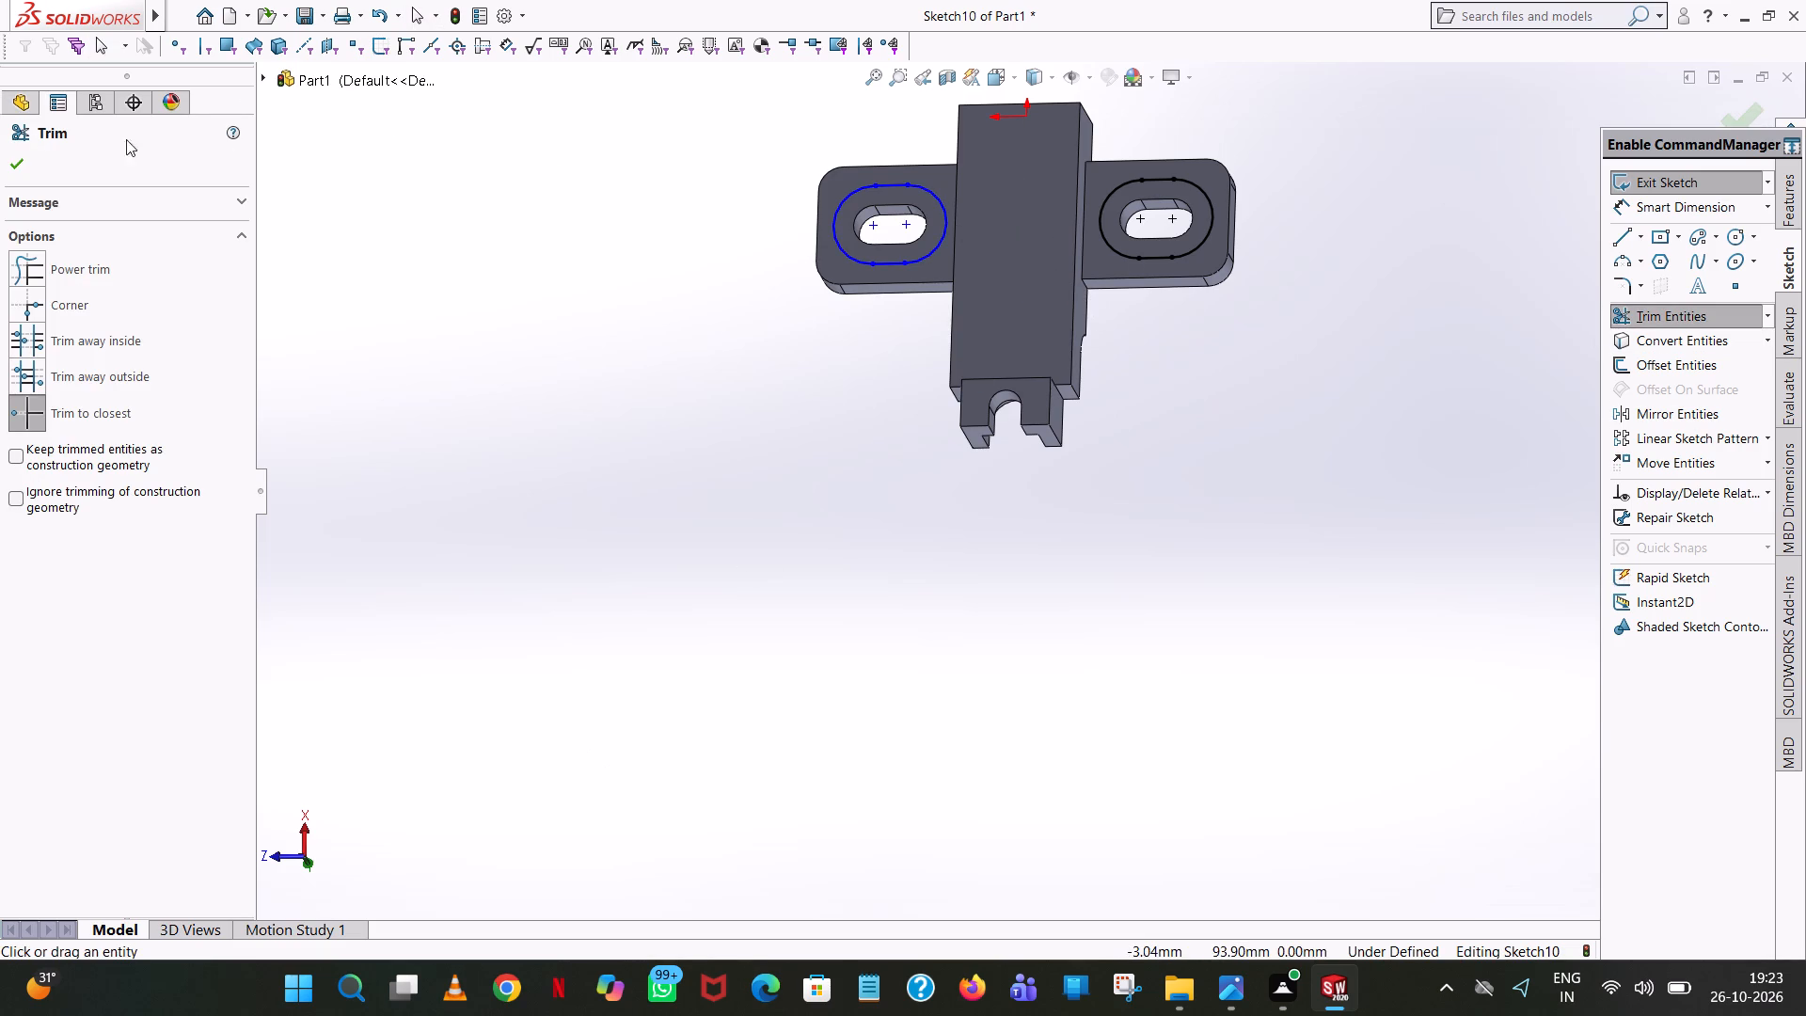
{"action": "left_click", "coordinate": [15, 166]}
Dimension the radius of the mirrored slot outline's outer arc.
{"action": "left_click", "coordinate": [1652, 201]}
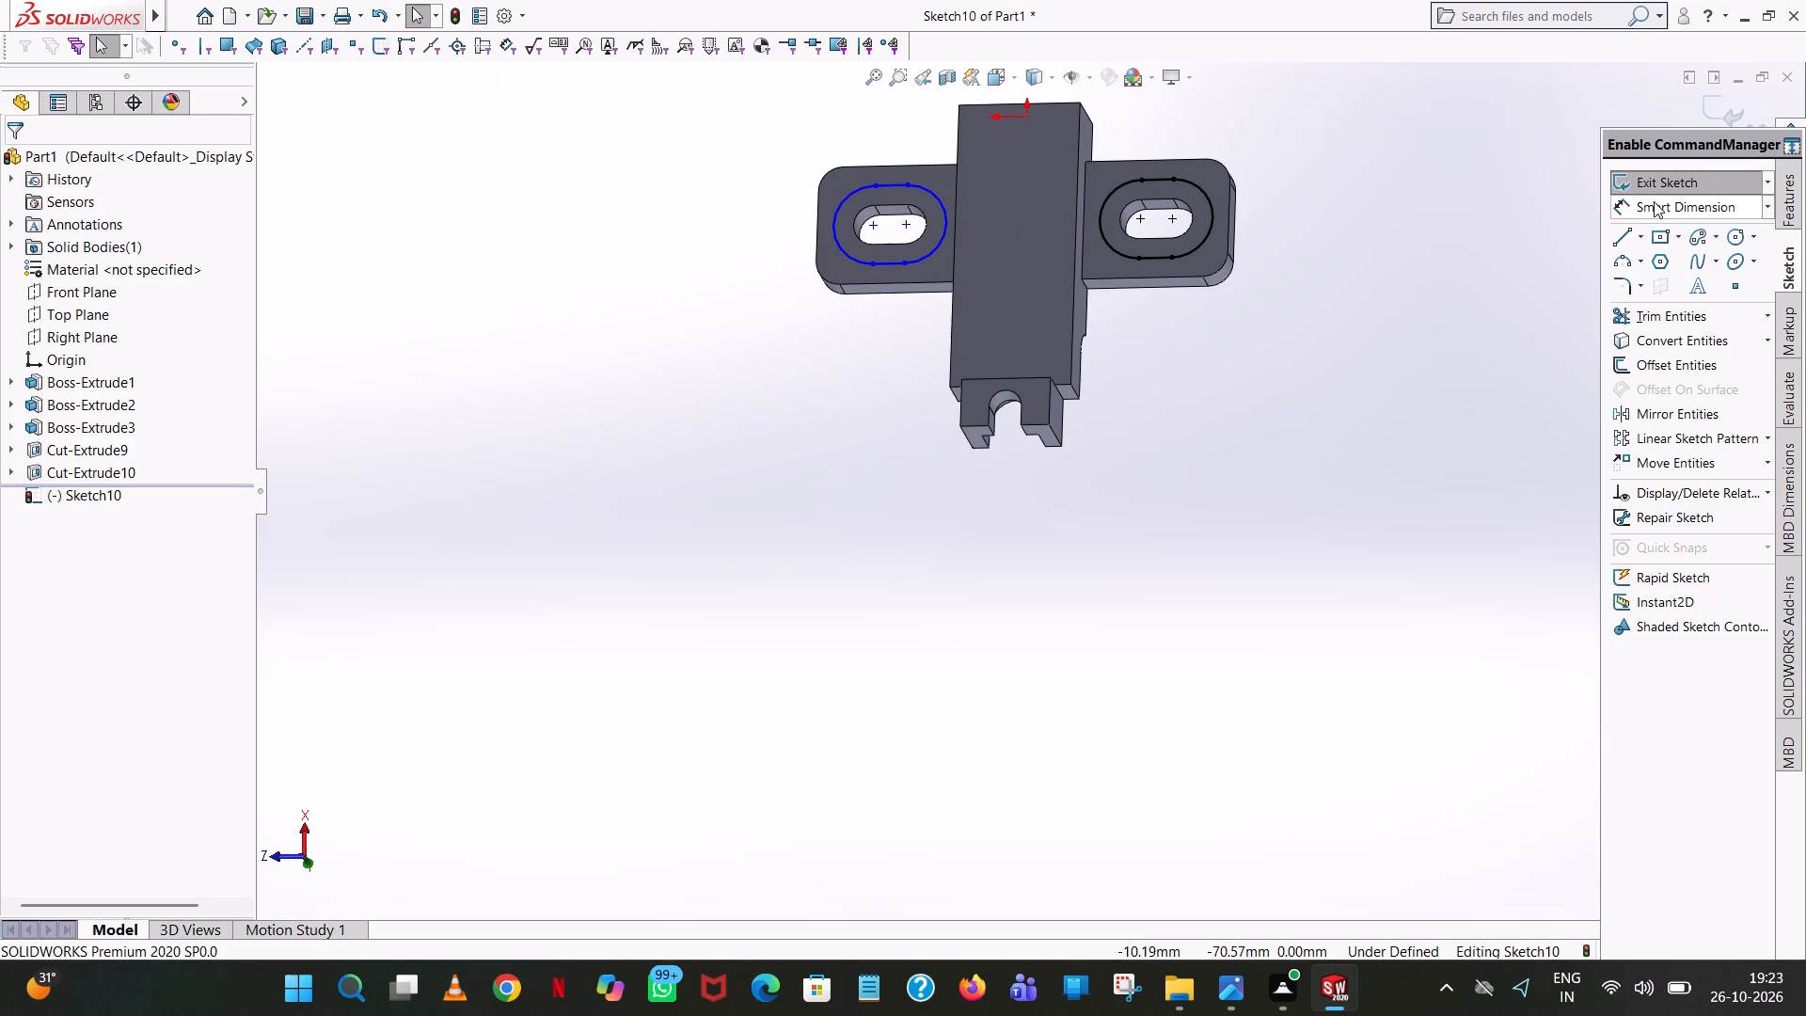
{"action": "left_click", "coordinate": [835, 219]}
{"action": "left_click", "coordinate": [606, 253]}
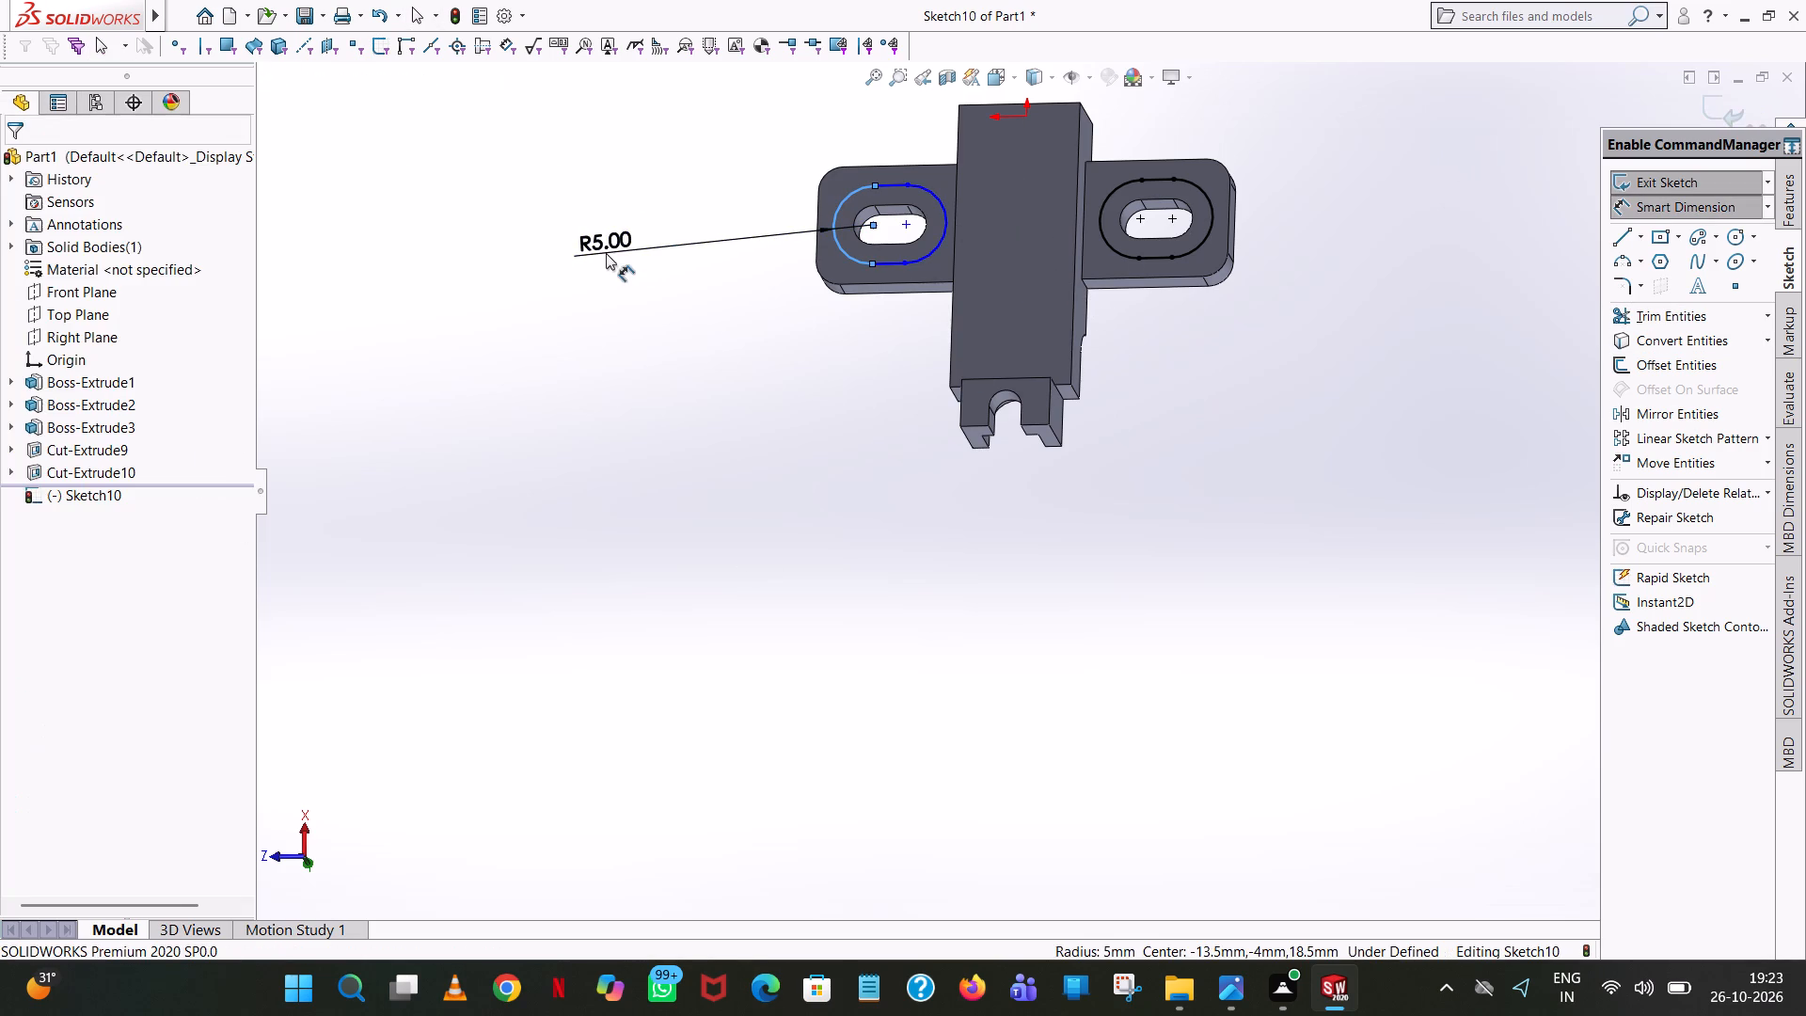
{"action": "left_click", "coordinate": [516, 229]}
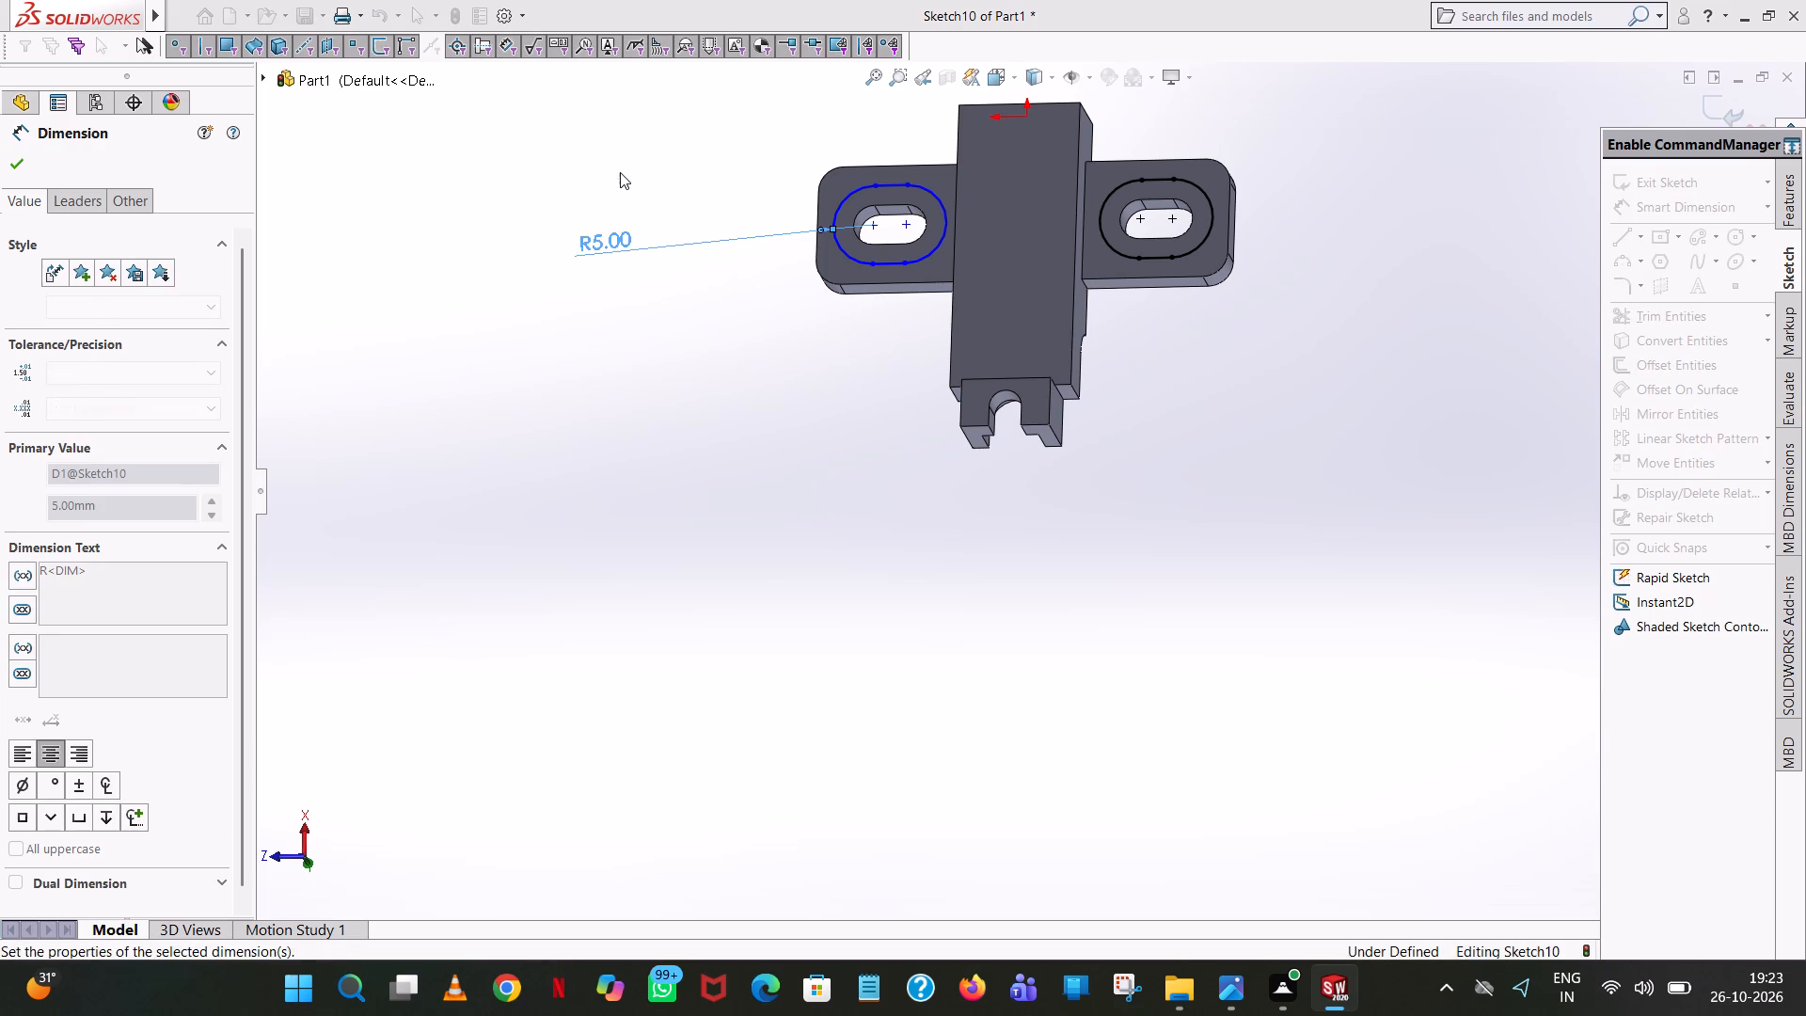
{"action": "left_click", "coordinate": [622, 169]}
Dimension the mirrored slot outline's outer arc centre from the origin, both across and along the main block.
{"action": "left_click", "coordinate": [872, 223]}
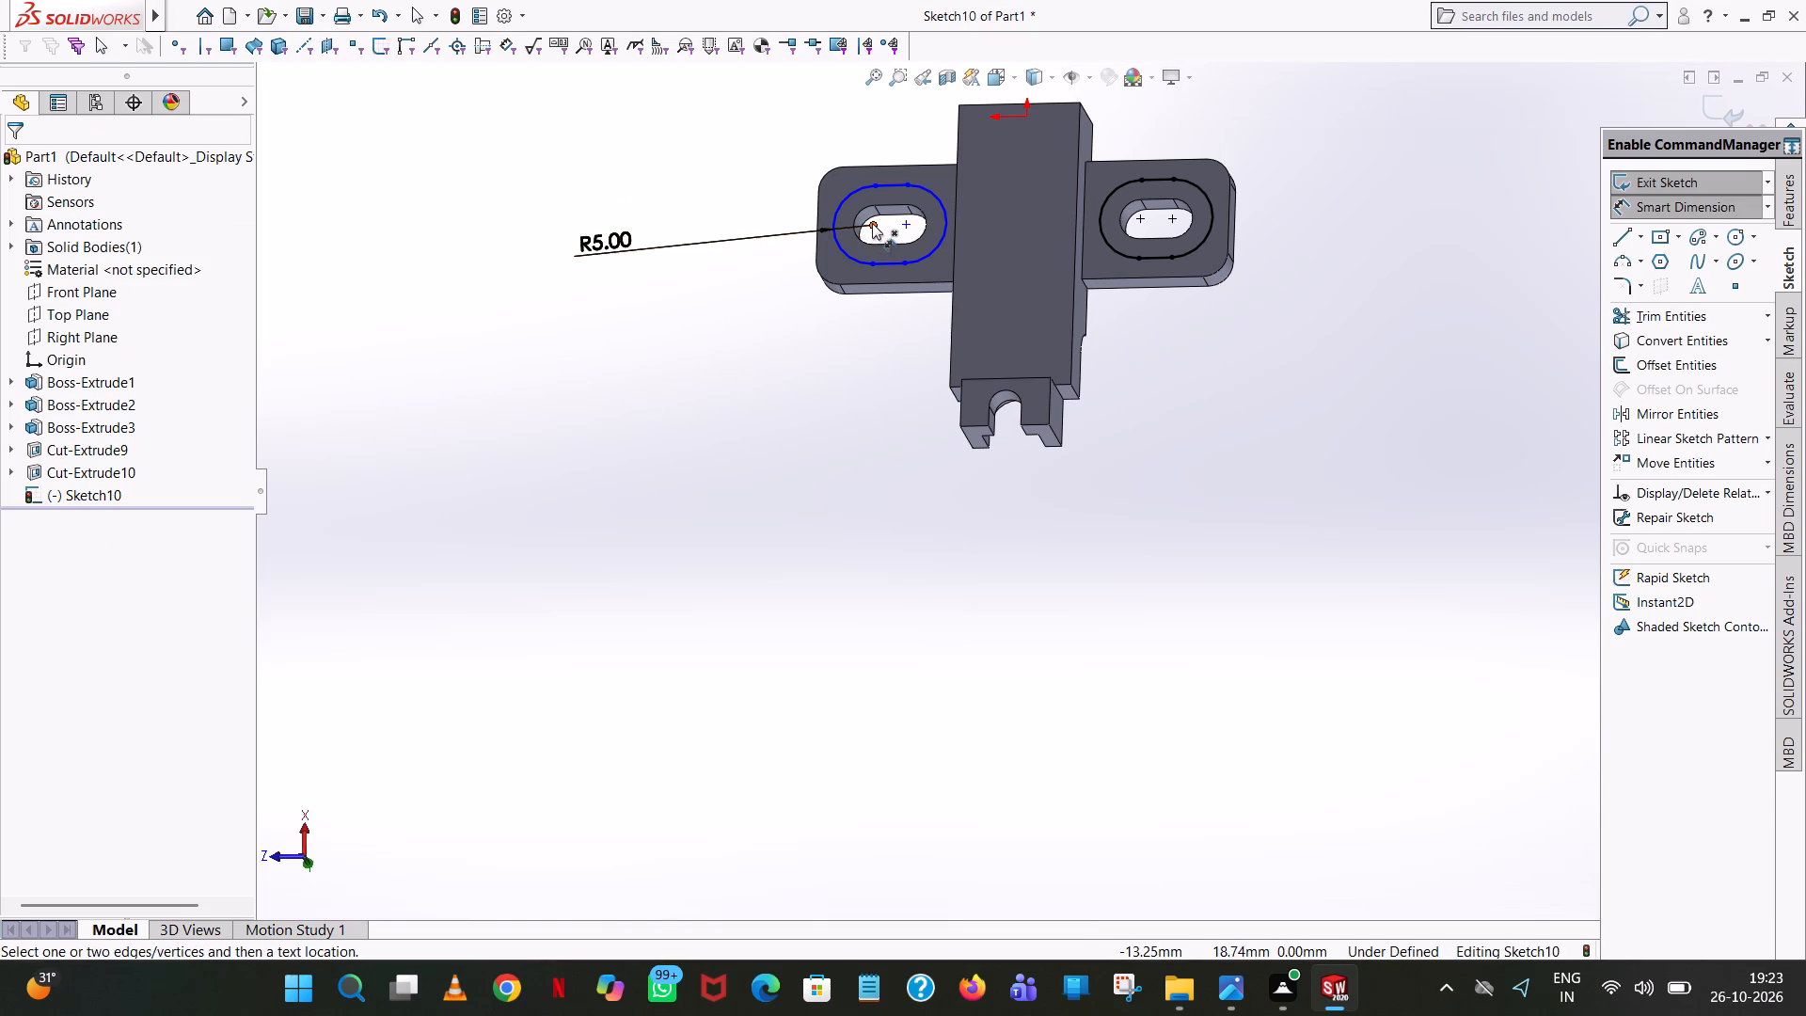
{"action": "left_click", "coordinate": [1013, 71]}
{"action": "left_click", "coordinate": [1095, 192]}
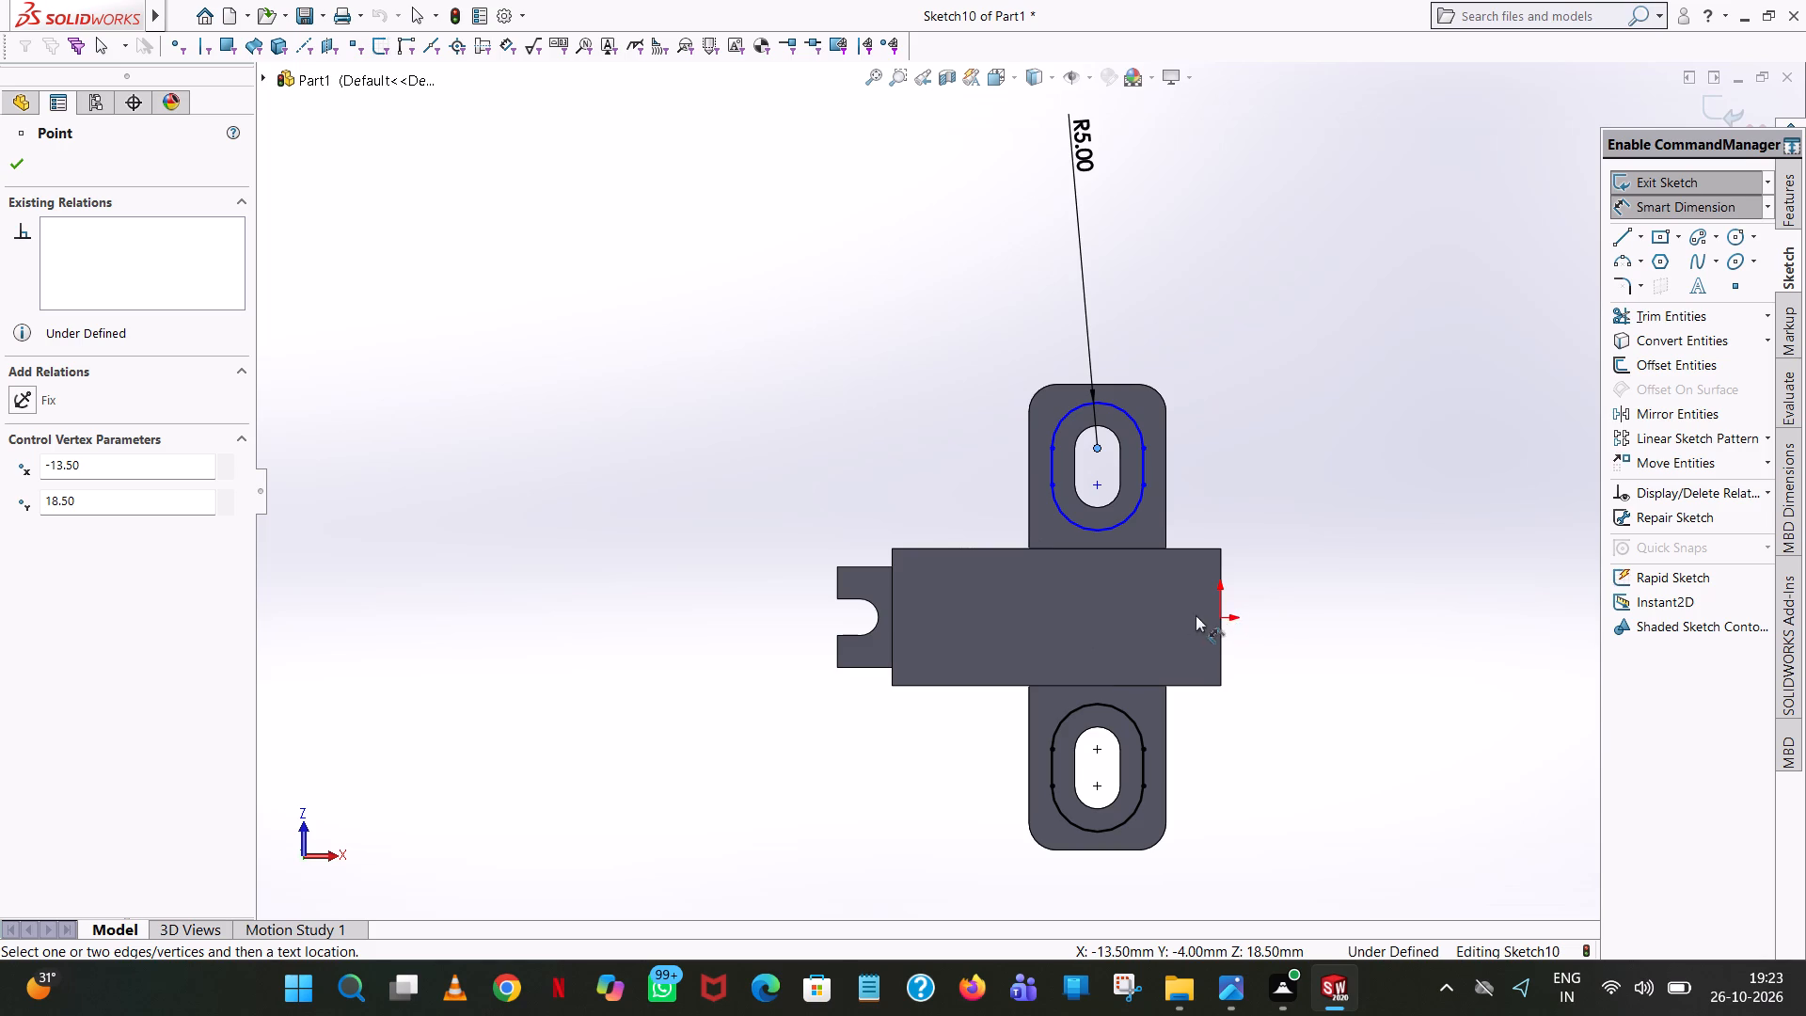
{"action": "left_click", "coordinate": [1219, 614]}
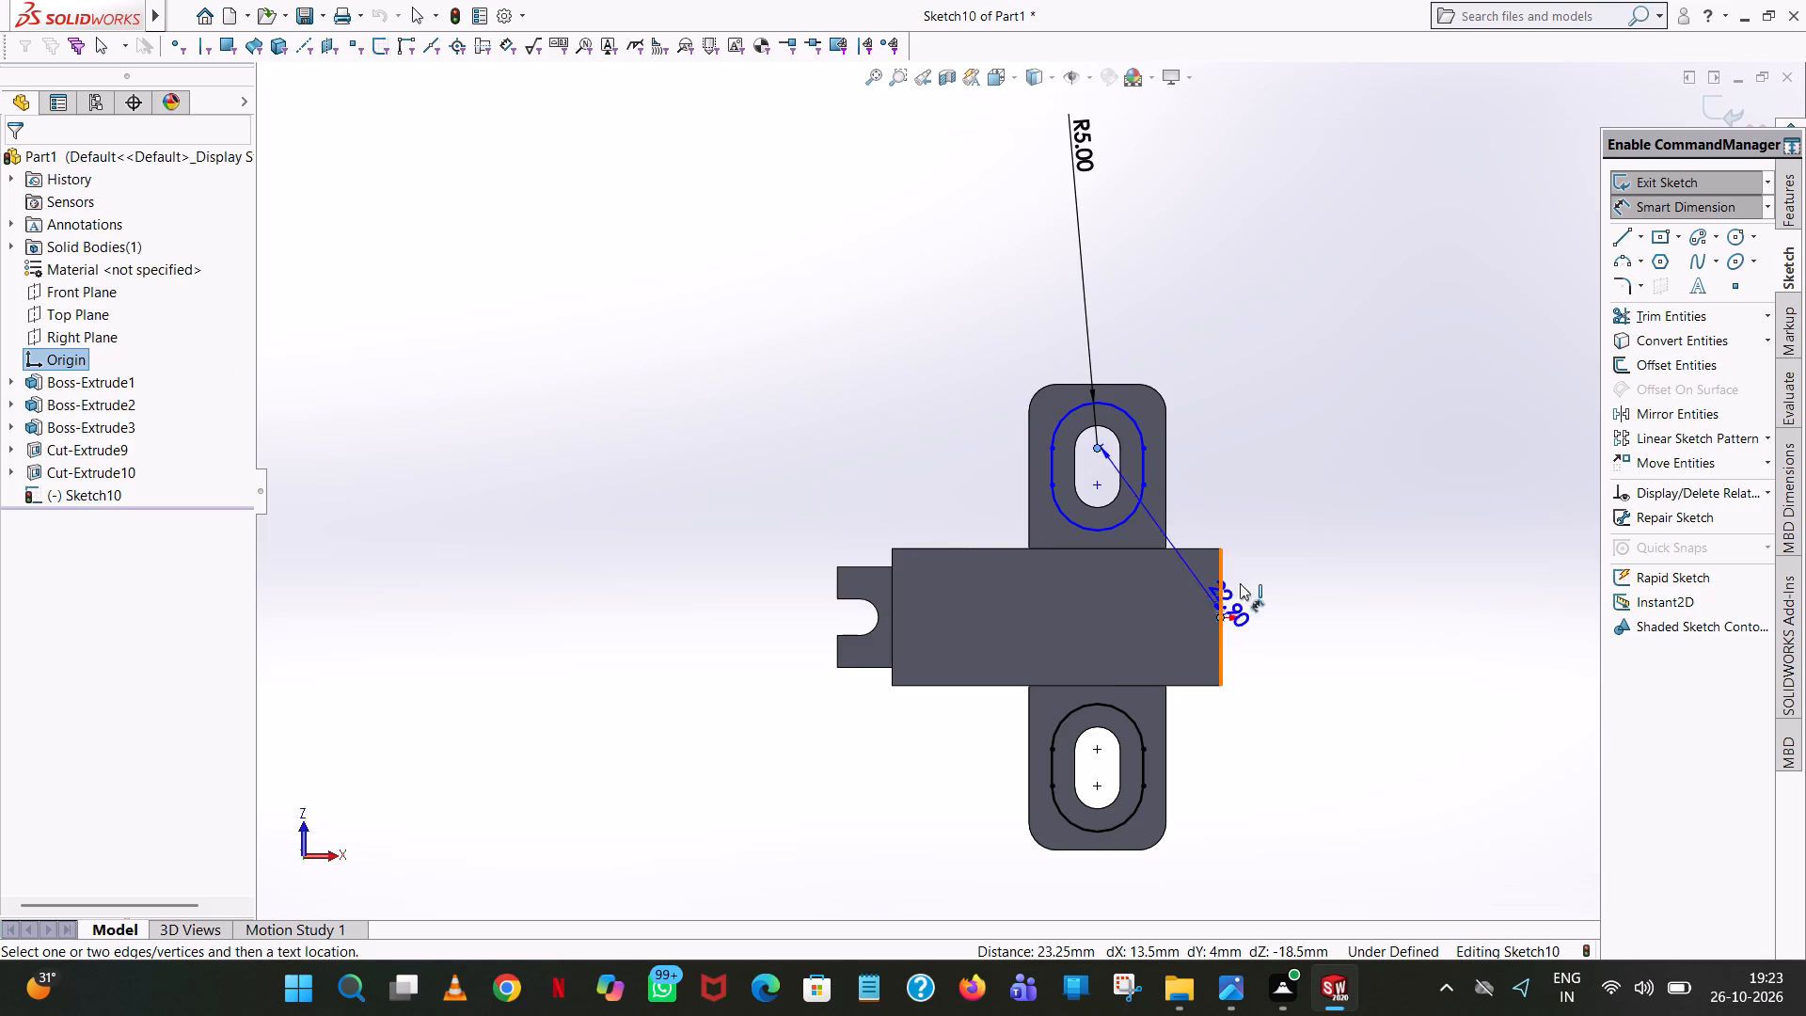
{"action": "left_click", "coordinate": [1411, 495]}
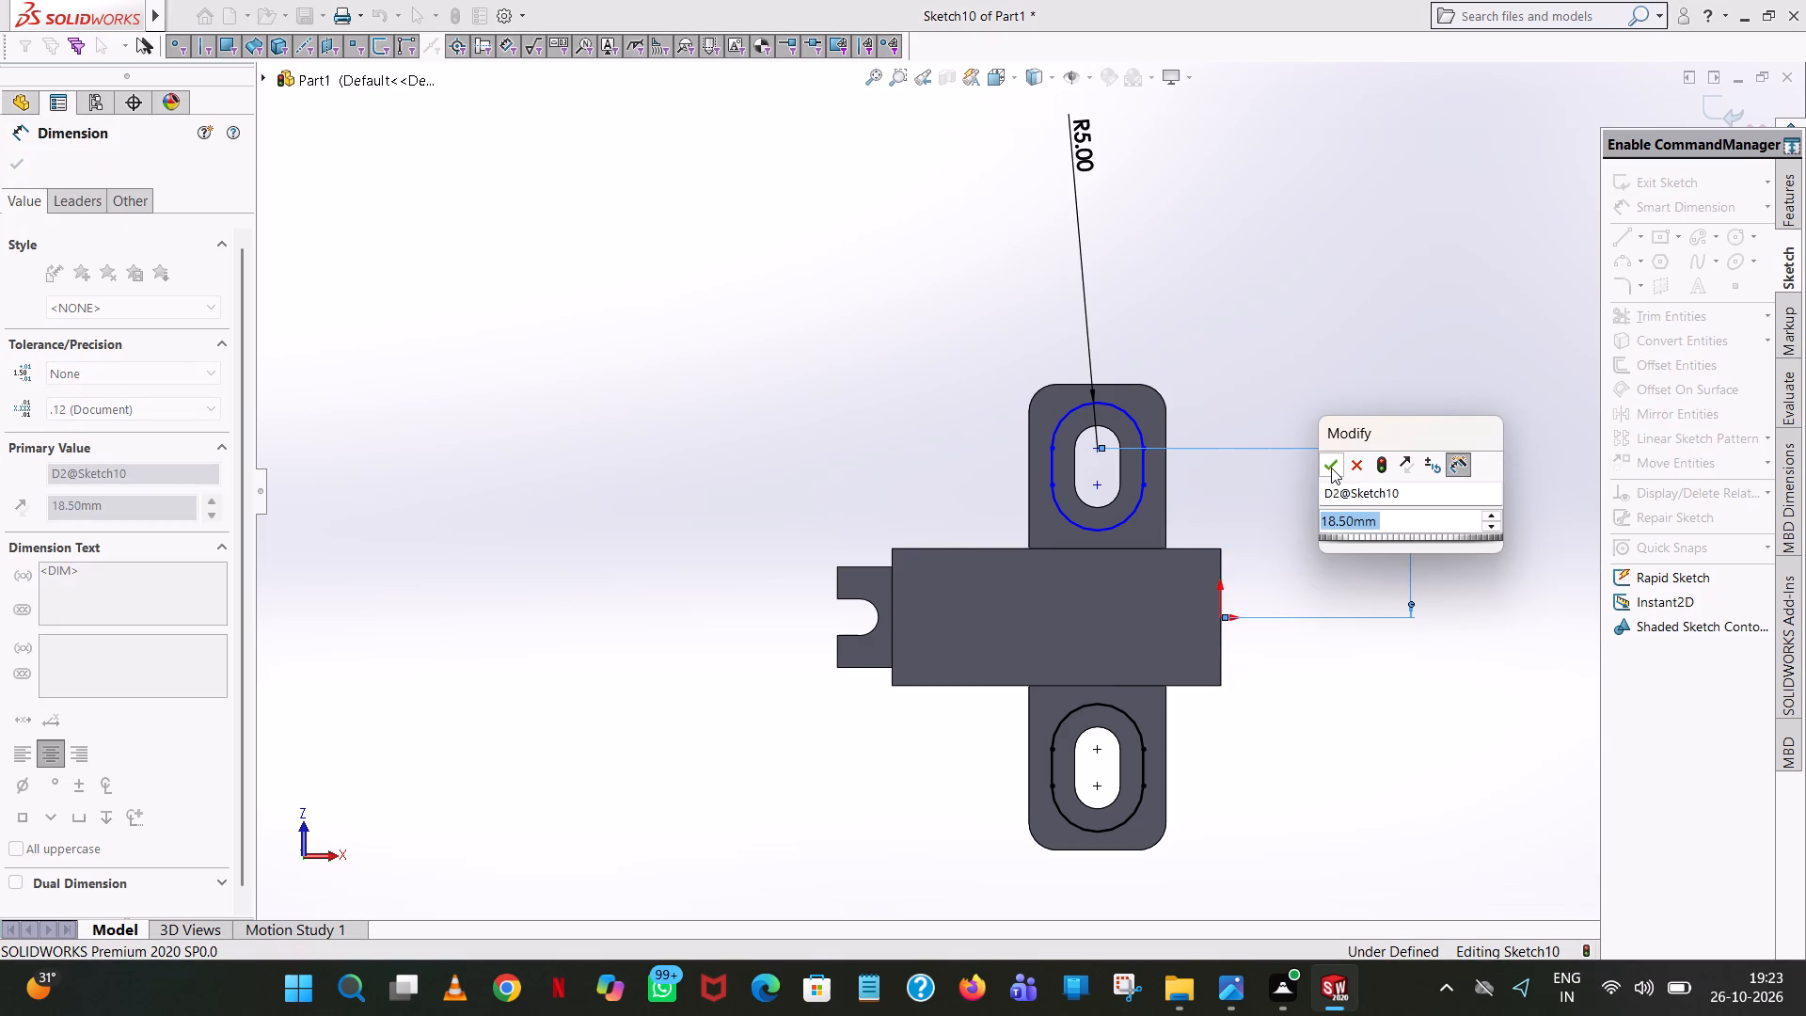
{"action": "left_click", "coordinate": [1328, 467]}
{"action": "left_click", "coordinate": [1307, 359]}
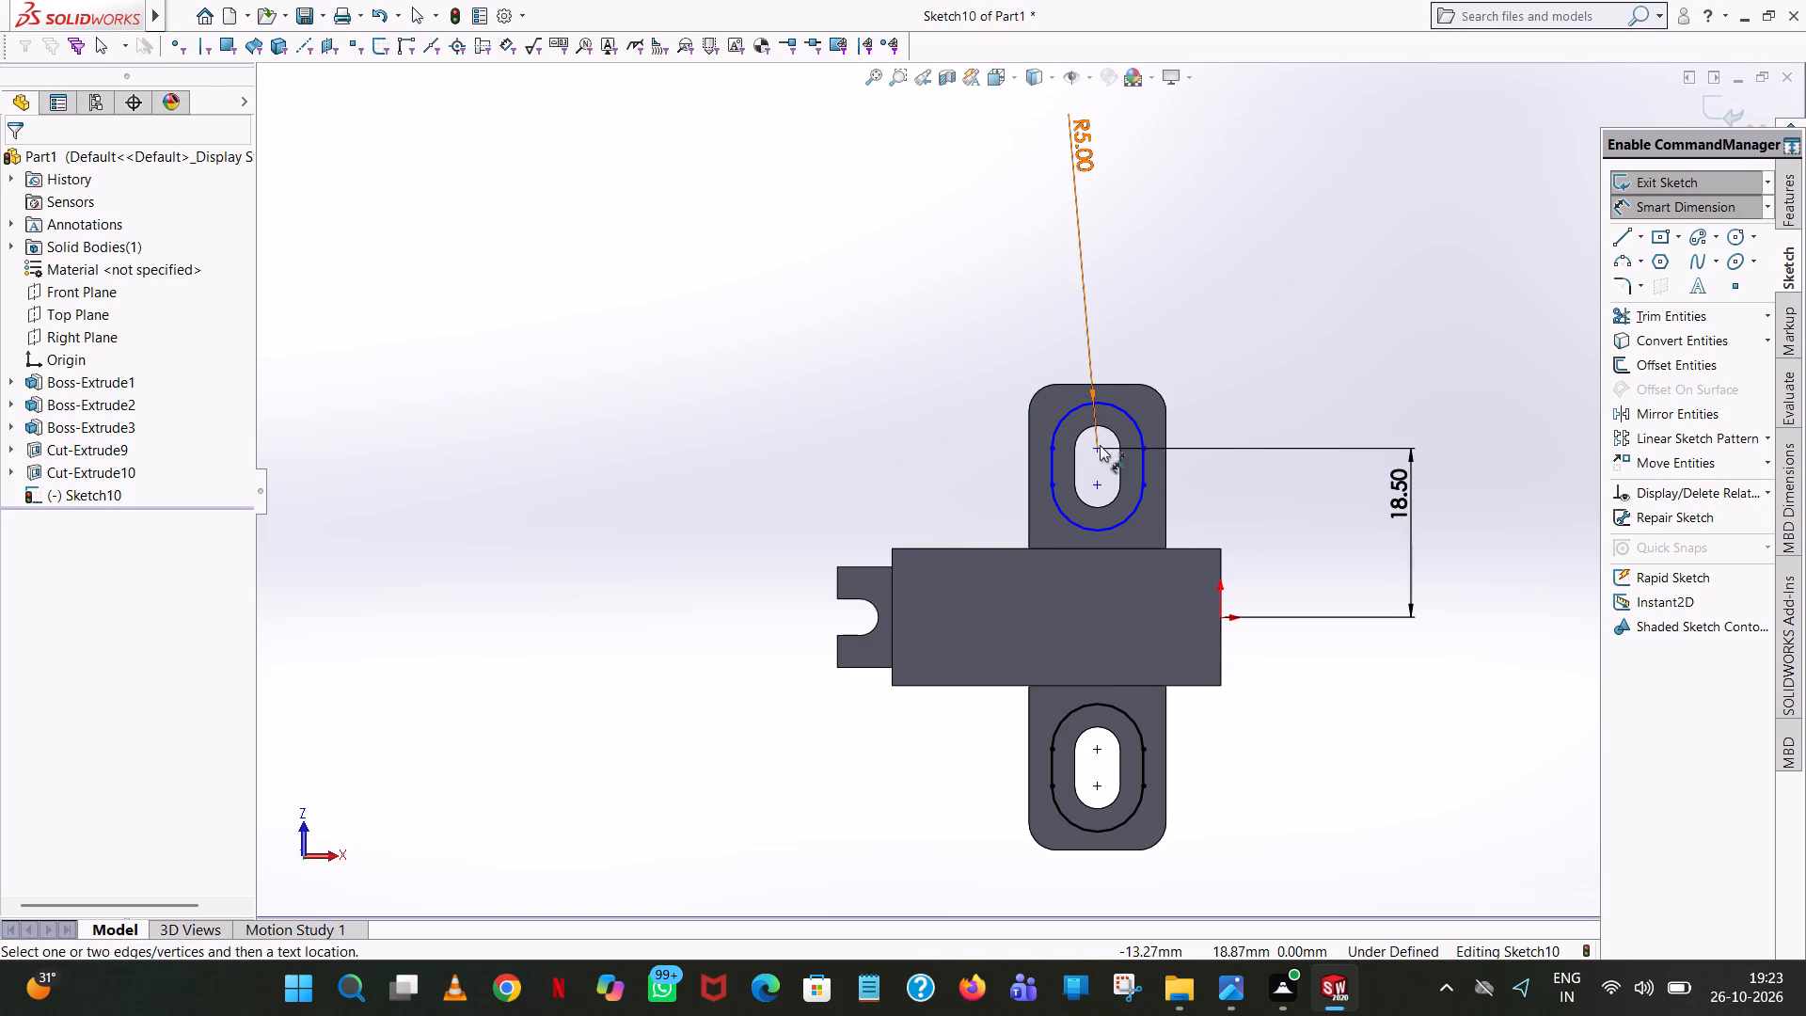
{"action": "left_click", "coordinate": [1100, 445]}
{"action": "left_click", "coordinate": [1221, 616]}
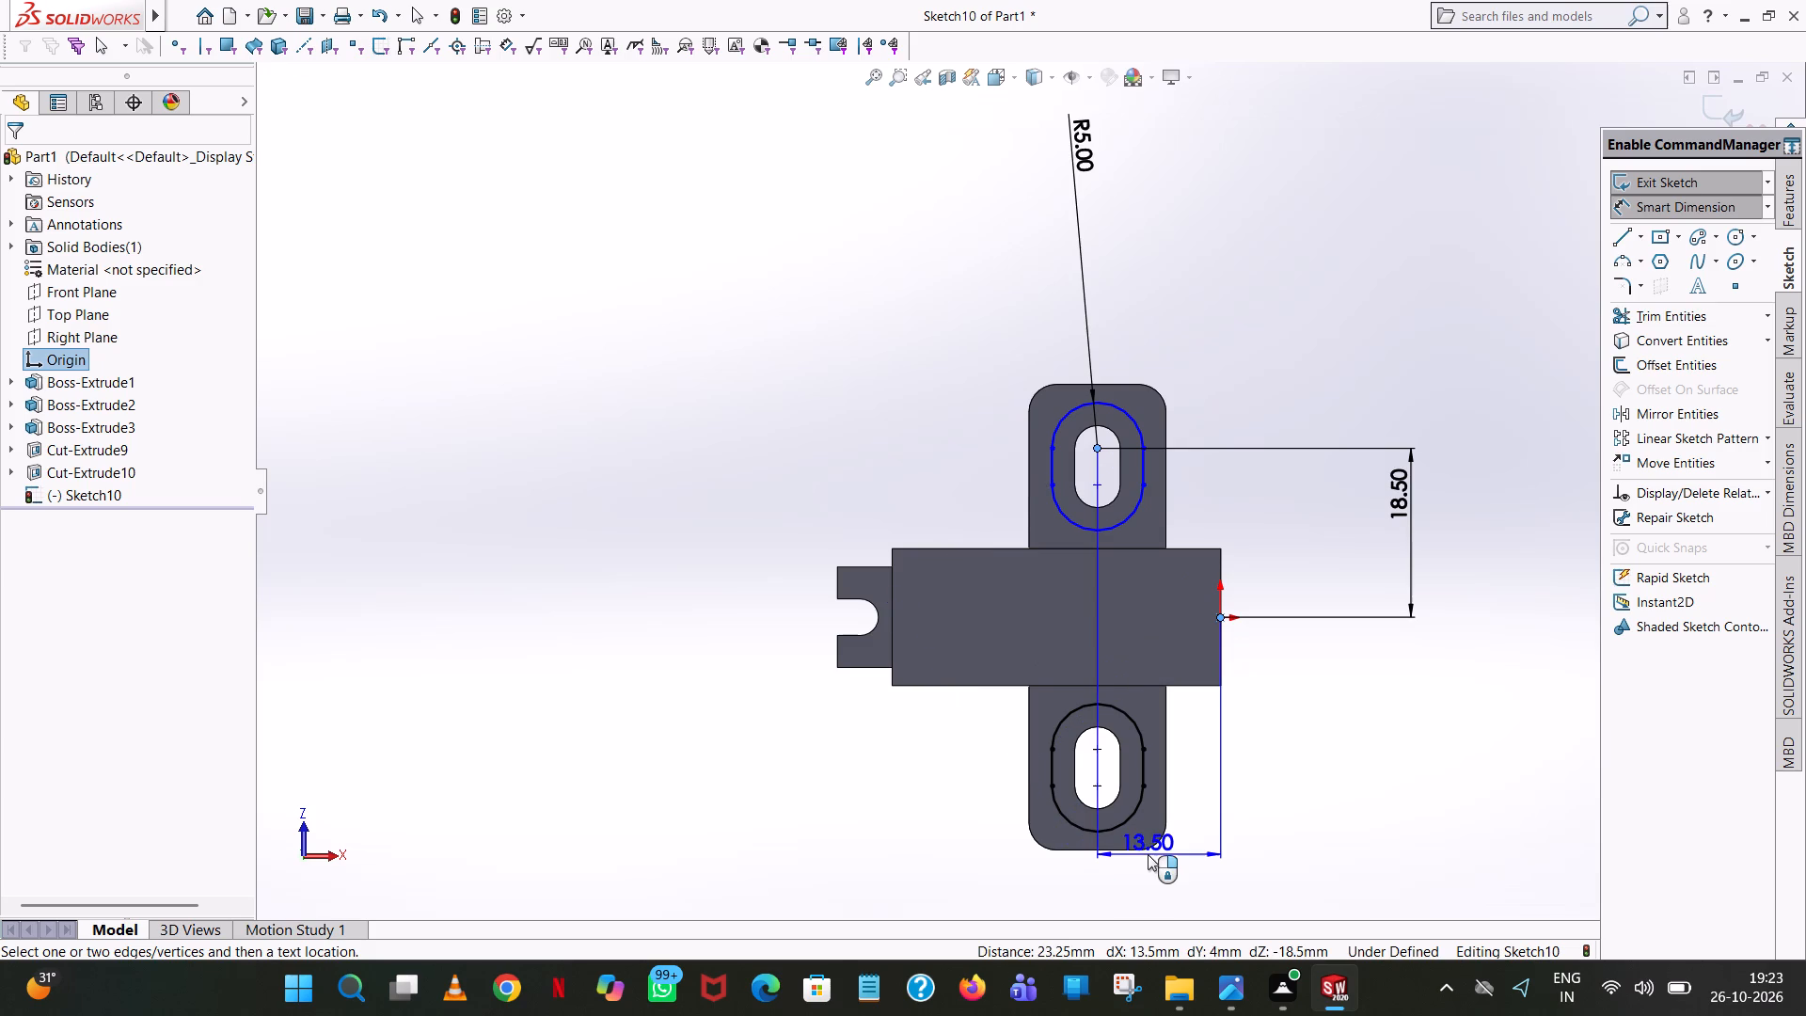
{"action": "left_click", "coordinate": [1148, 854]}
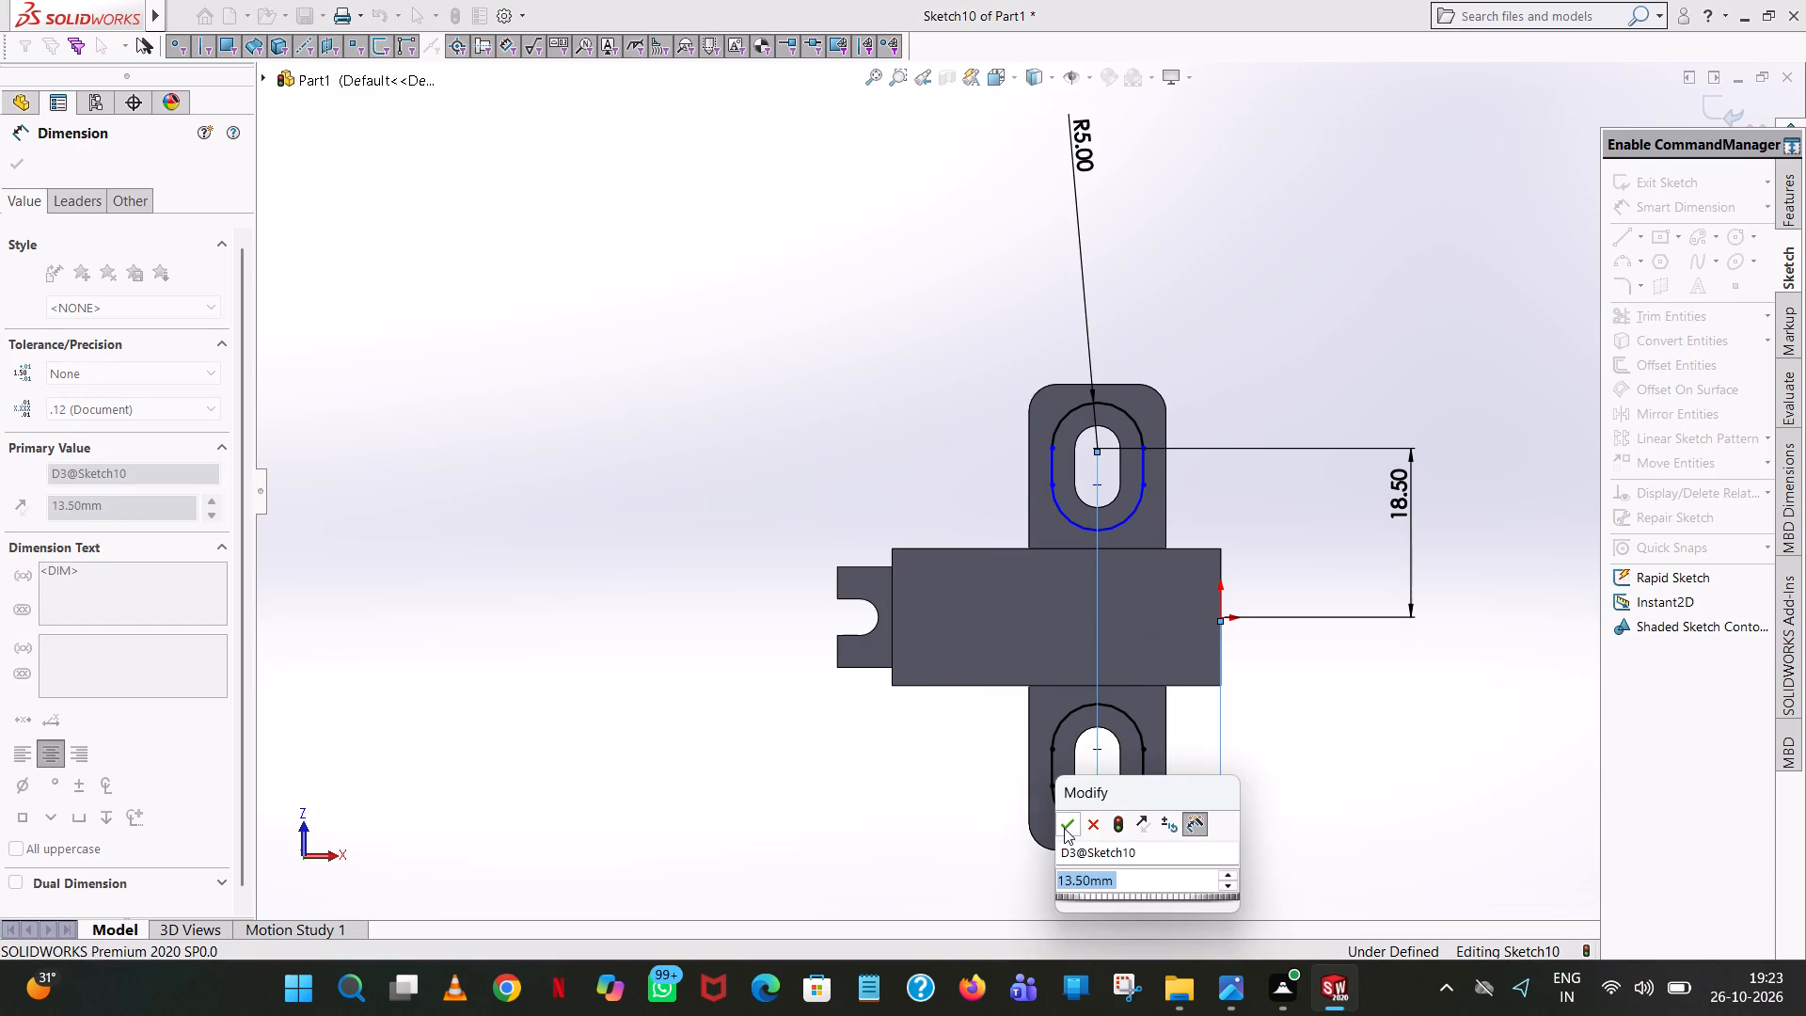
{"action": "left_click", "coordinate": [1064, 828]}
{"action": "left_click", "coordinate": [754, 290]}
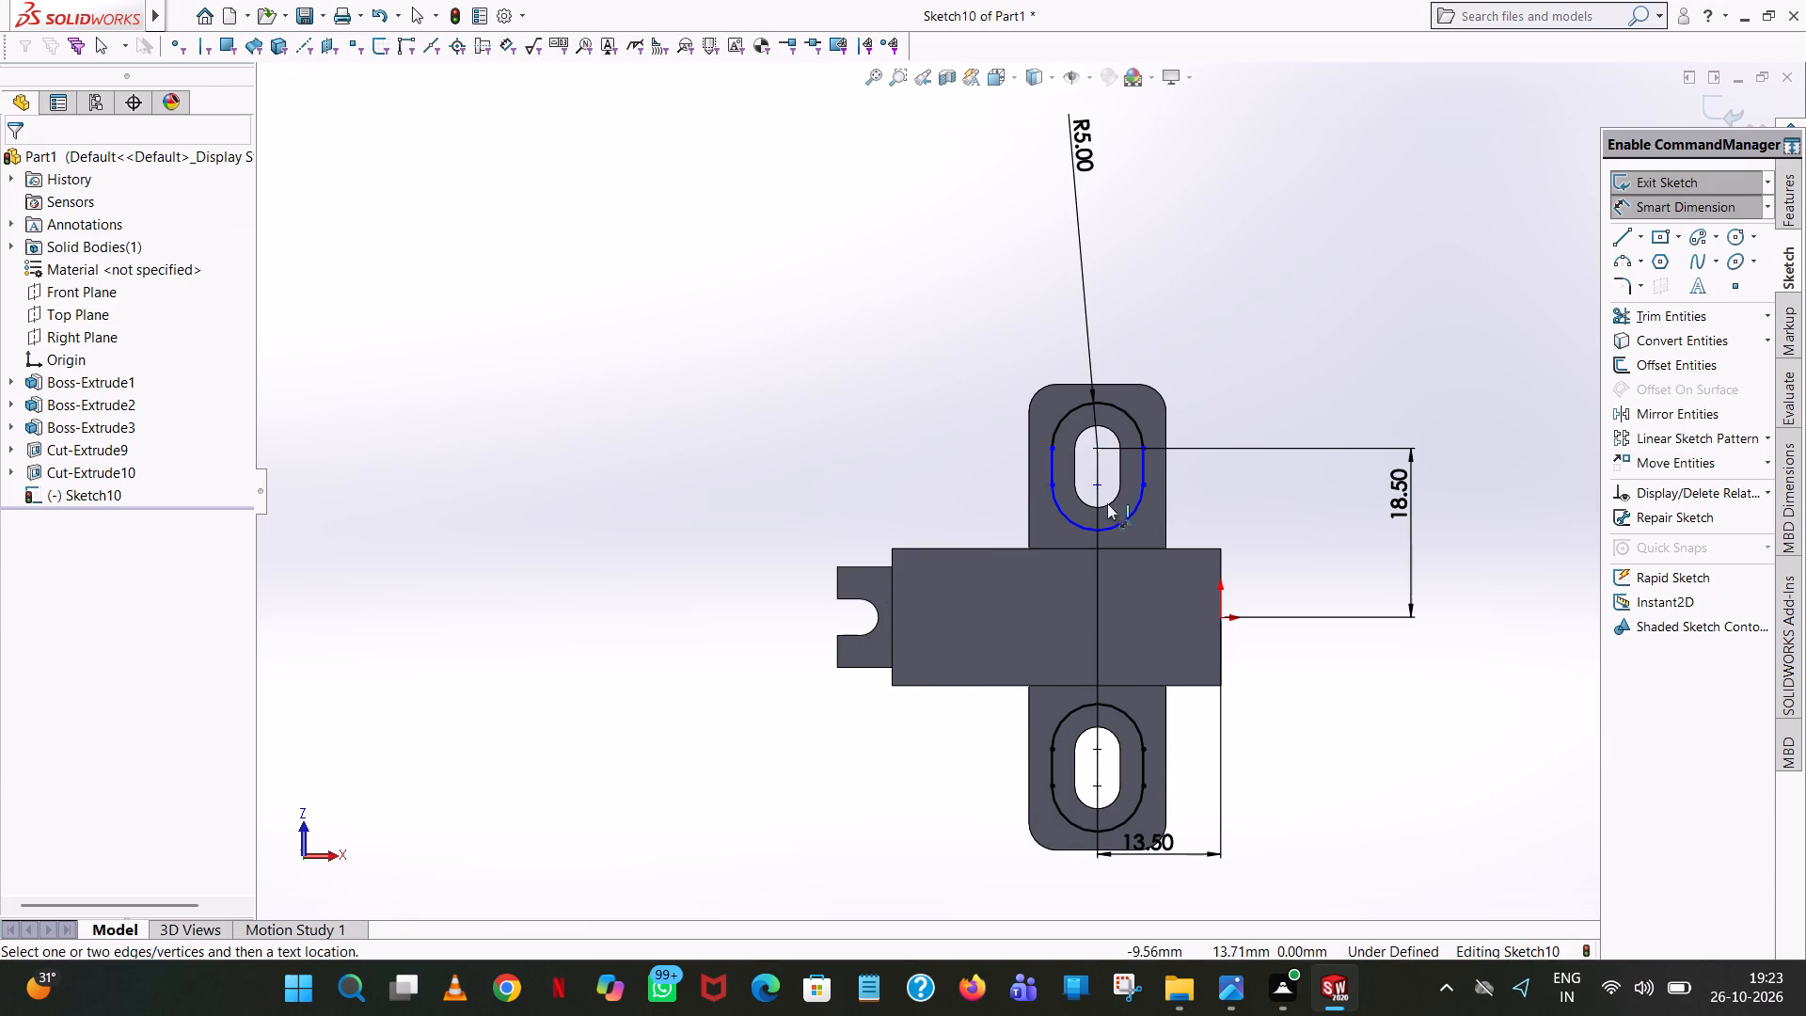
Dimension the radius of the mirrored slot outline's inner arc, the one nearest the main block.
{"action": "left_click", "coordinate": [1115, 528]}
{"action": "left_click", "coordinate": [1320, 522]}
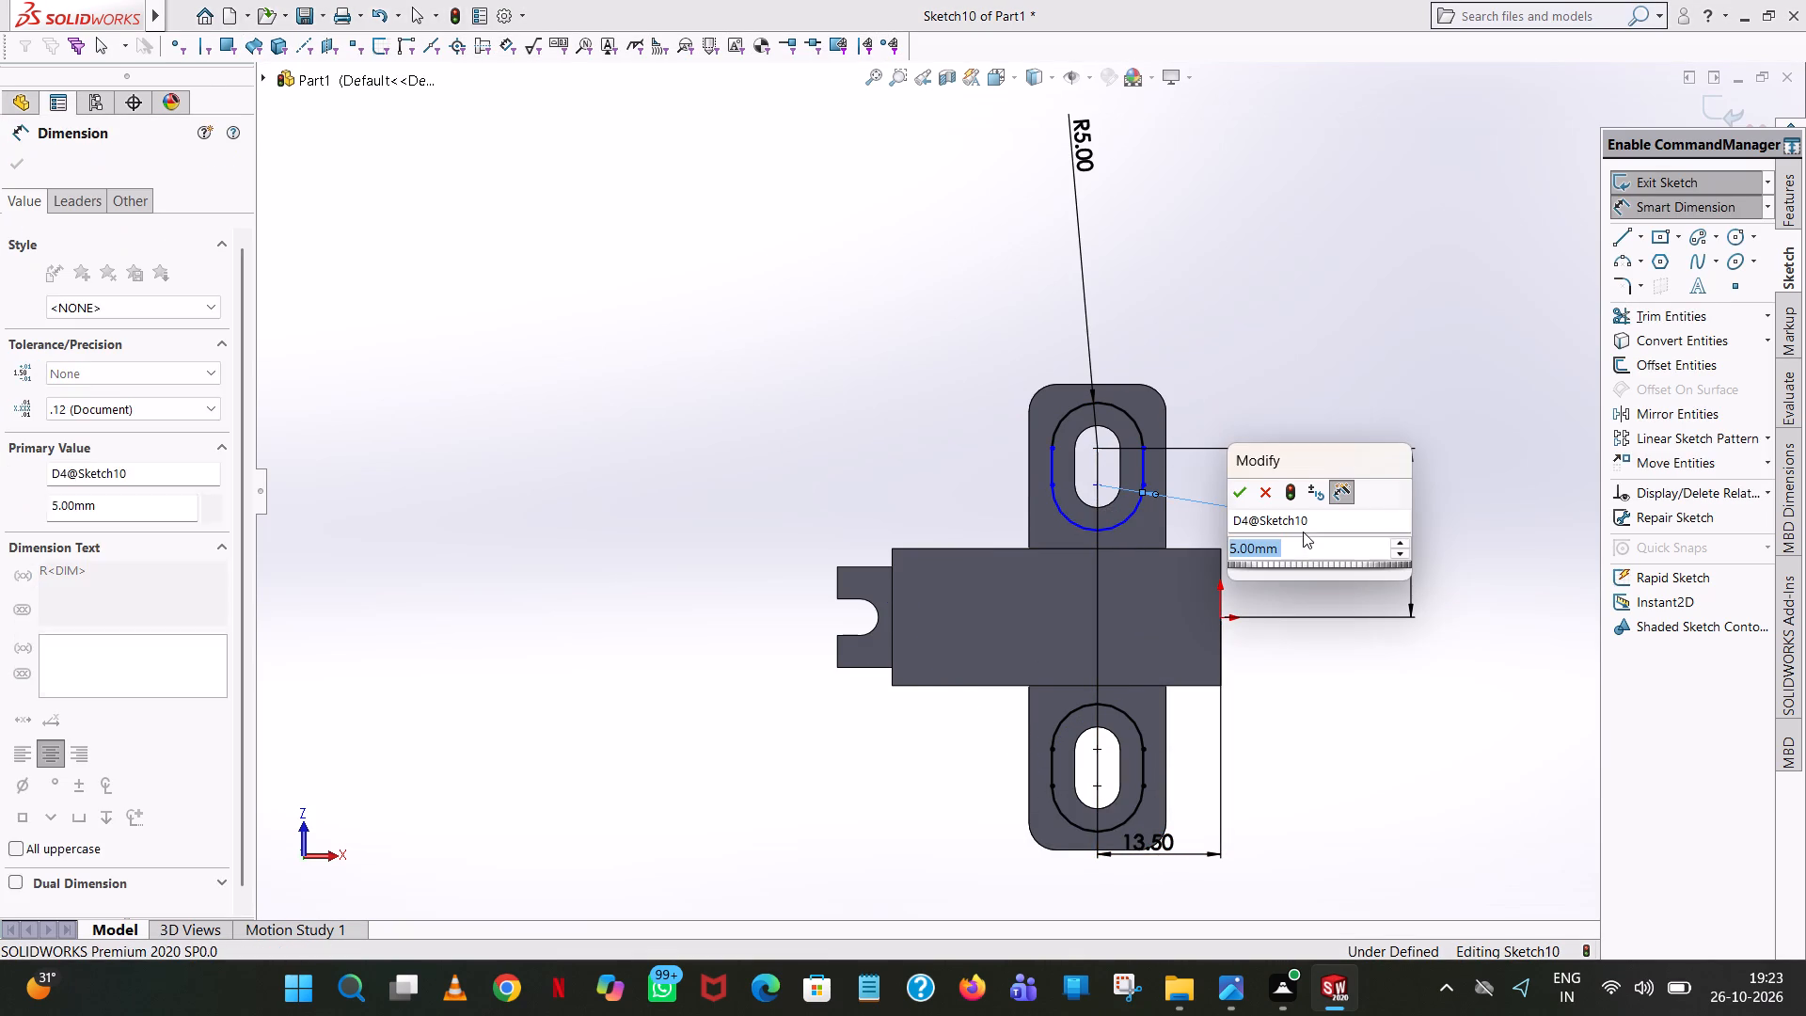
{"action": "left_click", "coordinate": [1244, 496]}
{"action": "left_click", "coordinate": [1241, 331]}
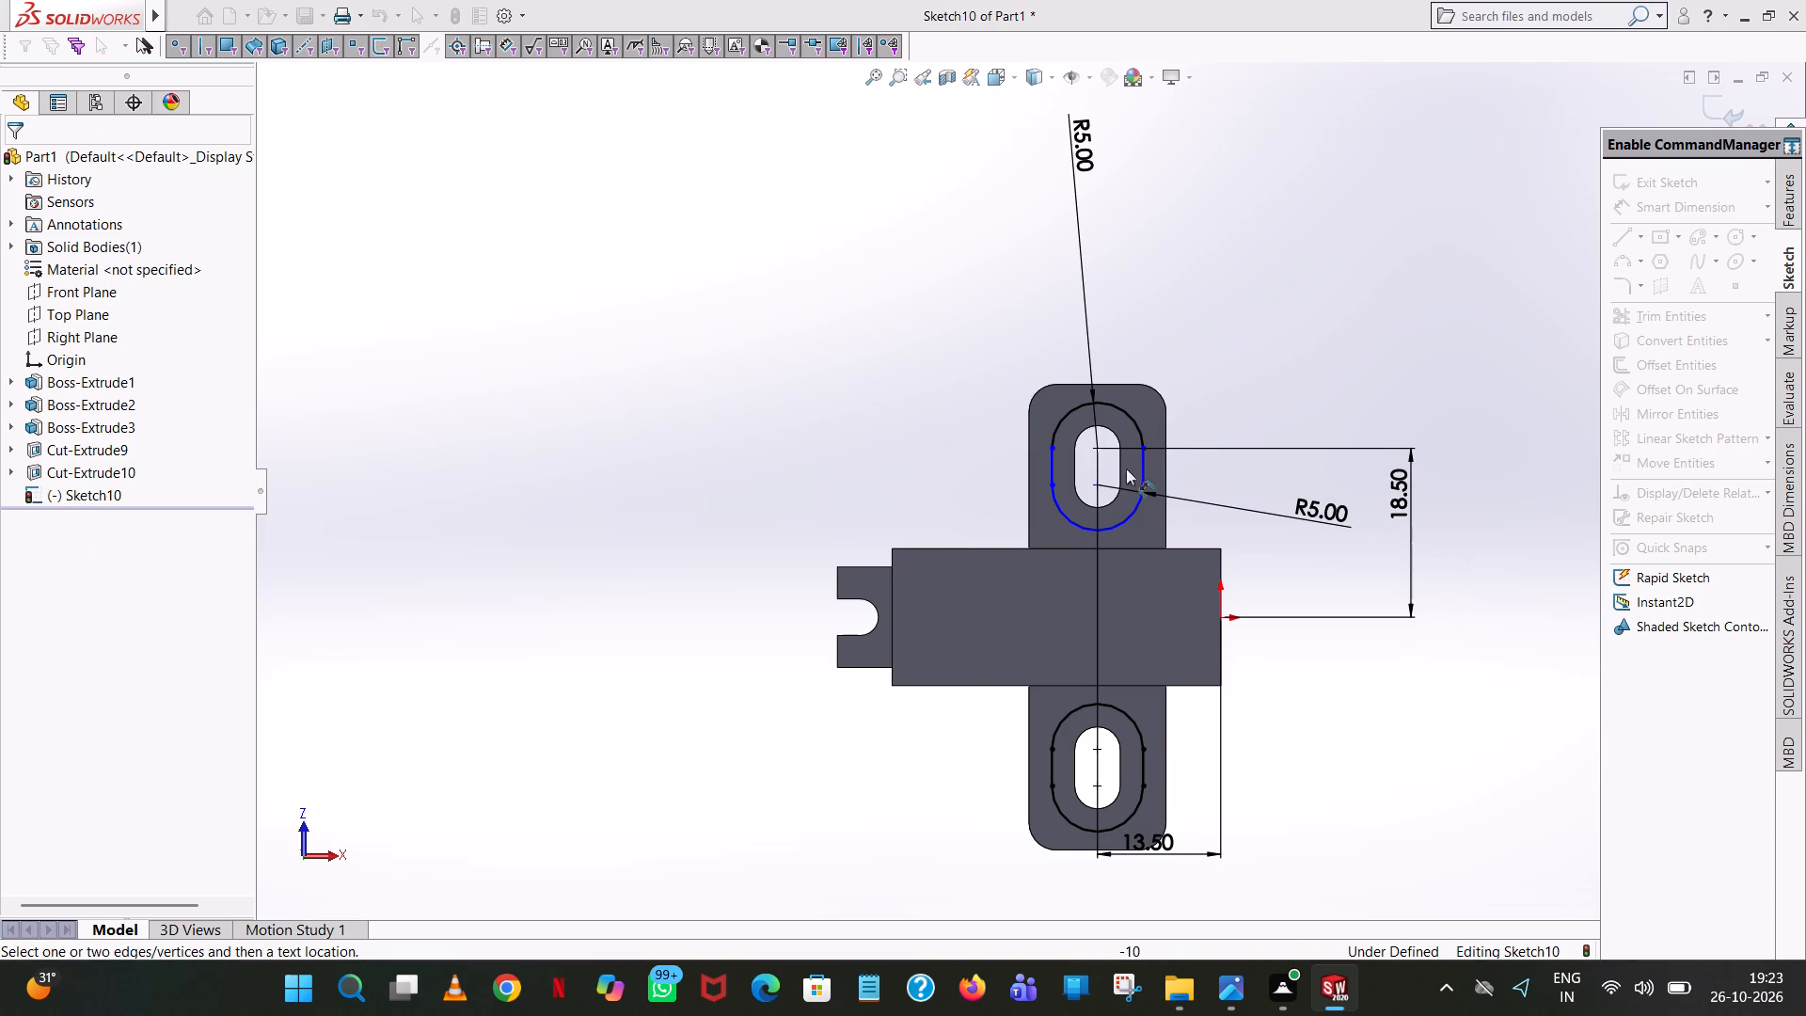
Dimension the inner arc's centre from the origin, both across and along the main block.
{"action": "left_click", "coordinate": [1095, 484]}
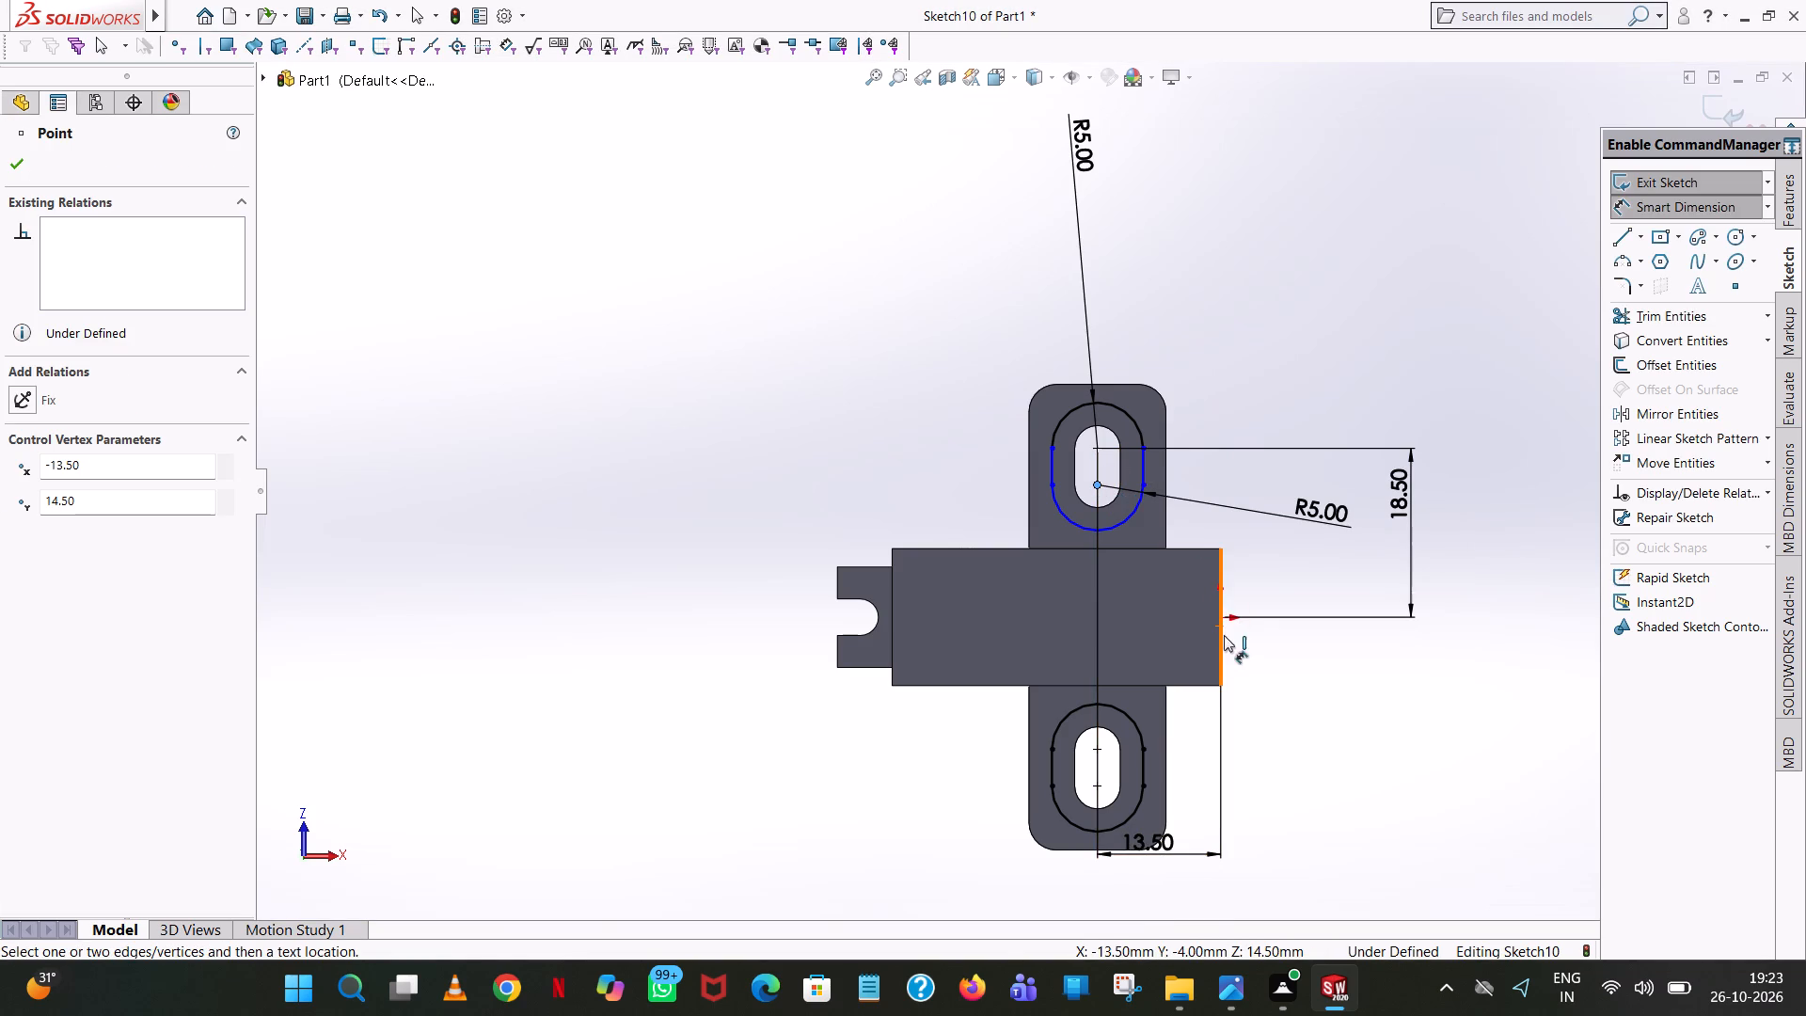
{"action": "left_click", "coordinate": [1223, 622]}
{"action": "left_click", "coordinate": [706, 563]}
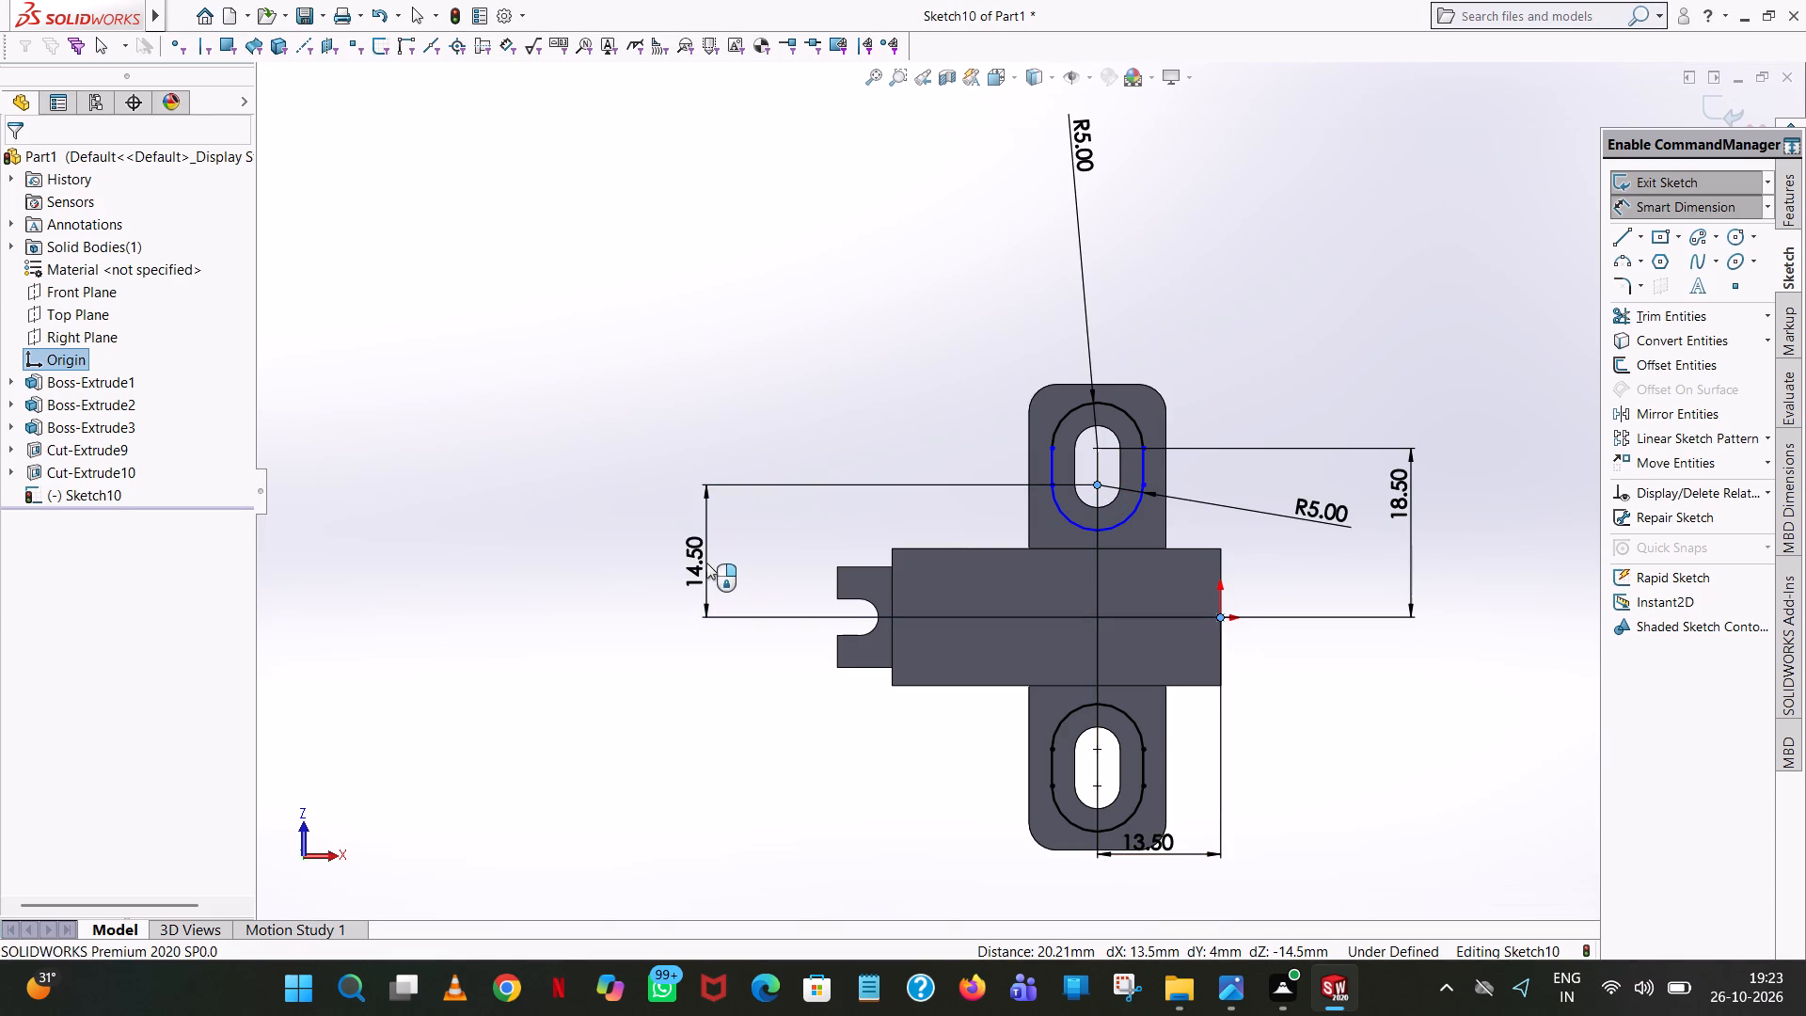
{"action": "left_click", "coordinate": [626, 525]}
{"action": "left_click", "coordinate": [910, 284]}
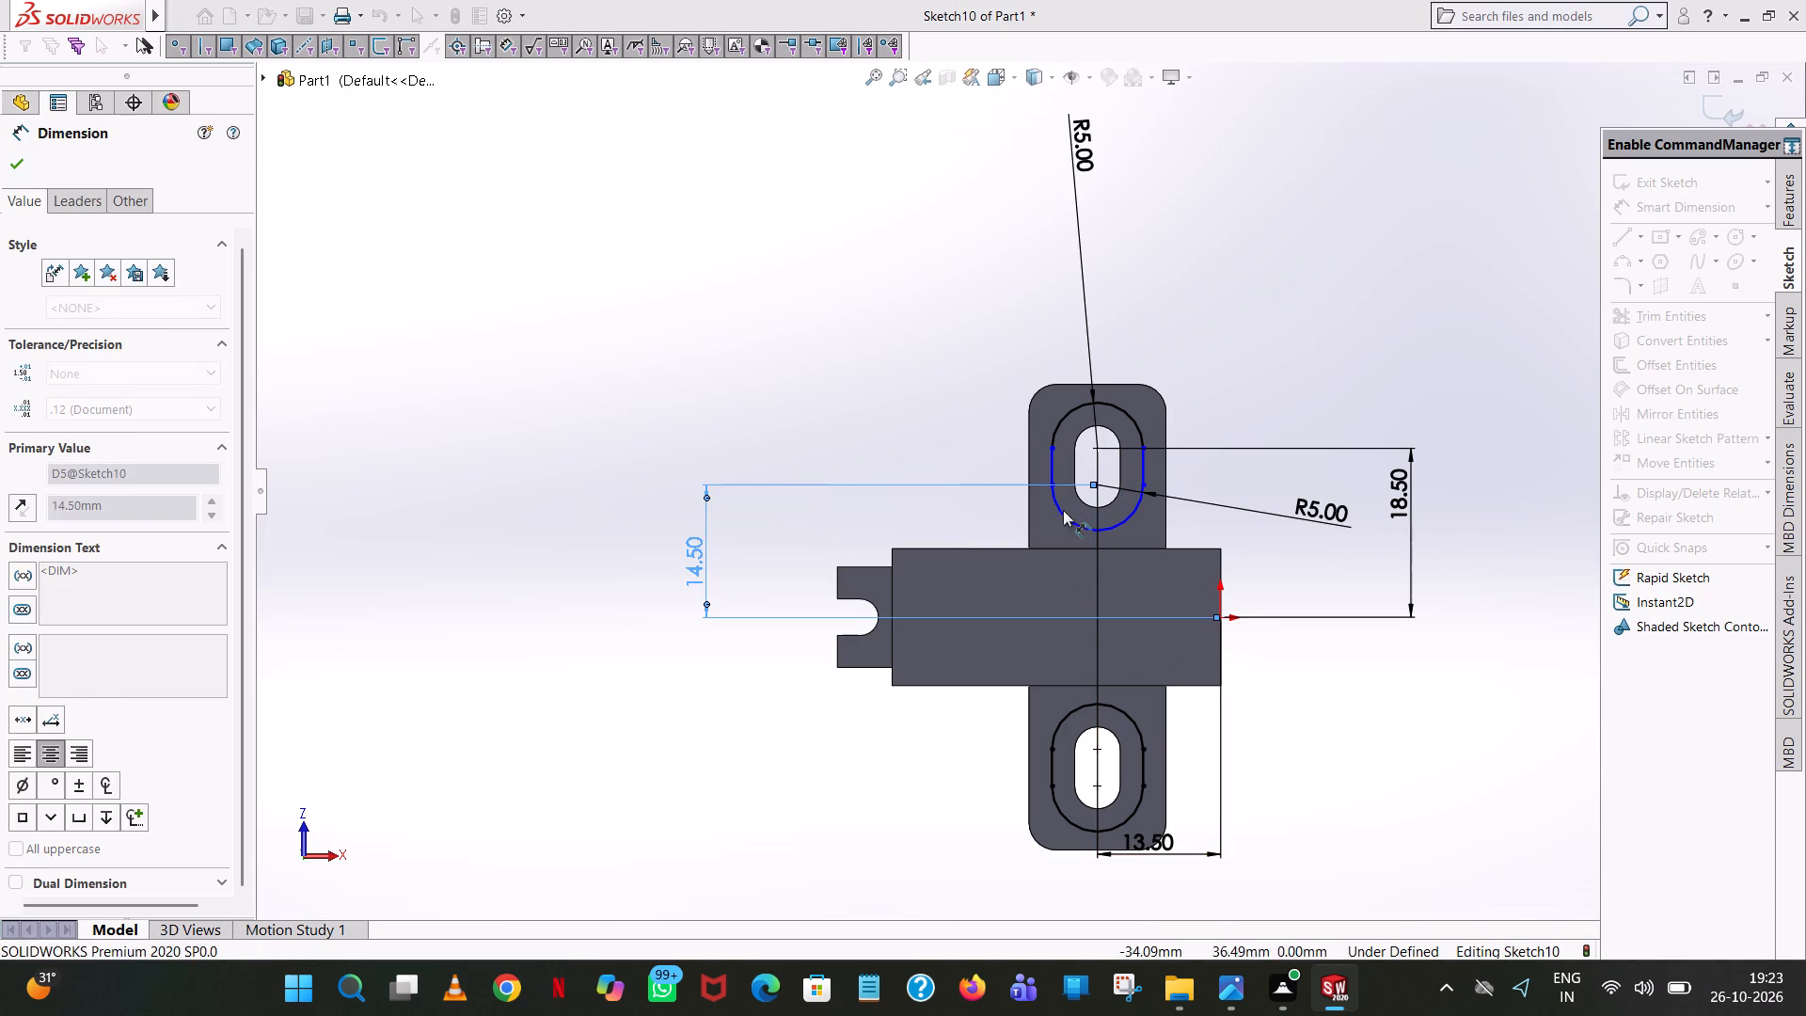
{"action": "left_click", "coordinate": [1218, 619]}
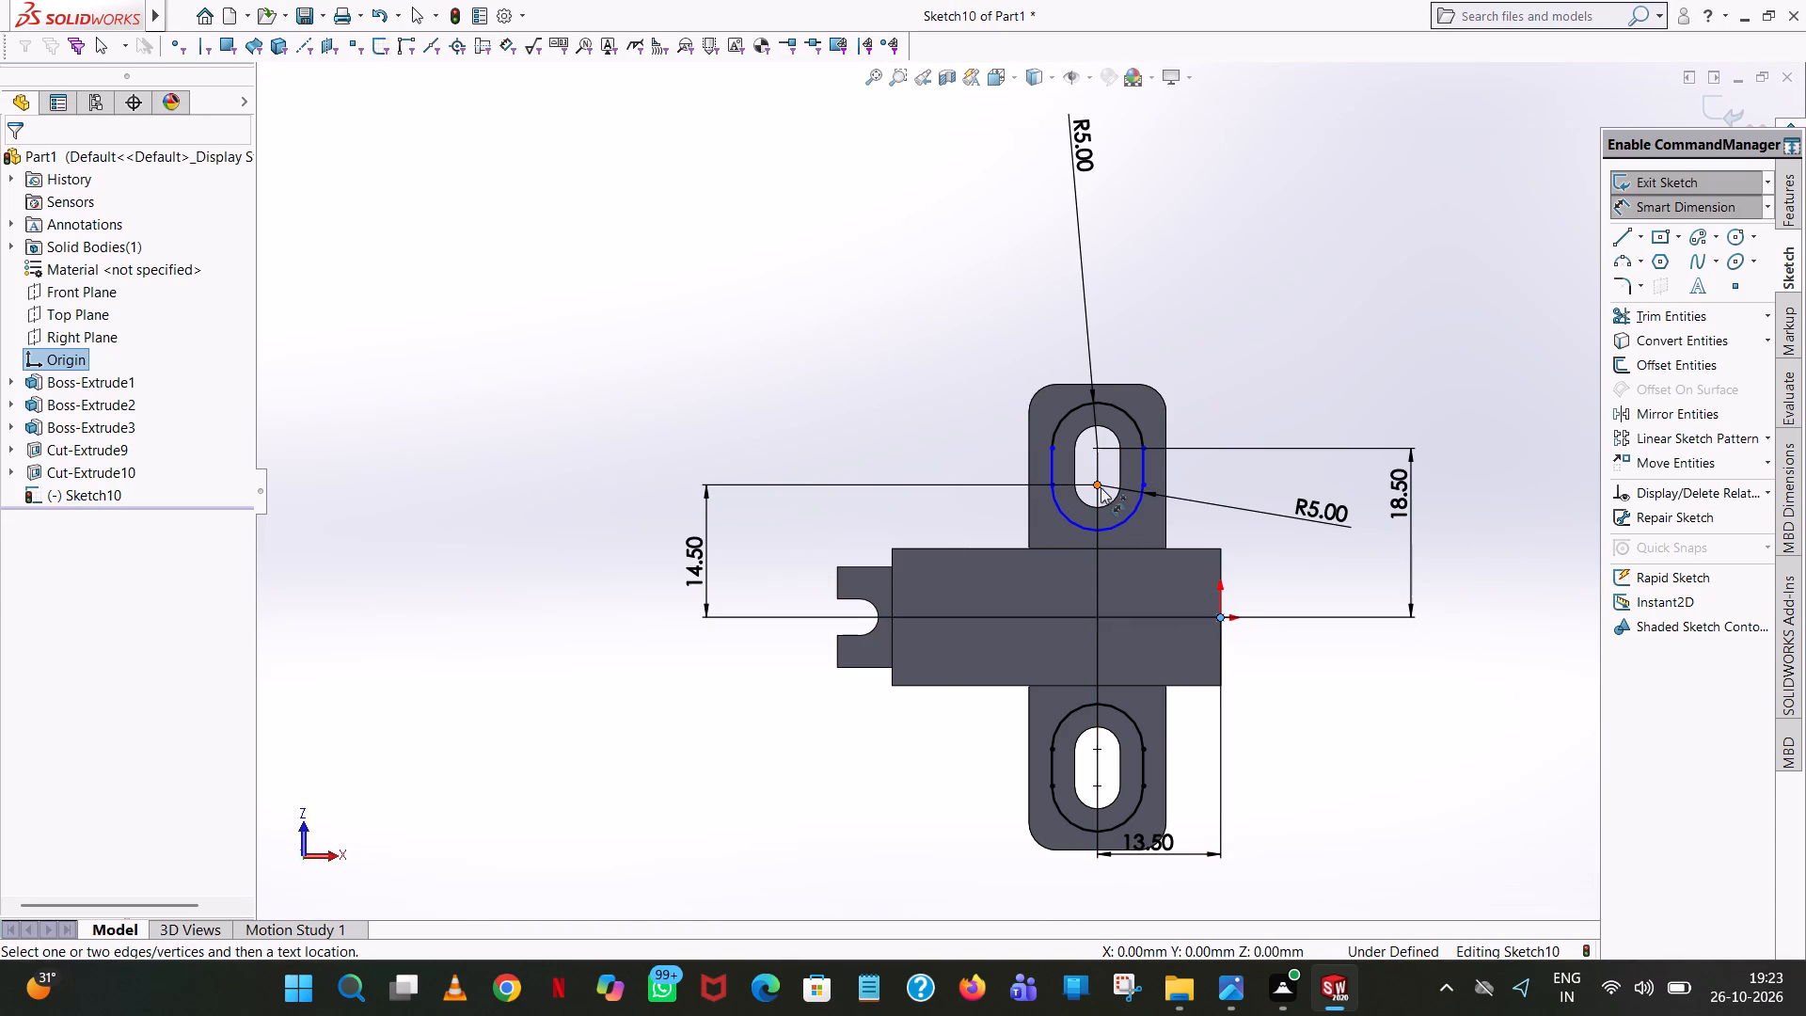
{"action": "left_click", "coordinate": [1101, 486]}
{"action": "left_click", "coordinate": [1135, 892]}
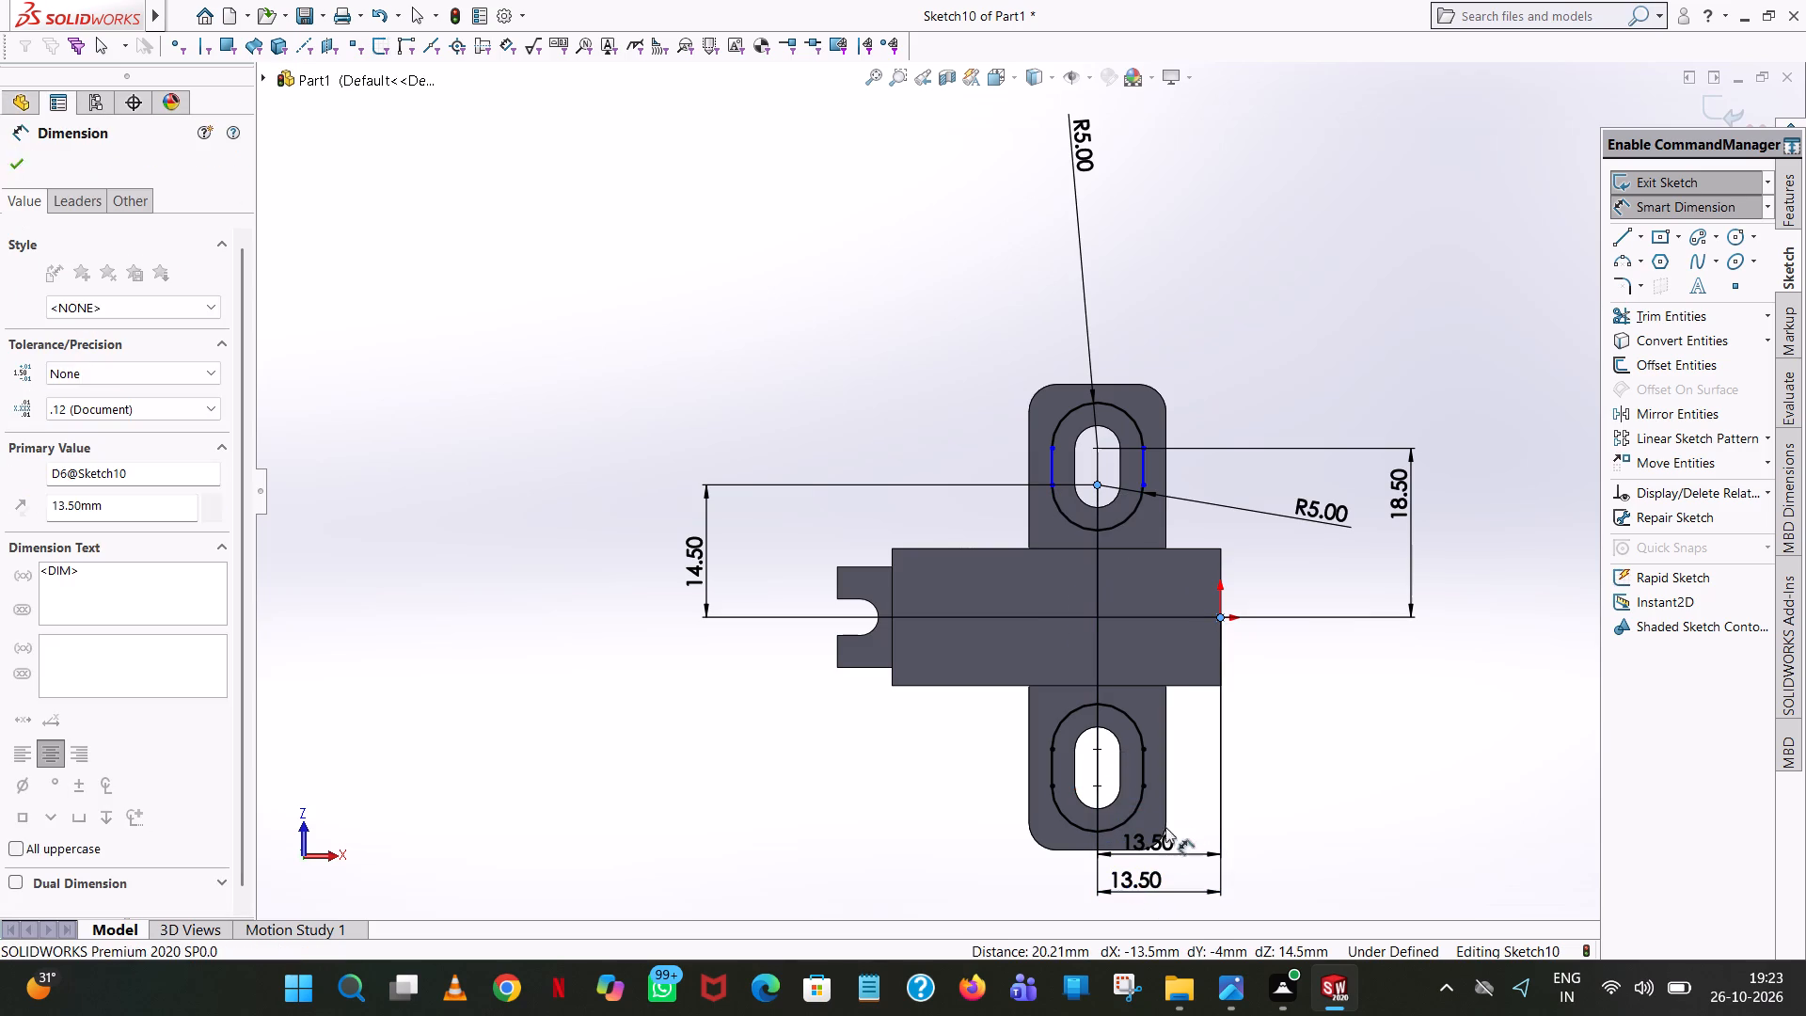
{"action": "left_click", "coordinate": [1047, 854]}
{"action": "left_click", "coordinate": [934, 330]}
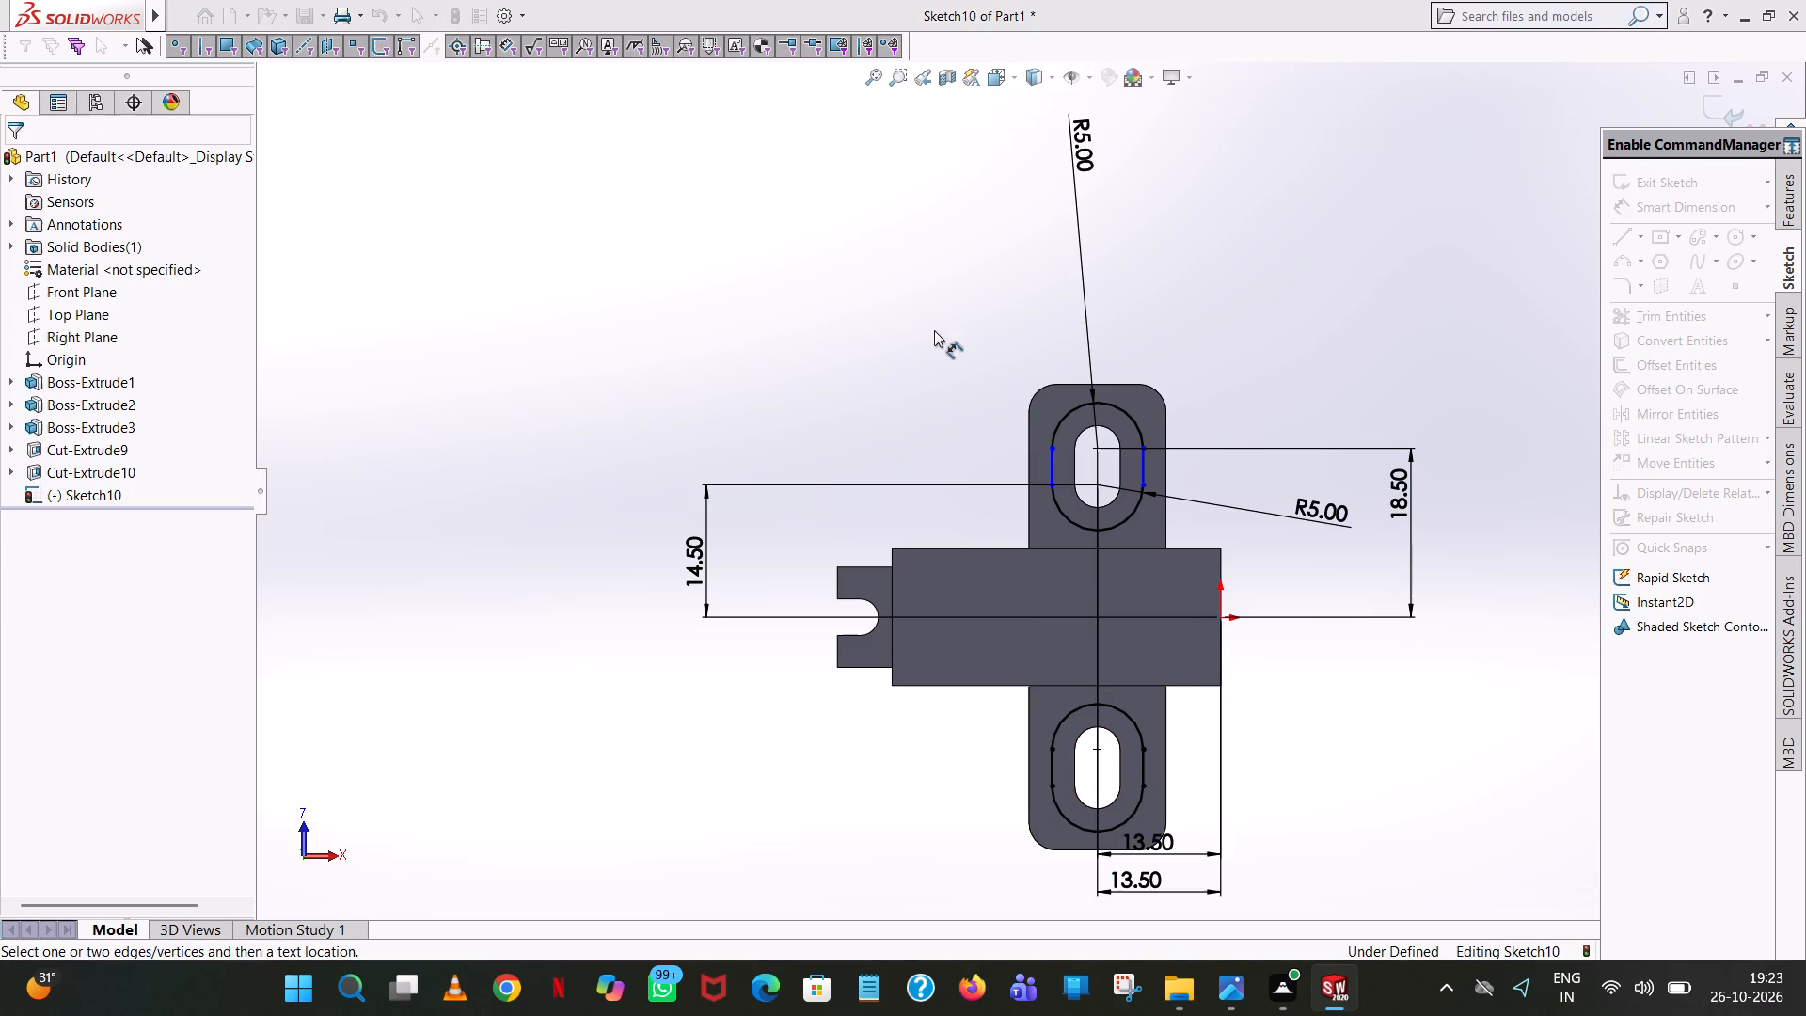
Dimension the mirrored outline's straight side length and the distance between its two straight sides.
{"action": "left_click", "coordinate": [1053, 464]}
{"action": "left_click", "coordinate": [897, 454]}
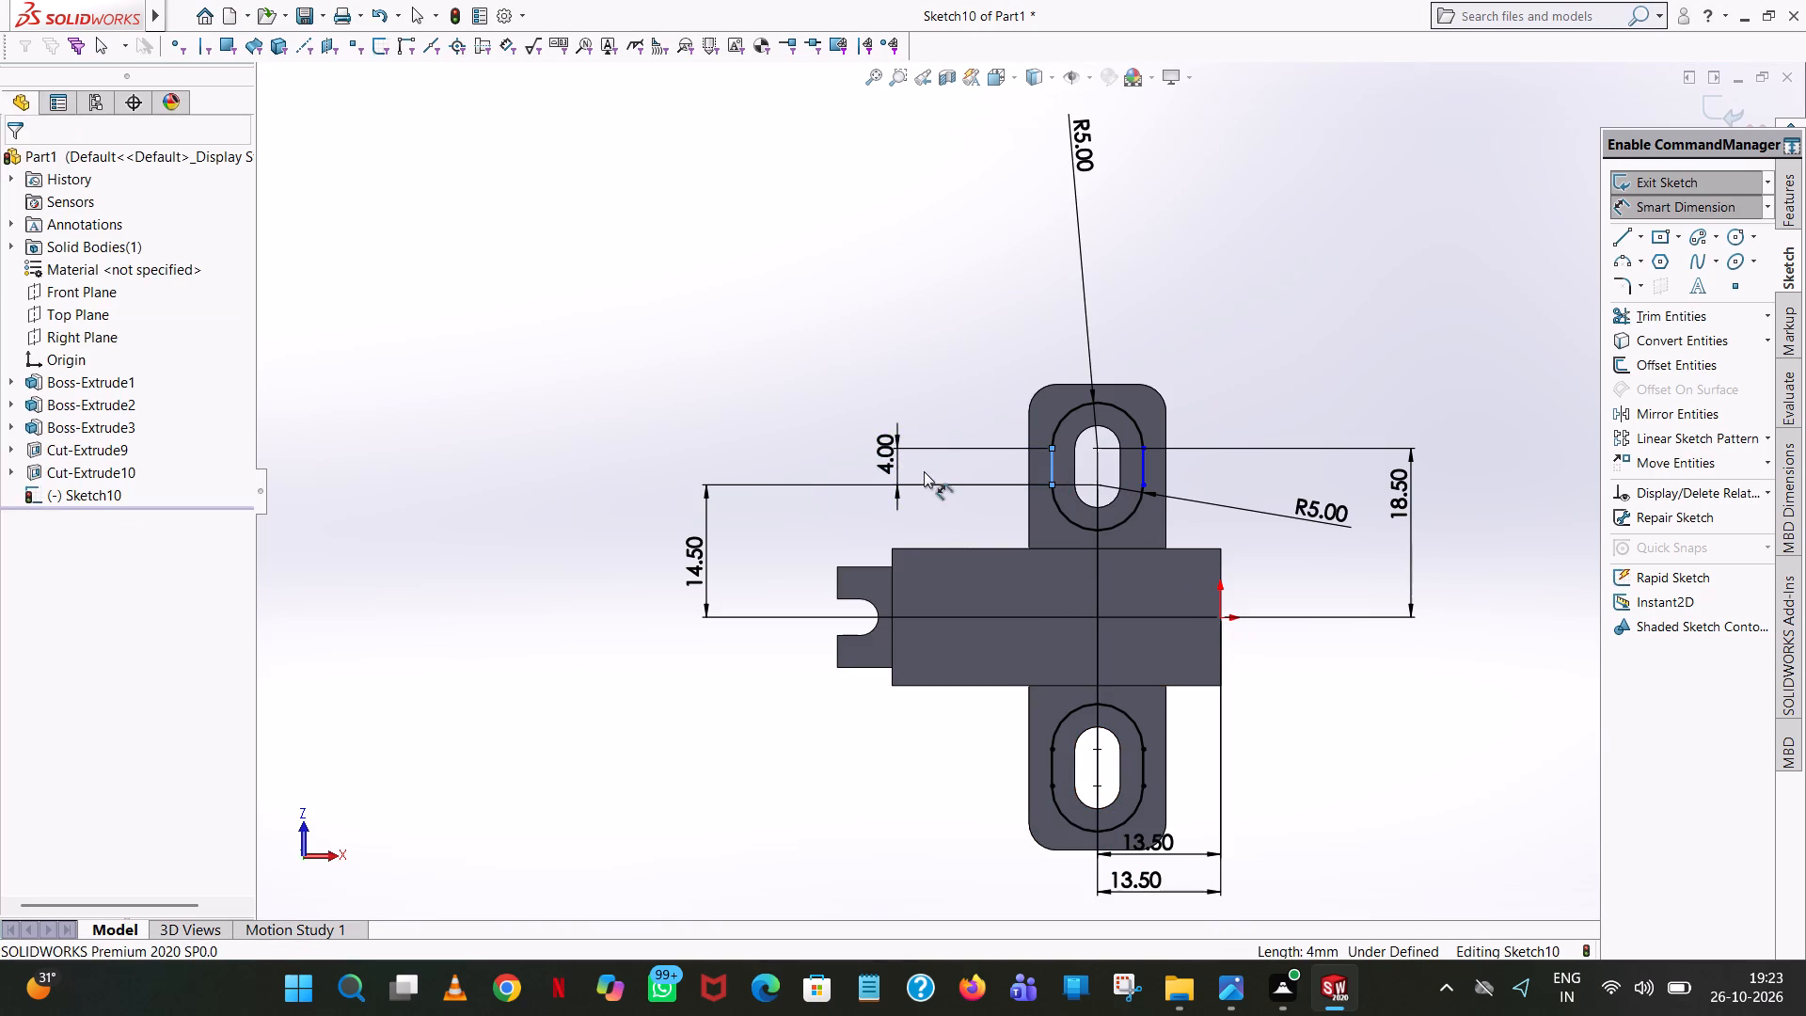
{"action": "left_click", "coordinate": [816, 427]}
{"action": "left_click", "coordinate": [1000, 294]}
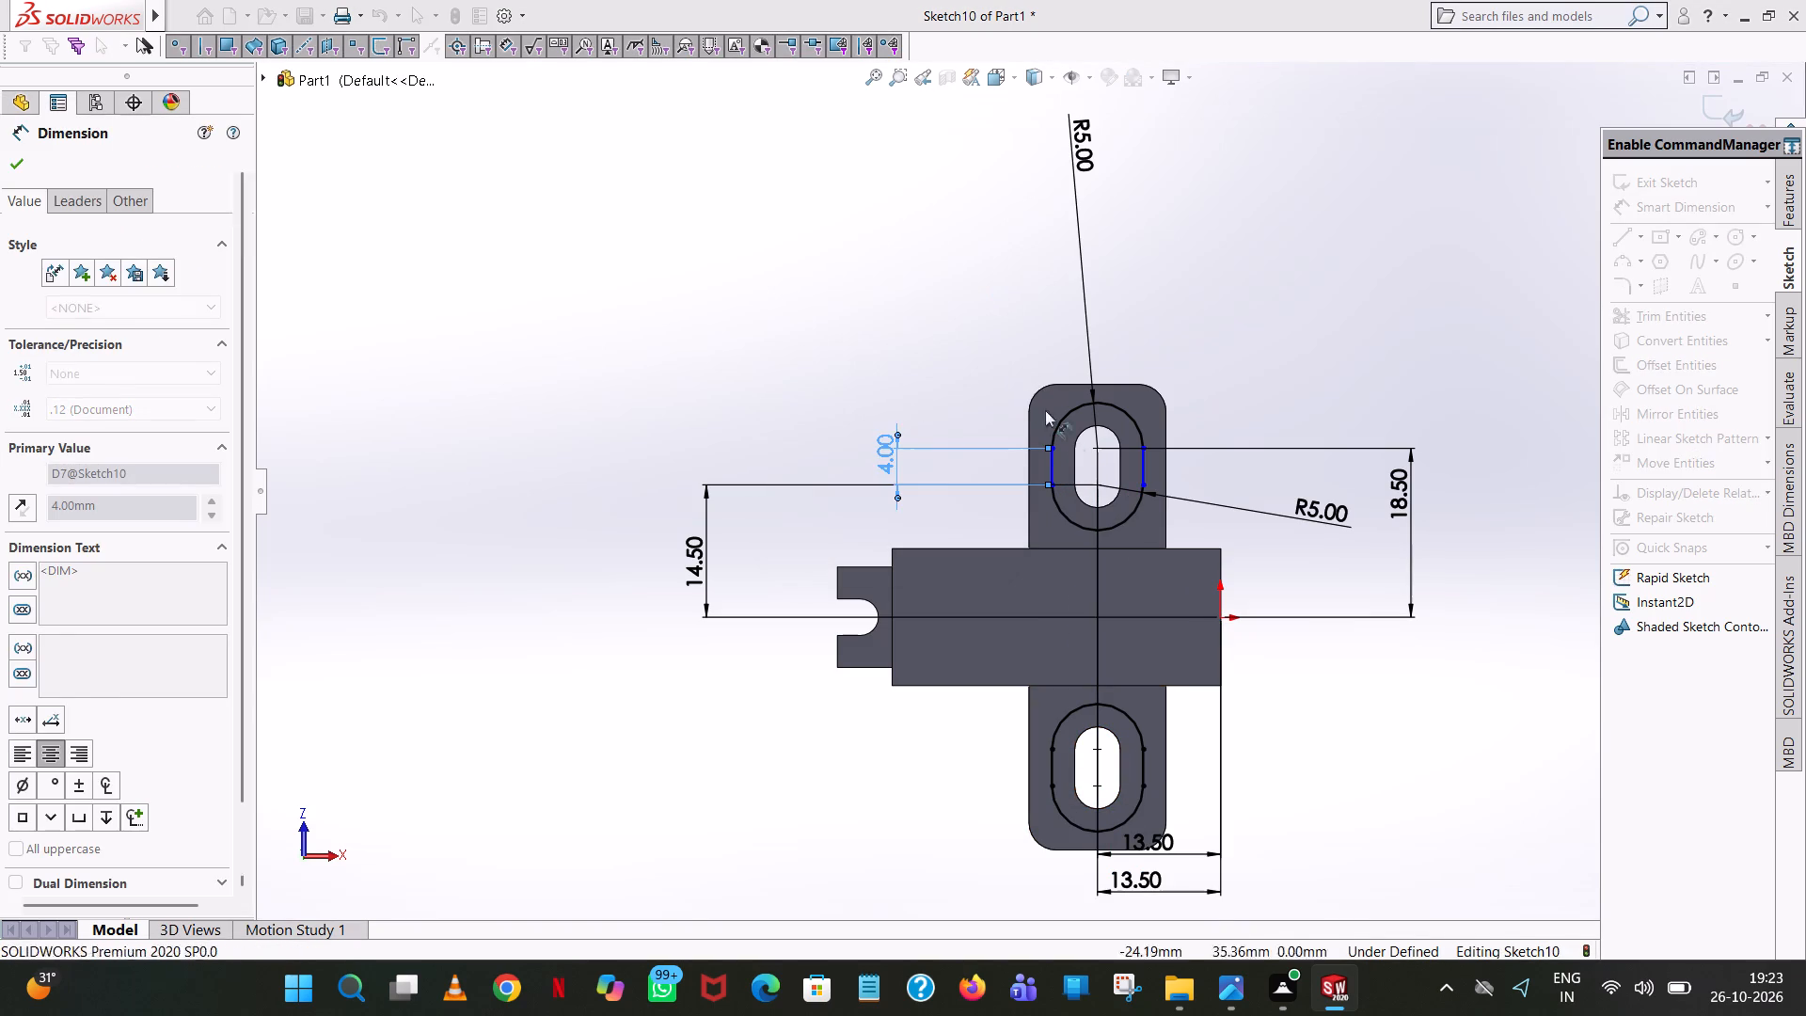
{"action": "left_click", "coordinate": [1050, 464]}
{"action": "left_click", "coordinate": [1141, 470]}
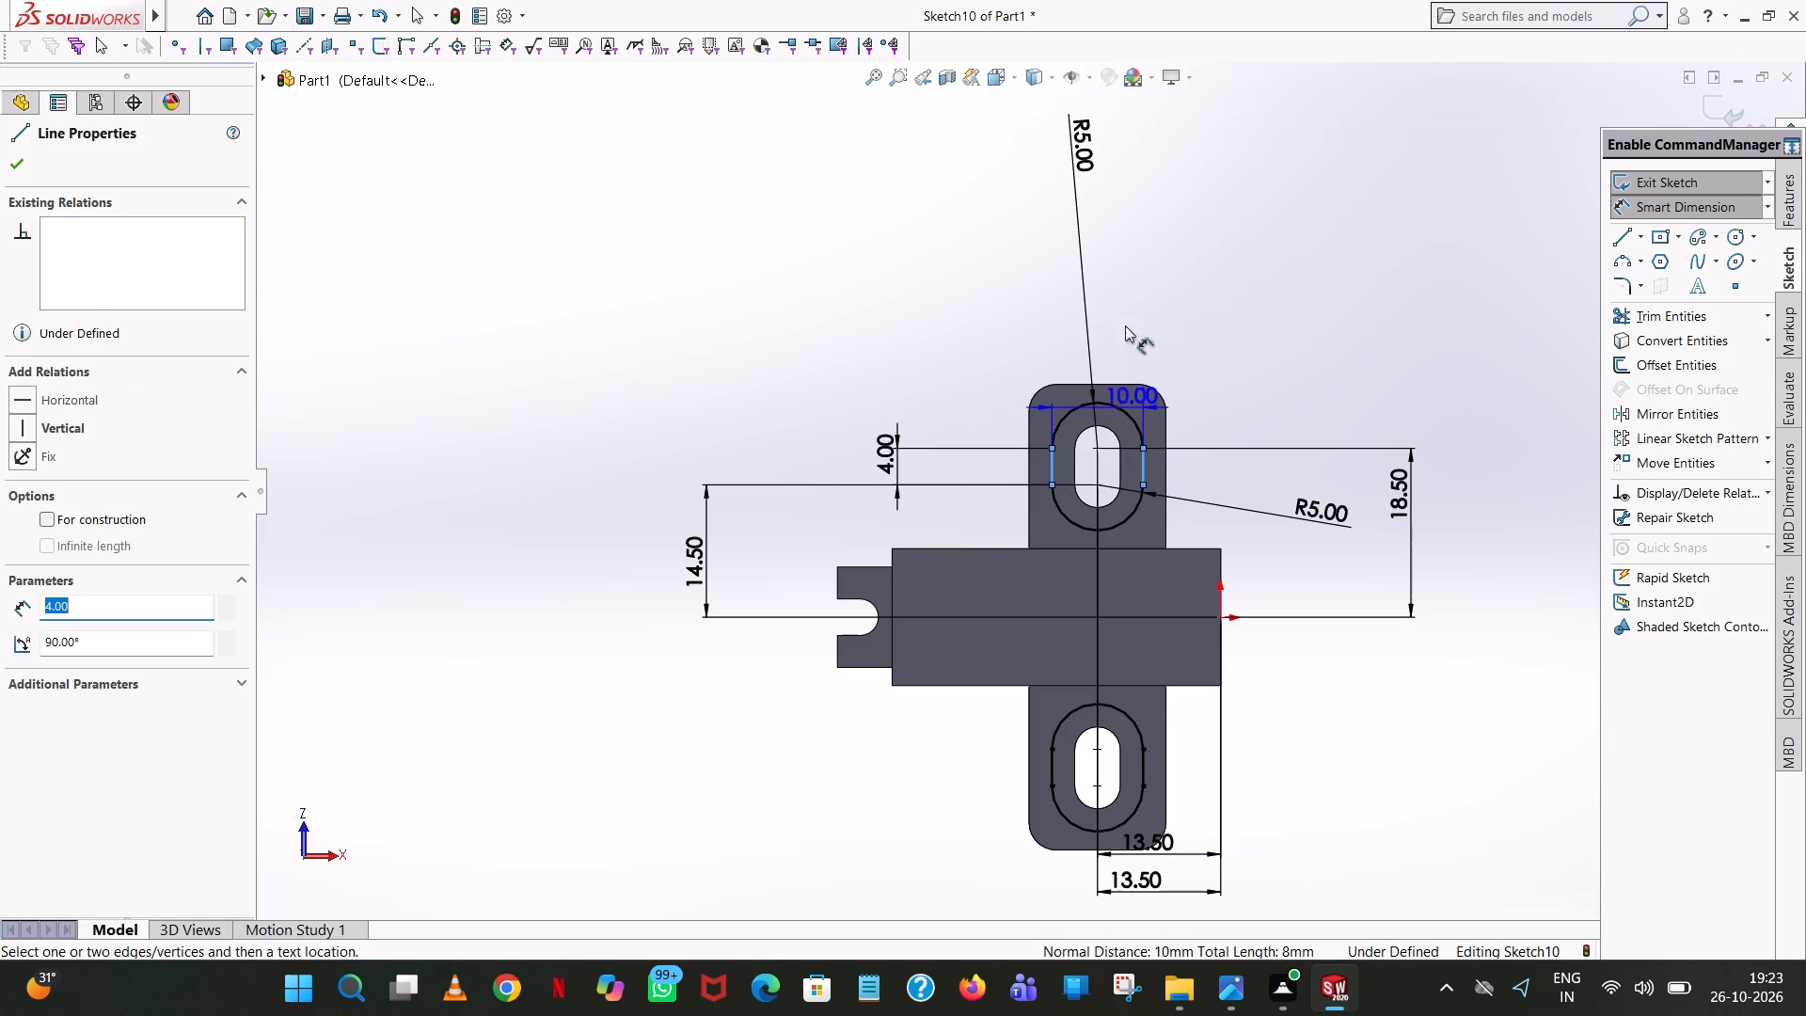
{"action": "left_click", "coordinate": [1113, 278]}
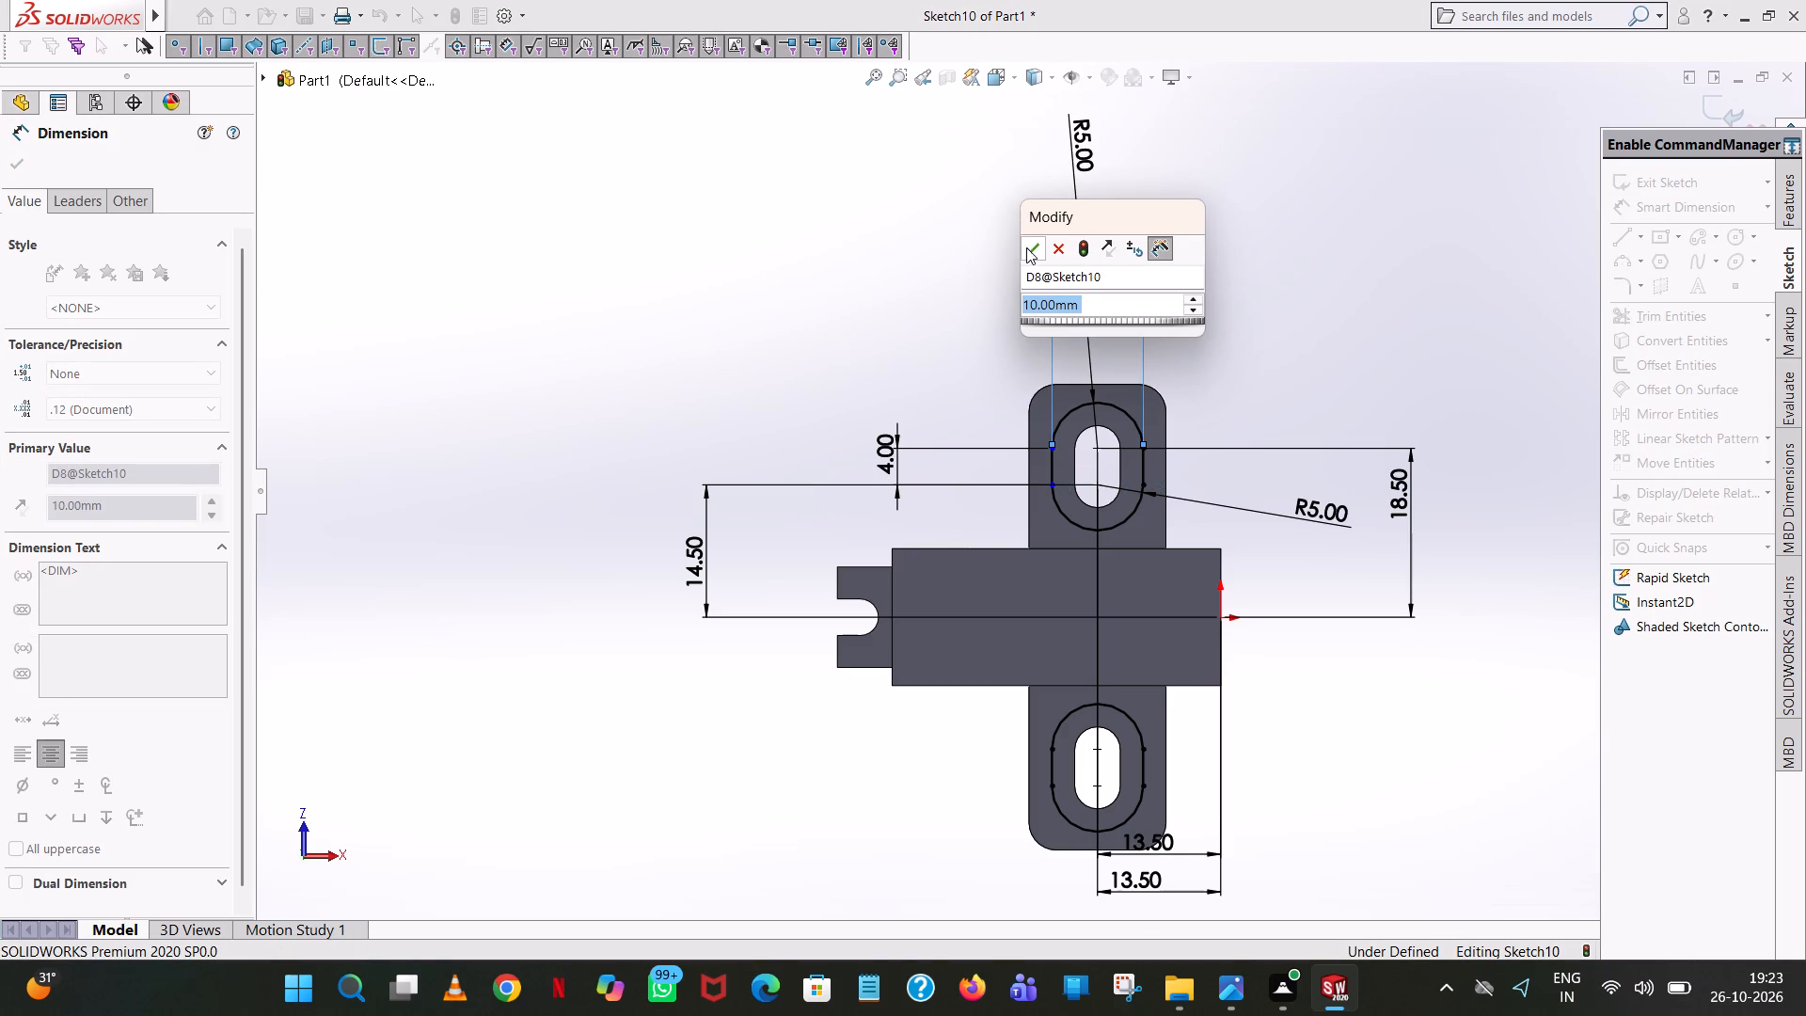
{"action": "left_click", "coordinate": [1026, 247]}
{"action": "left_click", "coordinate": [1366, 215]}
{"action": "left_click", "coordinate": [1408, 294]}
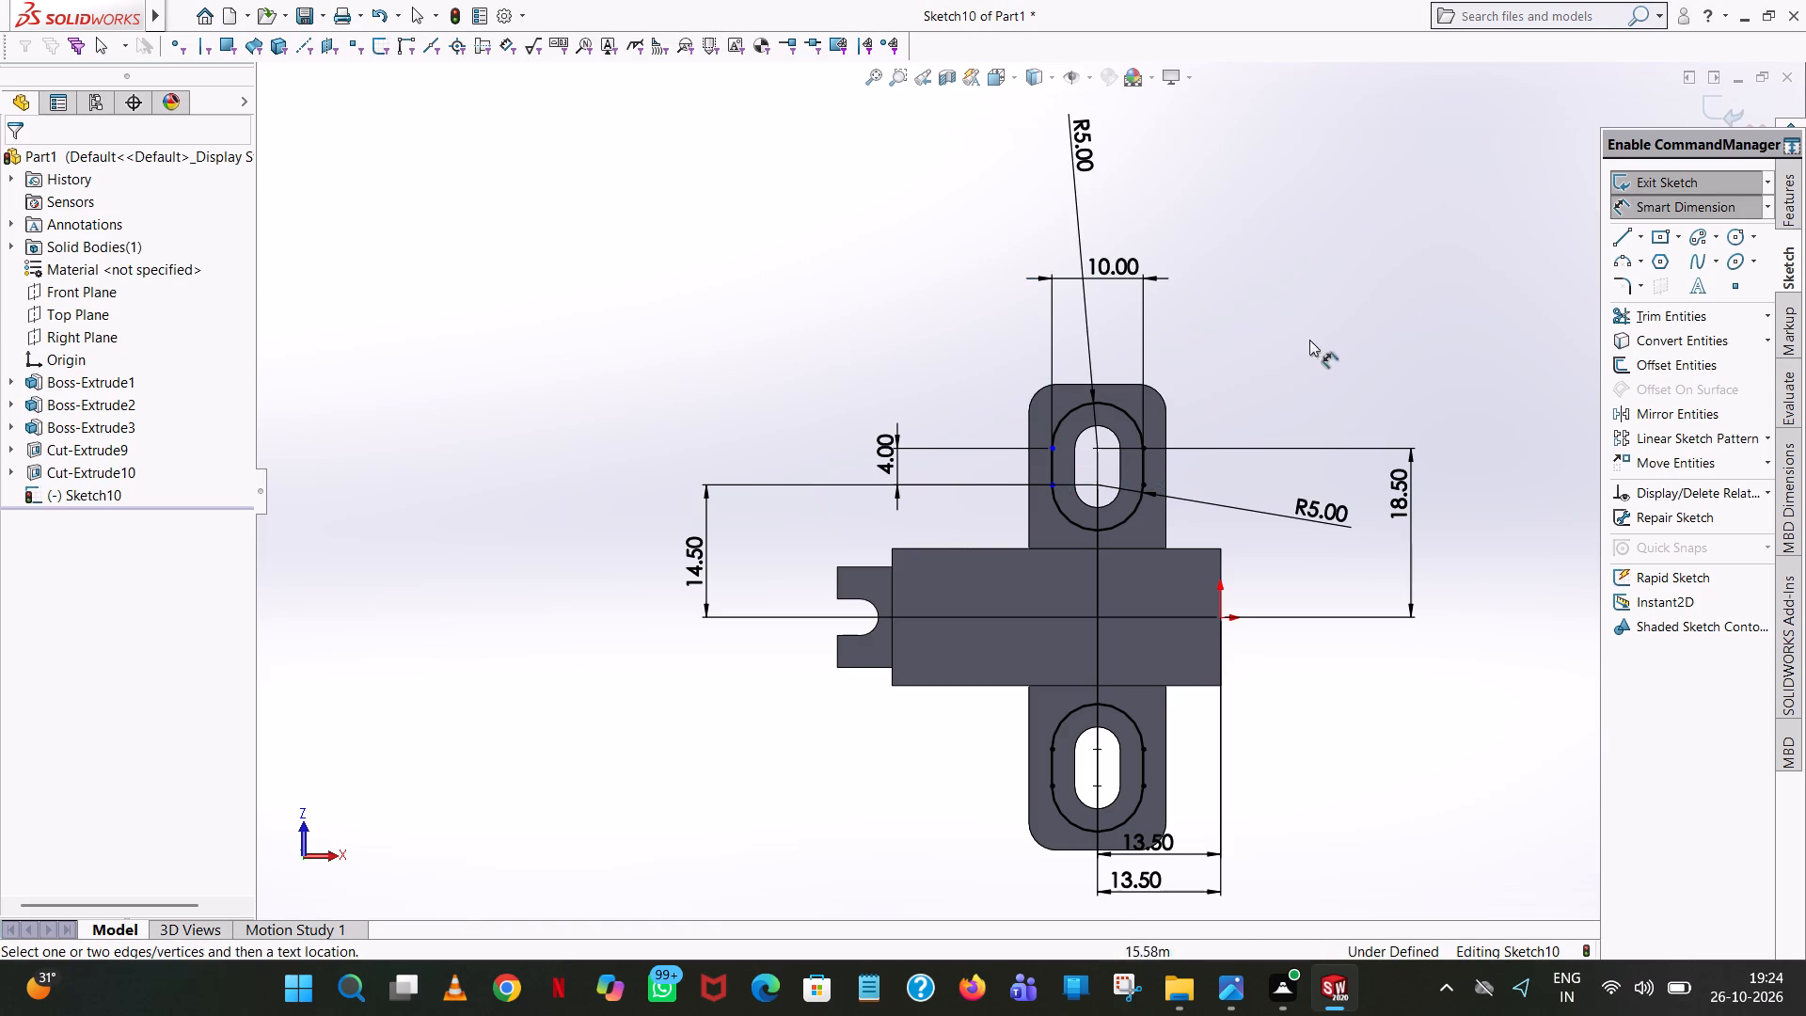
Dimension the distance between the two straight sides' endpoints nearest the main block on the mirrored outline.
{"action": "scroll", "coordinate": [1053, 498], "scroll_direction": "down", "scroll_amount": 4}
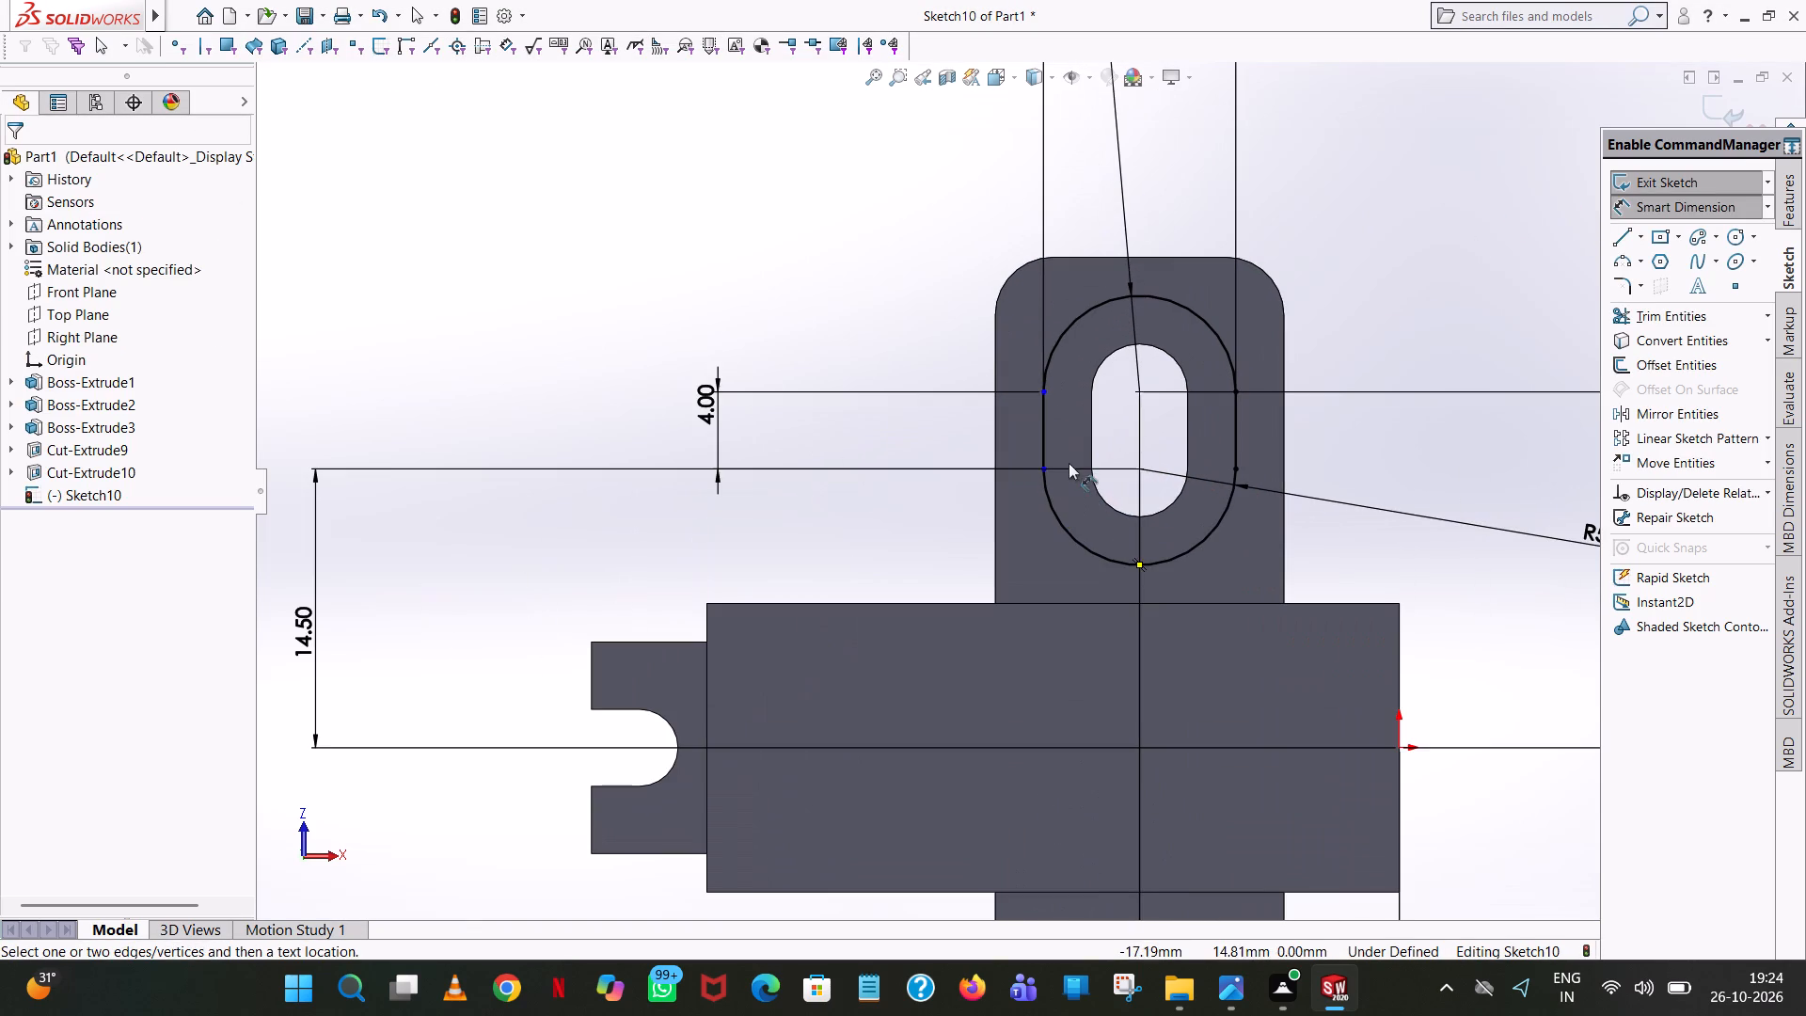
{"action": "left_click", "coordinate": [1047, 468]}
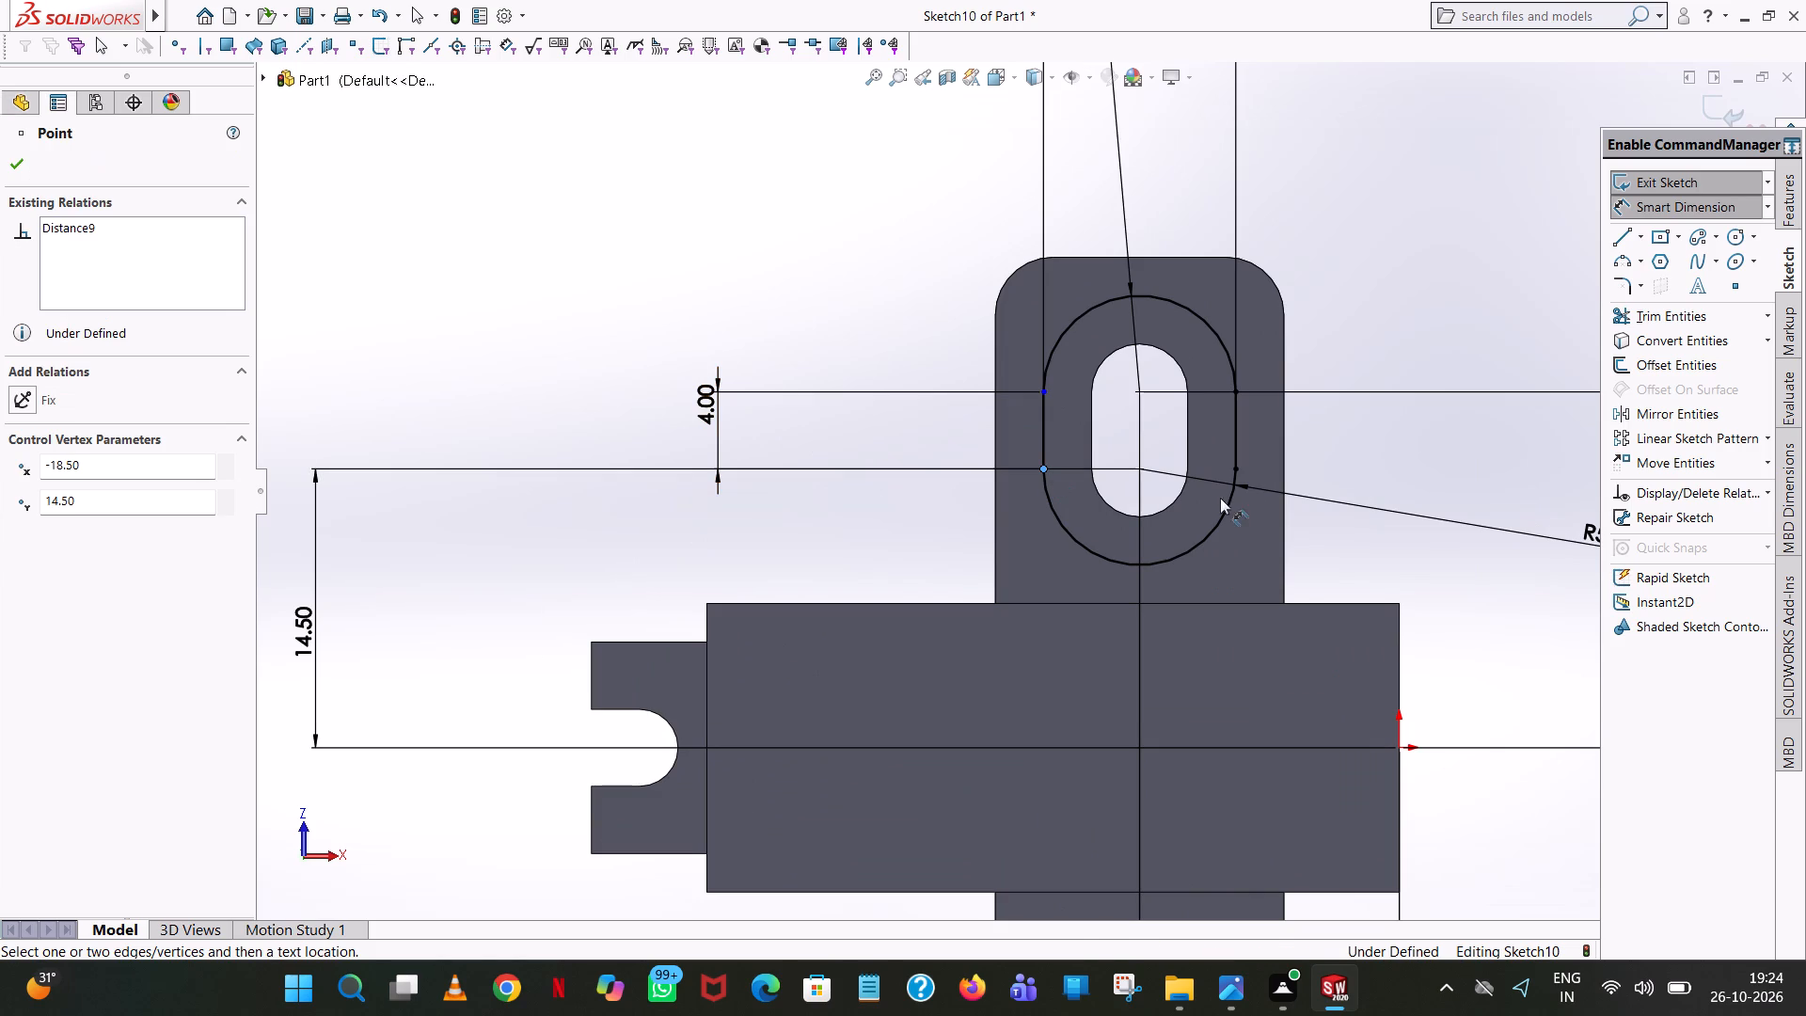
{"action": "left_click", "coordinate": [1235, 470]}
{"action": "left_click", "coordinate": [1188, 217]}
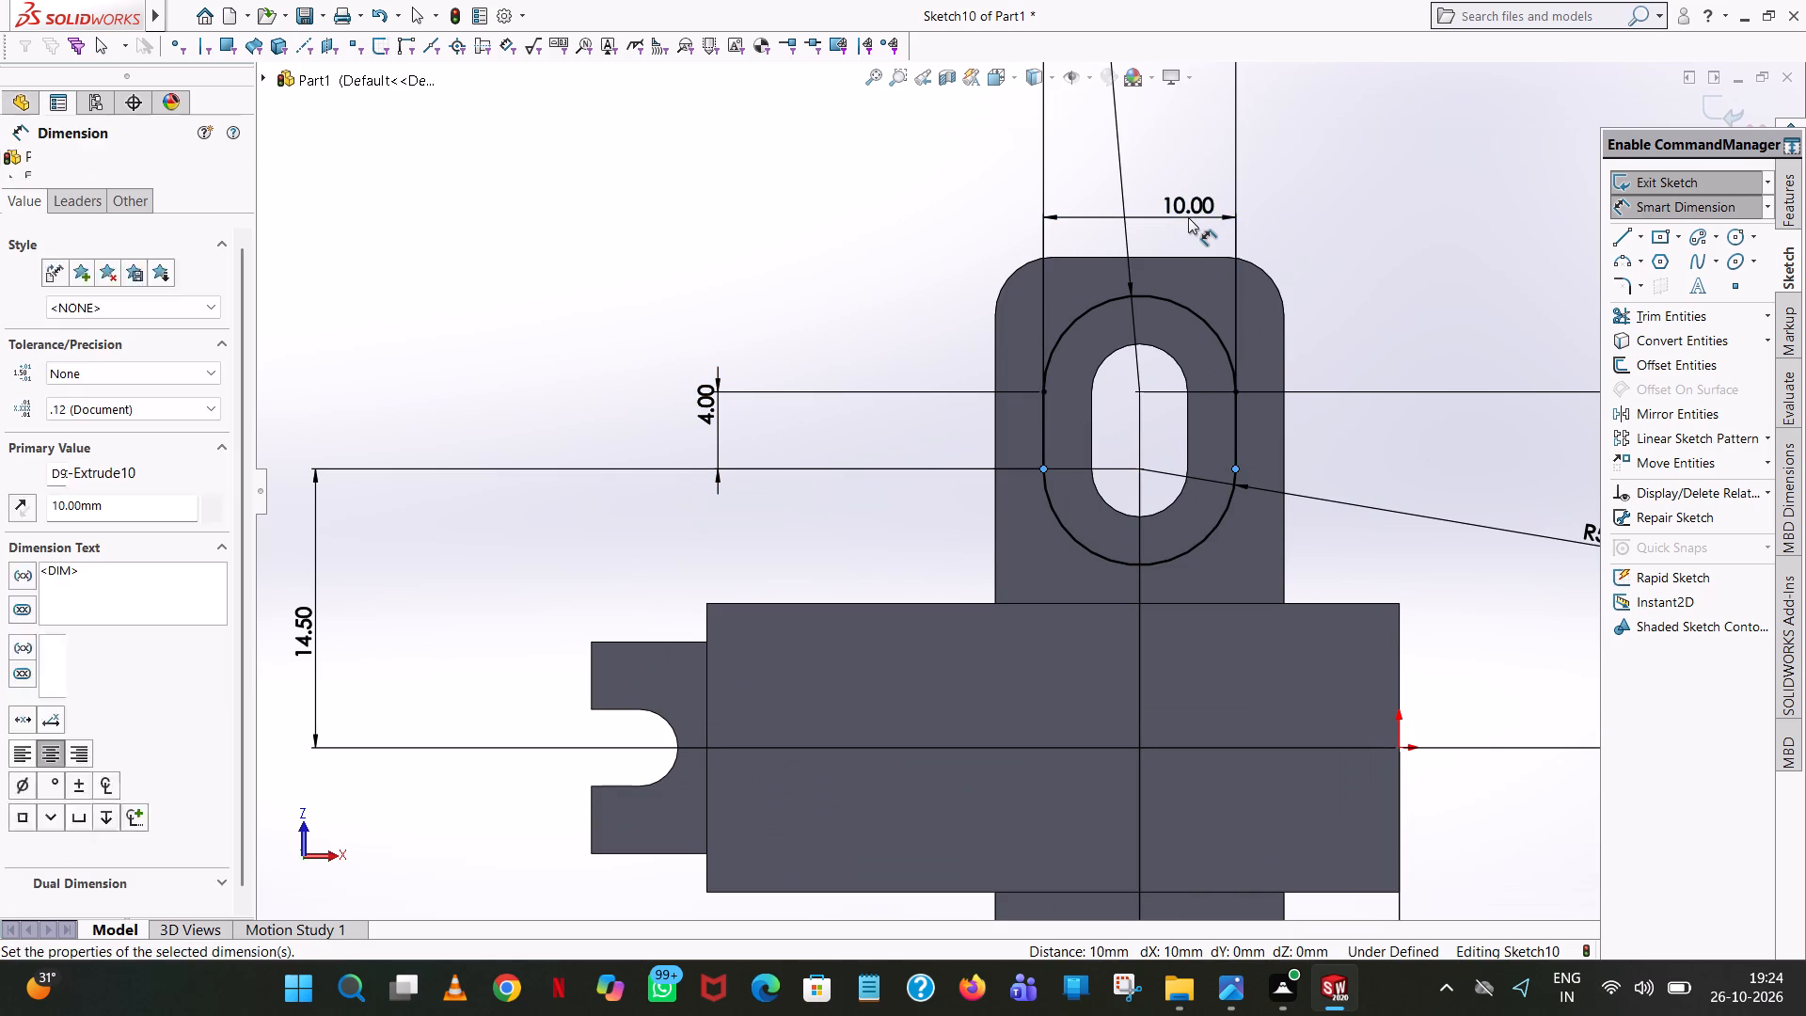
{"action": "left_click", "coordinate": [1115, 175]}
{"action": "left_click", "coordinate": [1313, 179]}
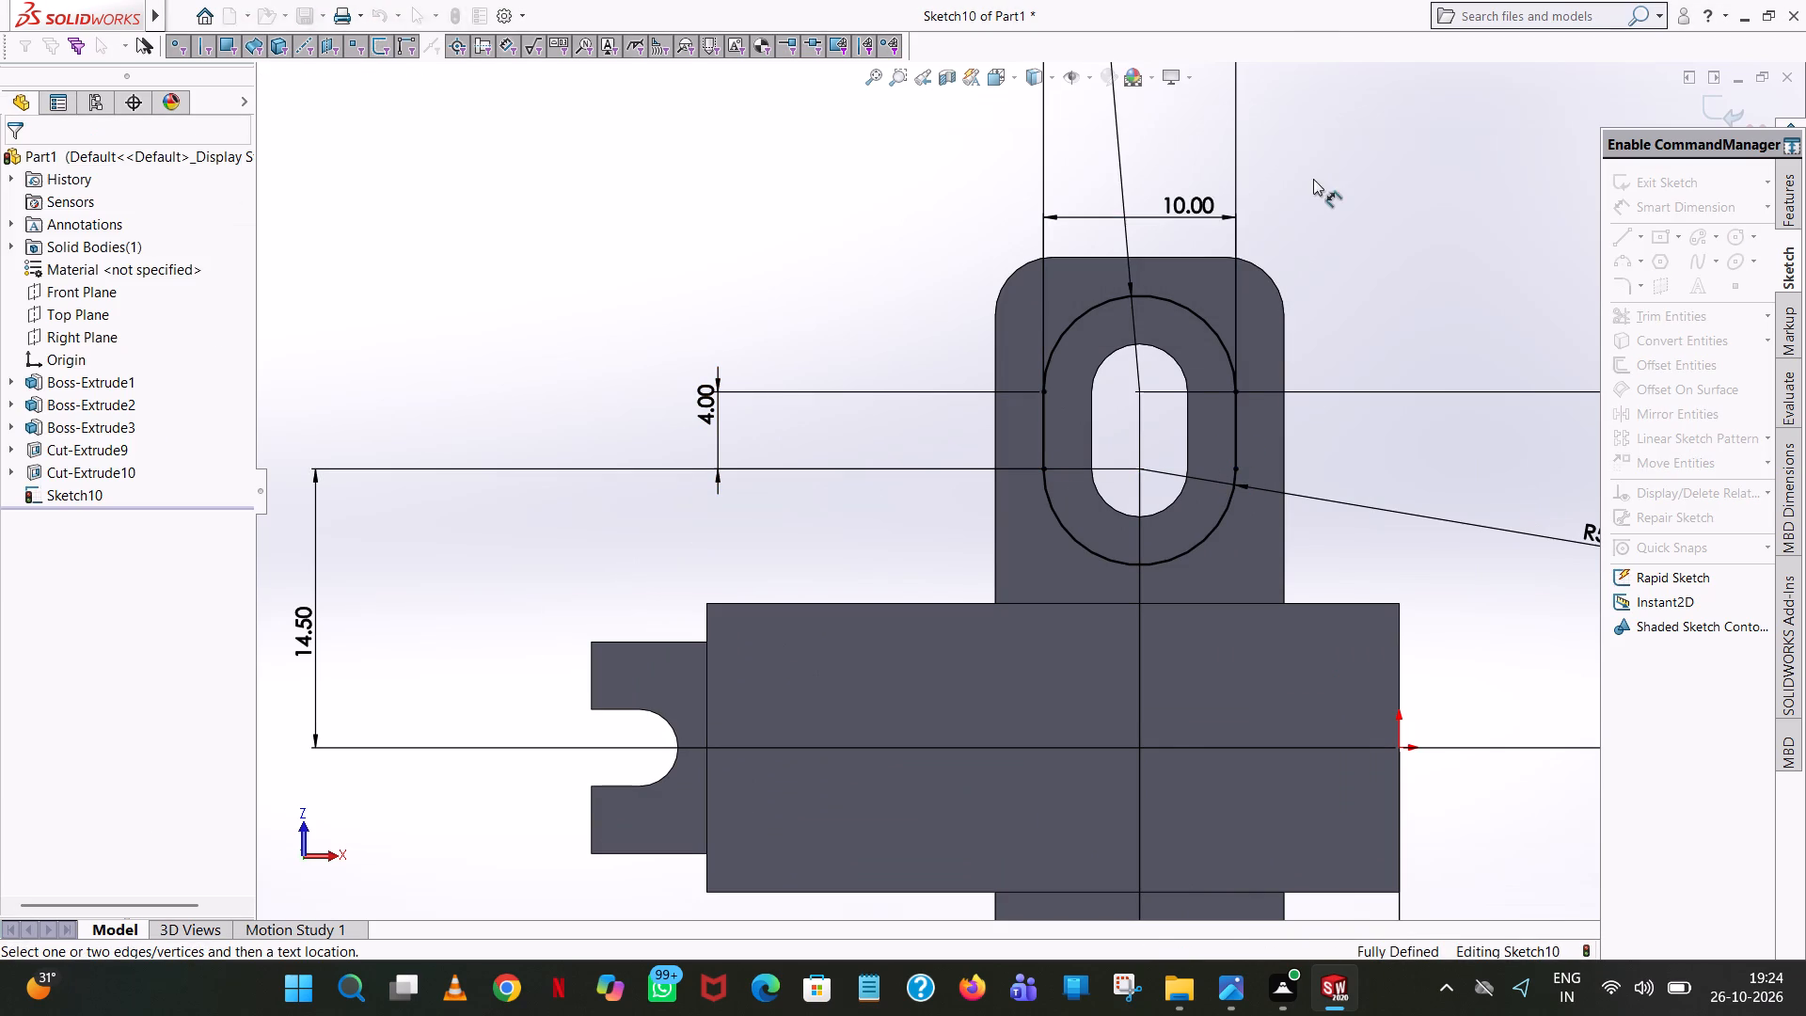
Cut-extrude both slot outlines to a blind depth of 1 mm, forming recesses around the slots in the mounting ears.
{"action": "scroll", "coordinate": [1346, 344], "scroll_direction": "up", "scroll_amount": 5}
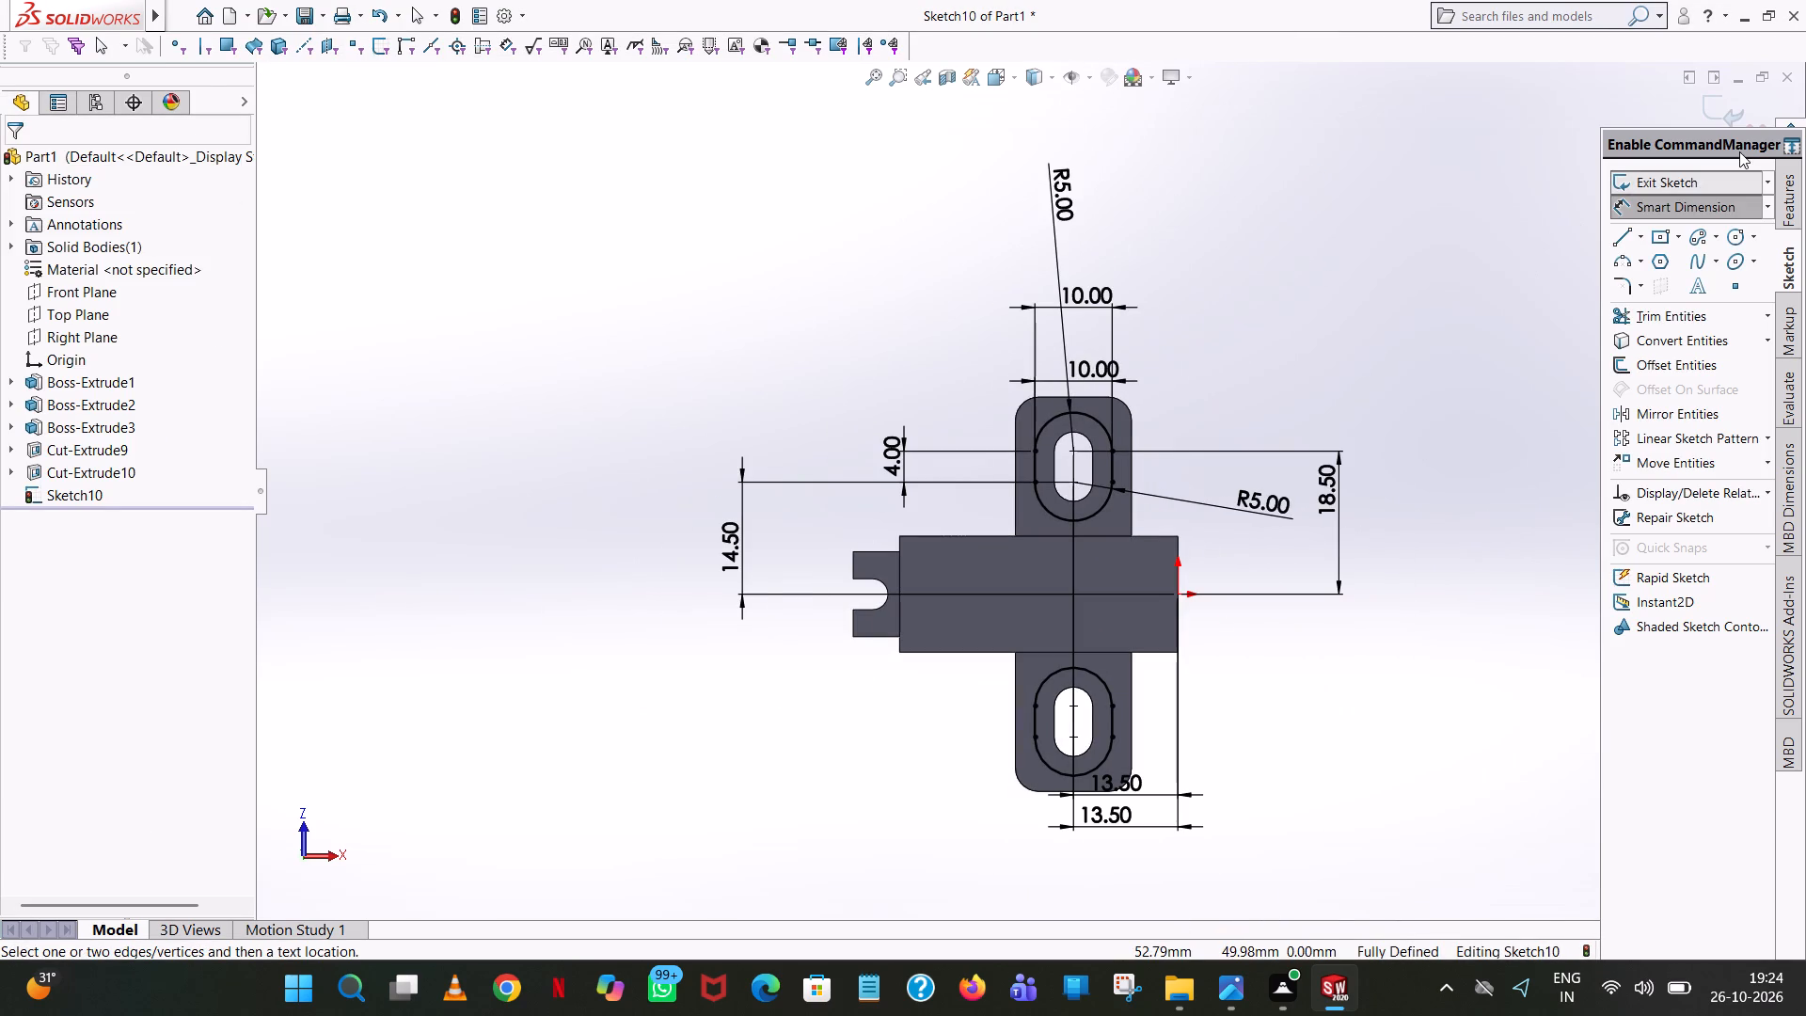
{"action": "left_click", "coordinate": [1802, 202]}
{"action": "left_click", "coordinate": [1790, 203]}
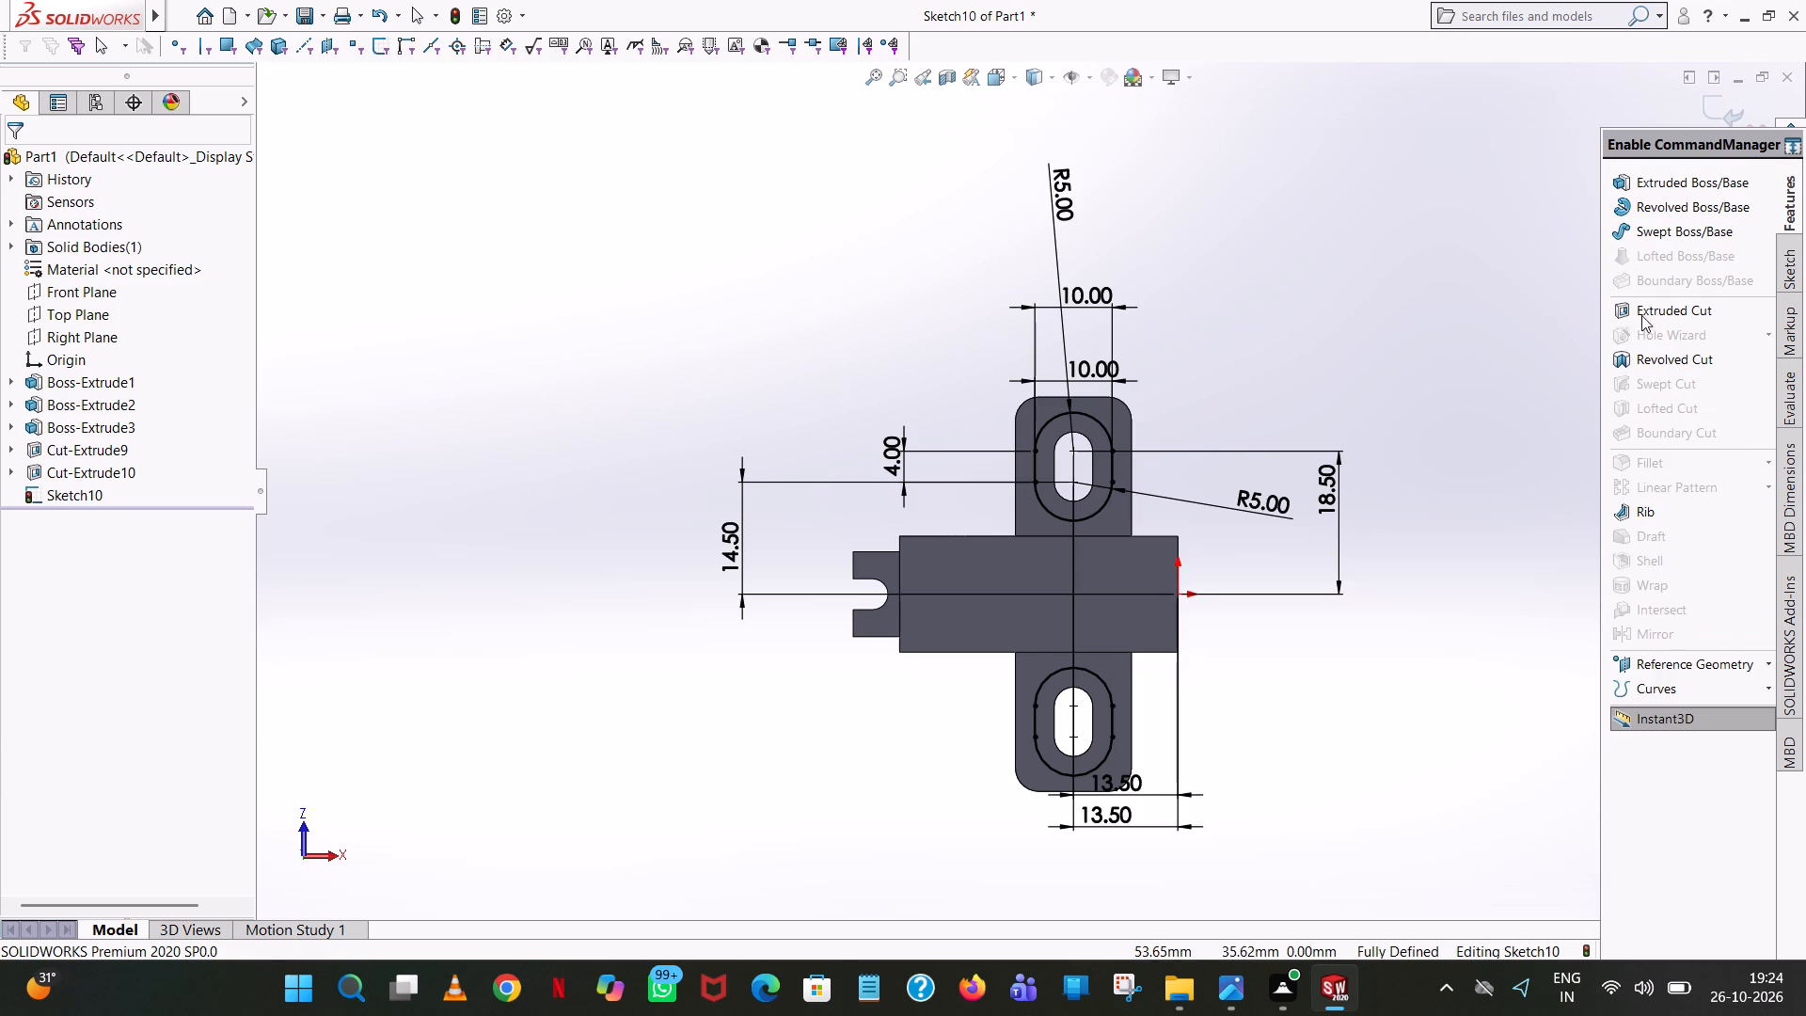
{"action": "left_click", "coordinate": [1641, 315]}
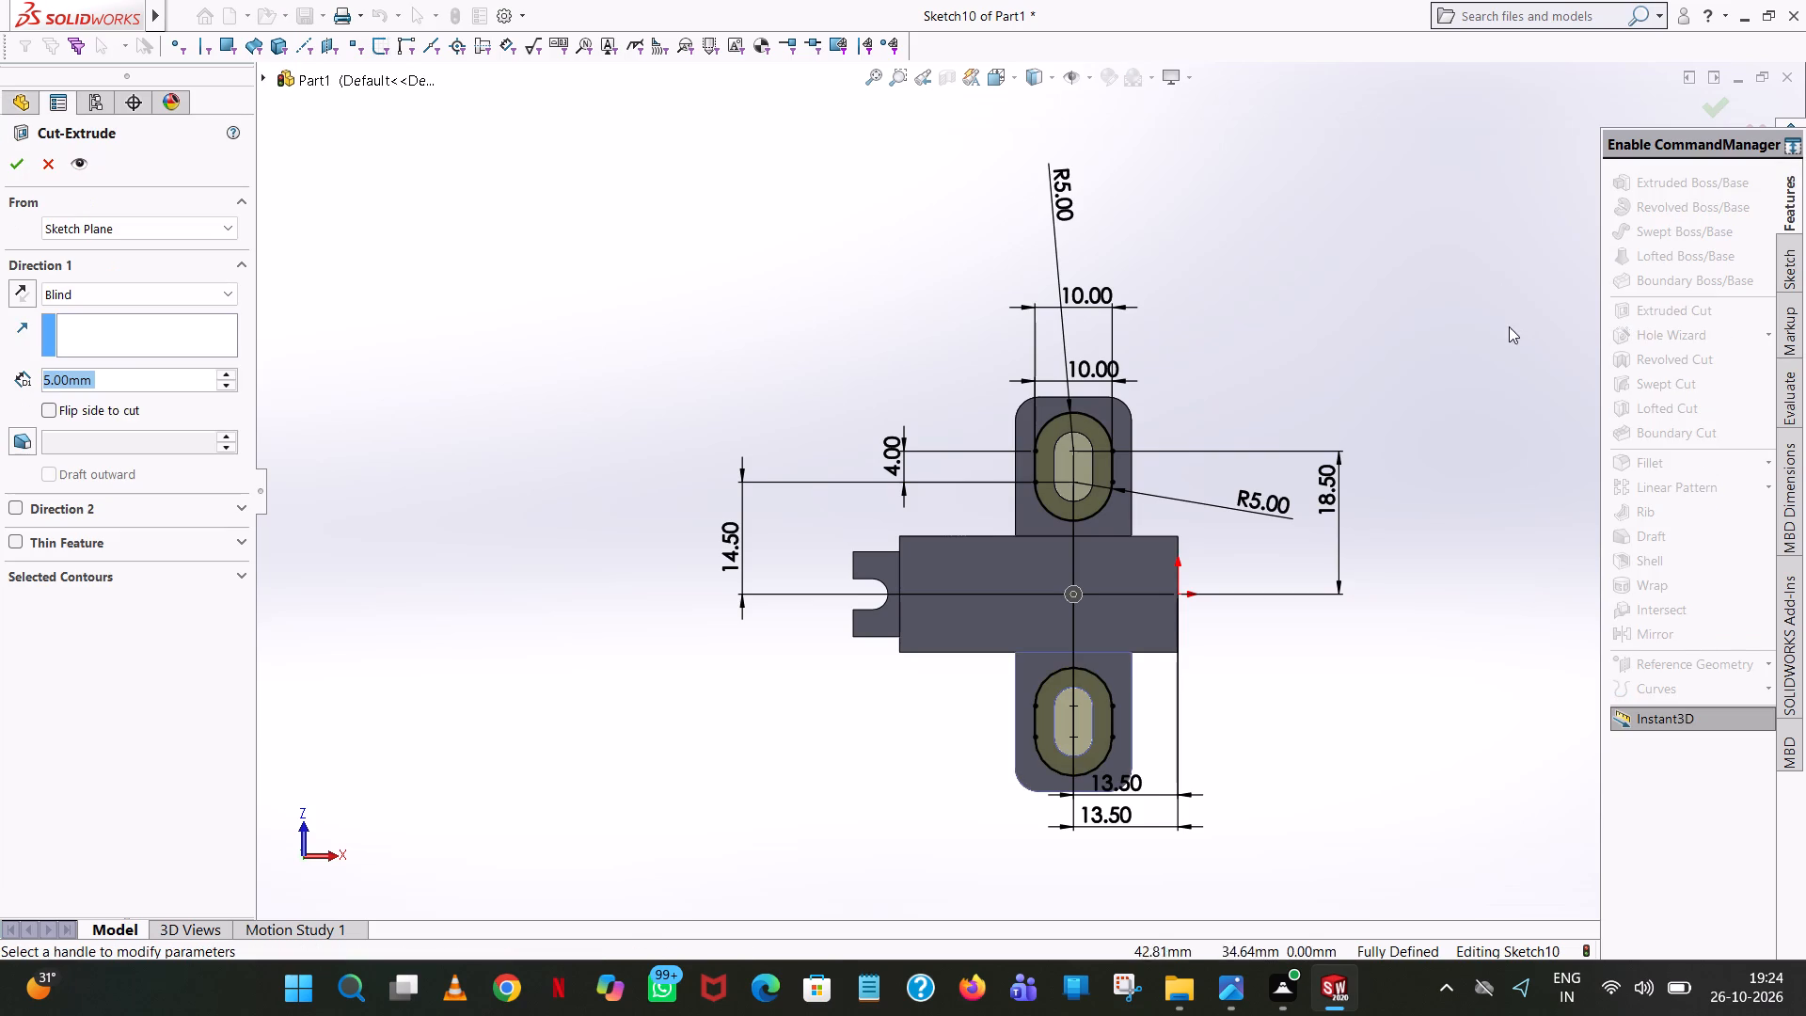
{"action": "middle_click_drag", "start_coordinate": [1507, 326], "coordinate": [1522, 0]}
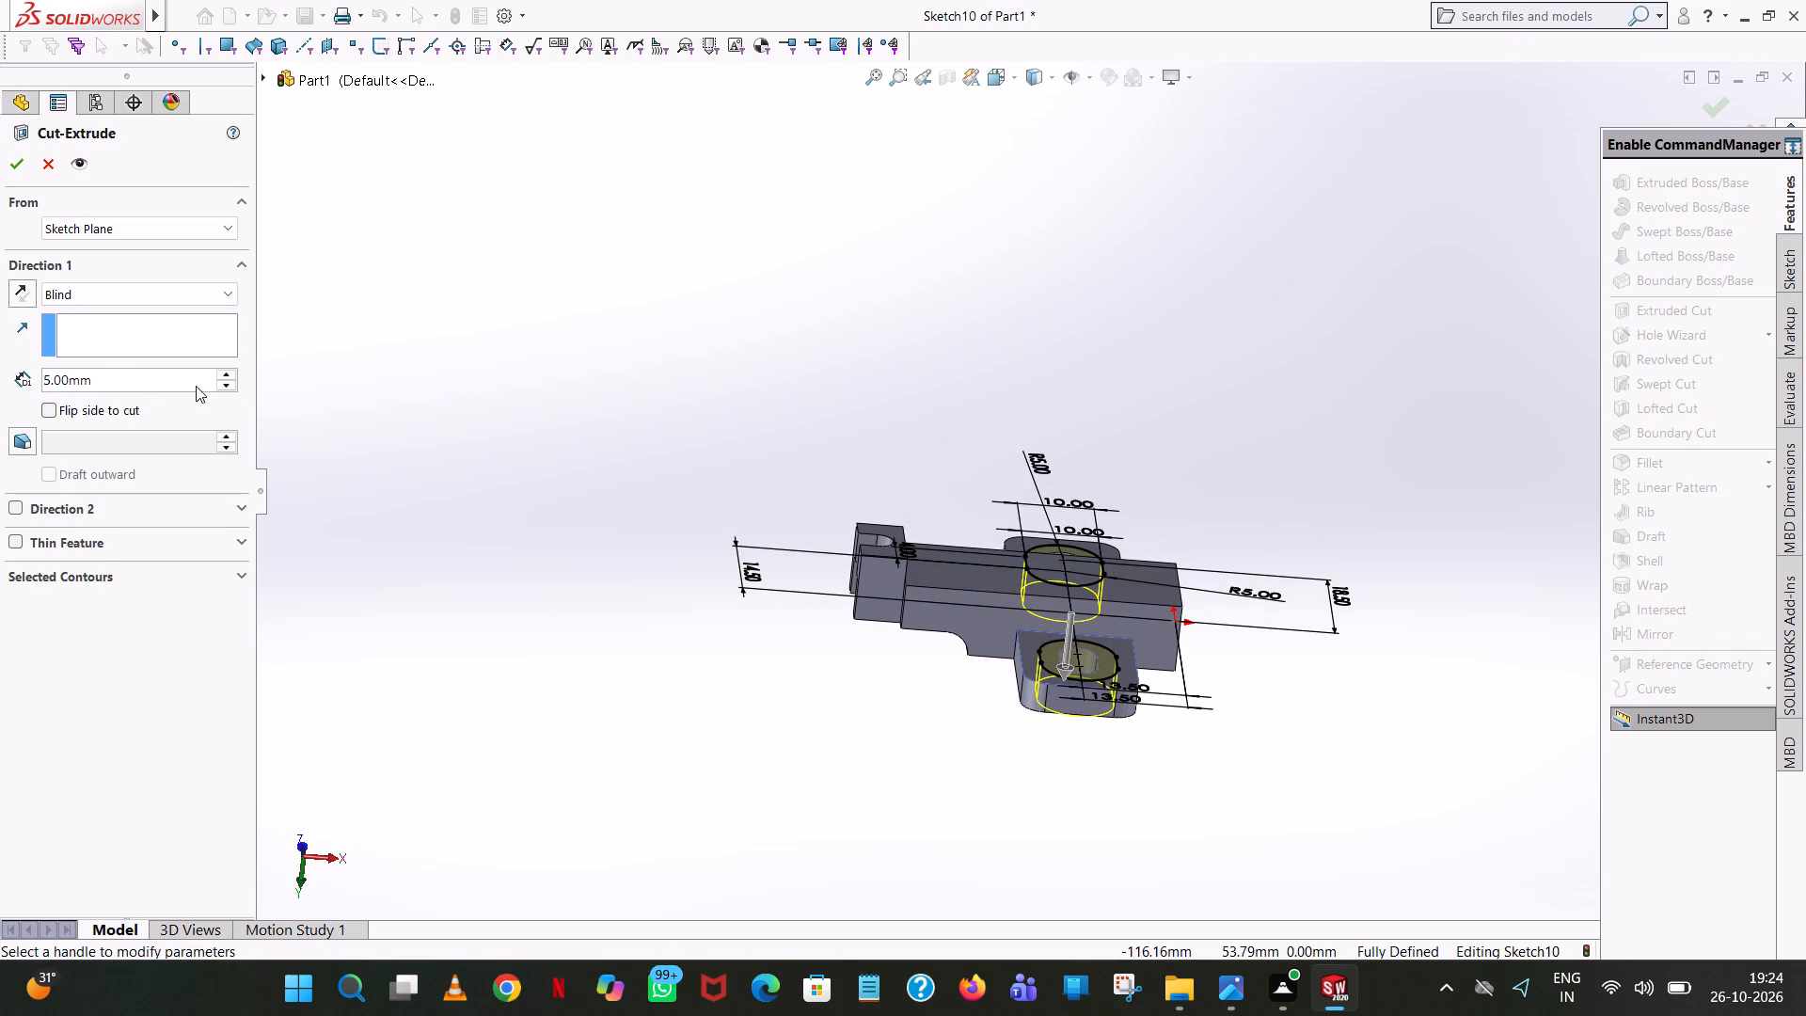
{"action": "double_click", "coordinate": [142, 378]}
{"action": "scroll", "coordinate": [724, 771], "scroll_direction": "up", "scroll_amount": 1}
{"action": "middle_click_drag", "start_coordinate": [724, 771], "coordinate": [829, 752]}
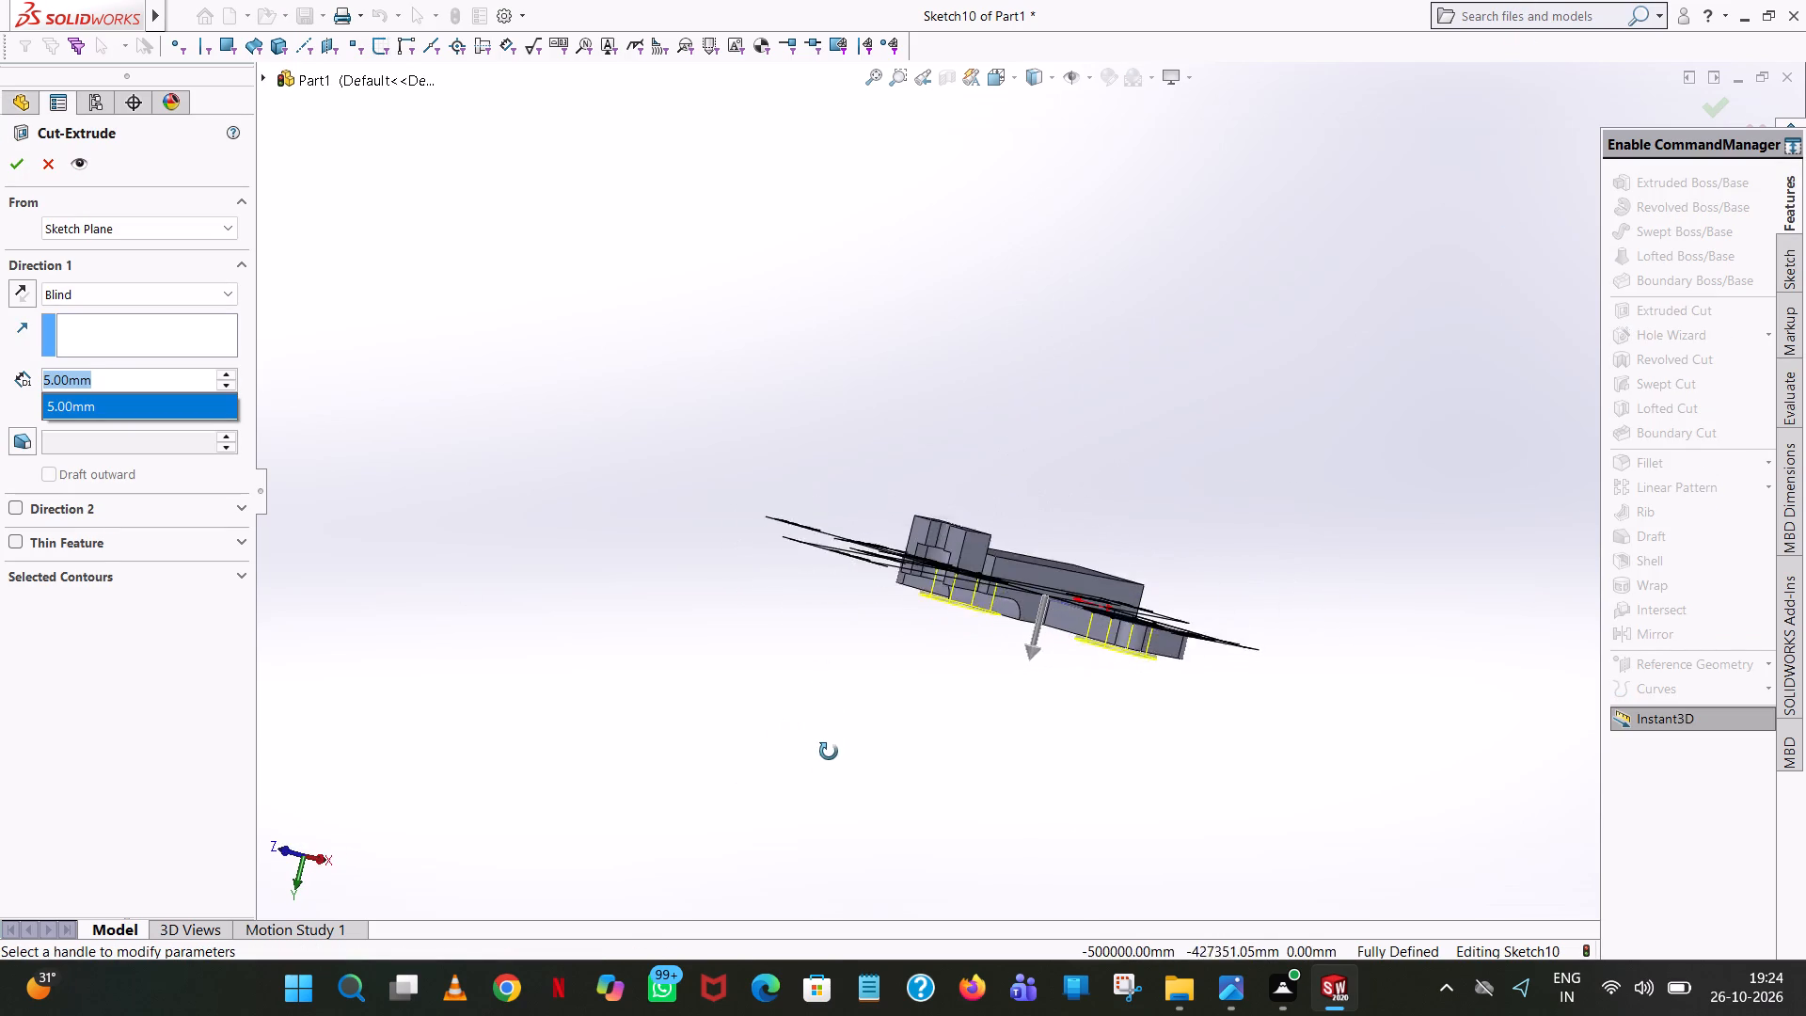
{"action": "middle_click_drag", "start_coordinate": [829, 752], "coordinate": [829, 761]}
{"action": "key", "text": "1"}
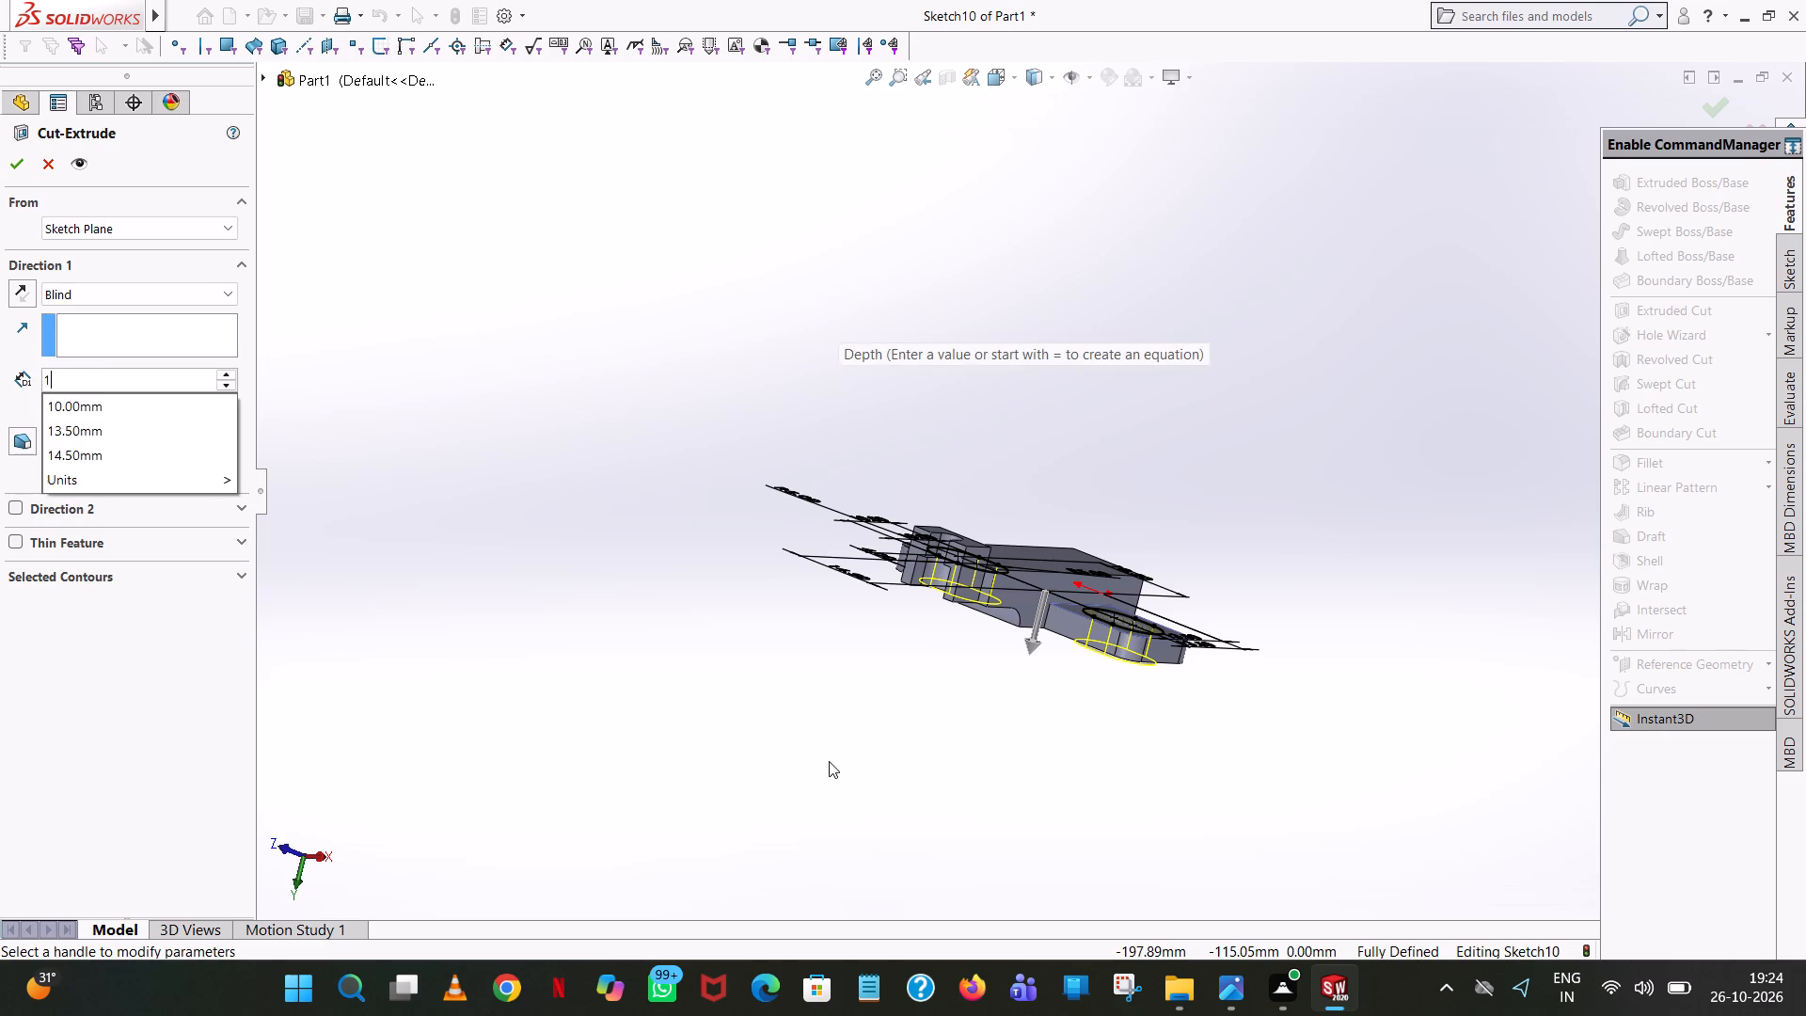
{"action": "key", "text": "Return"}
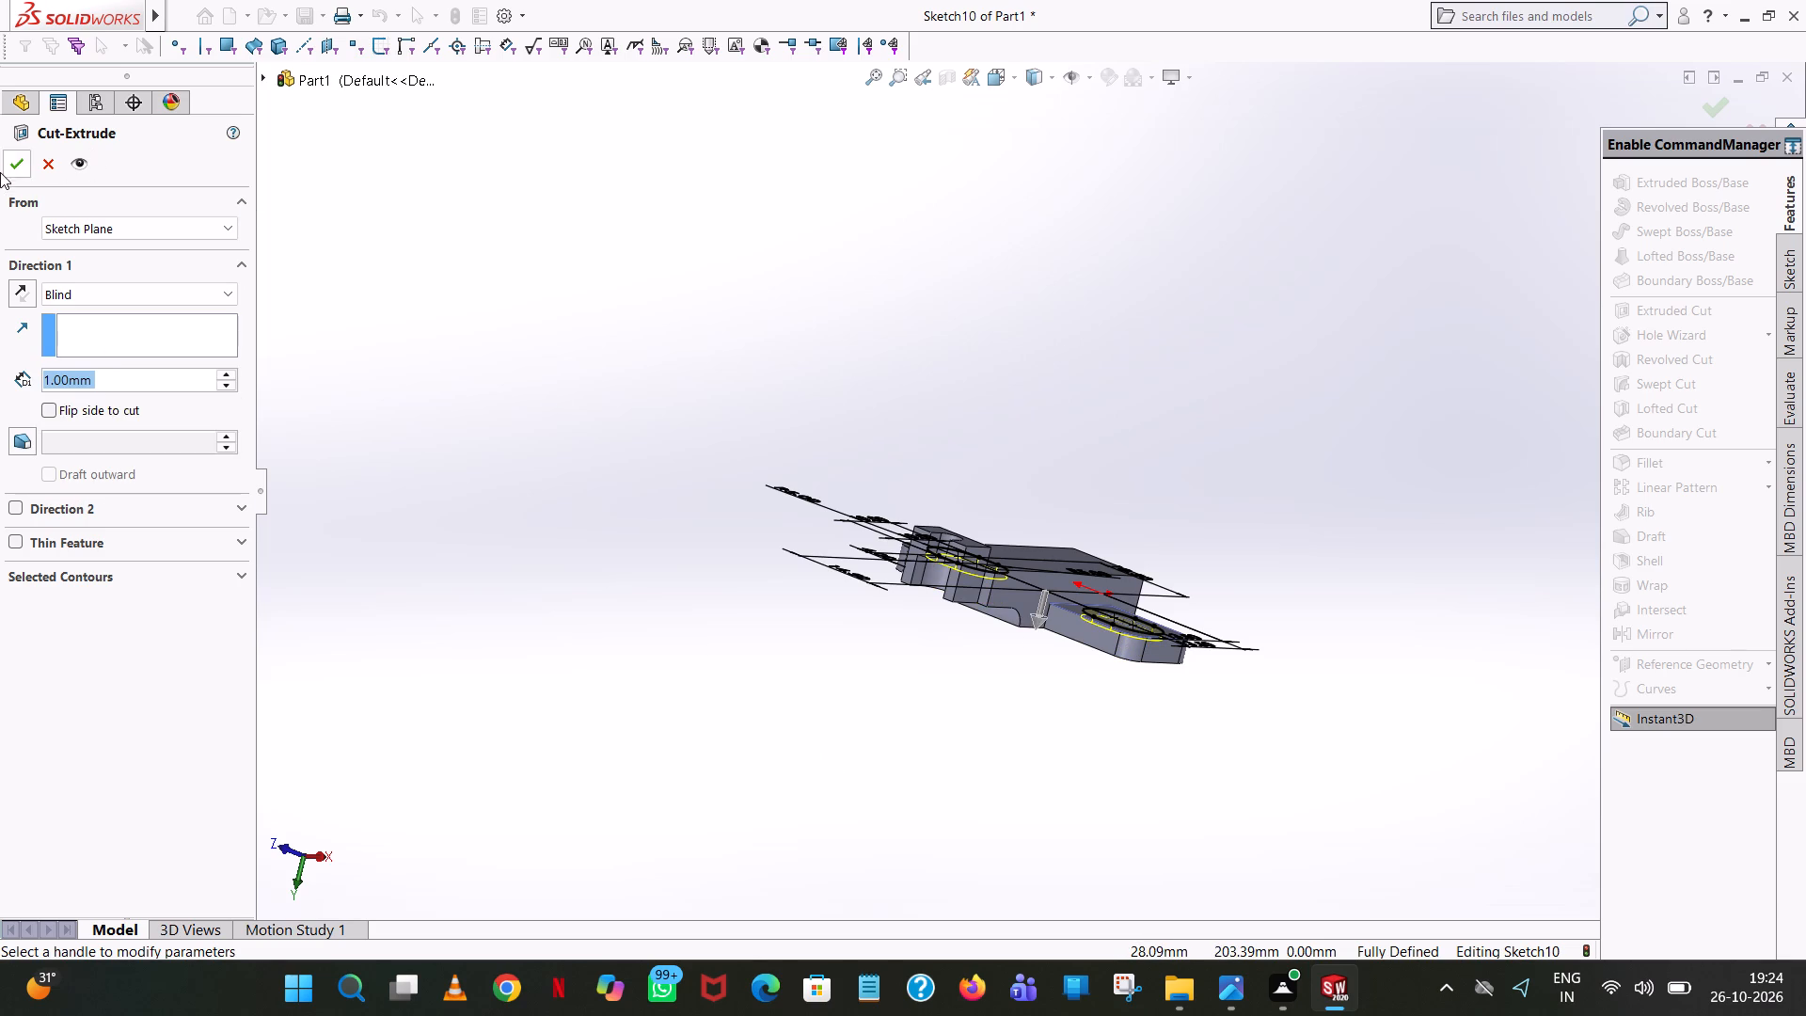
{"action": "left_click", "coordinate": [28, 161]}
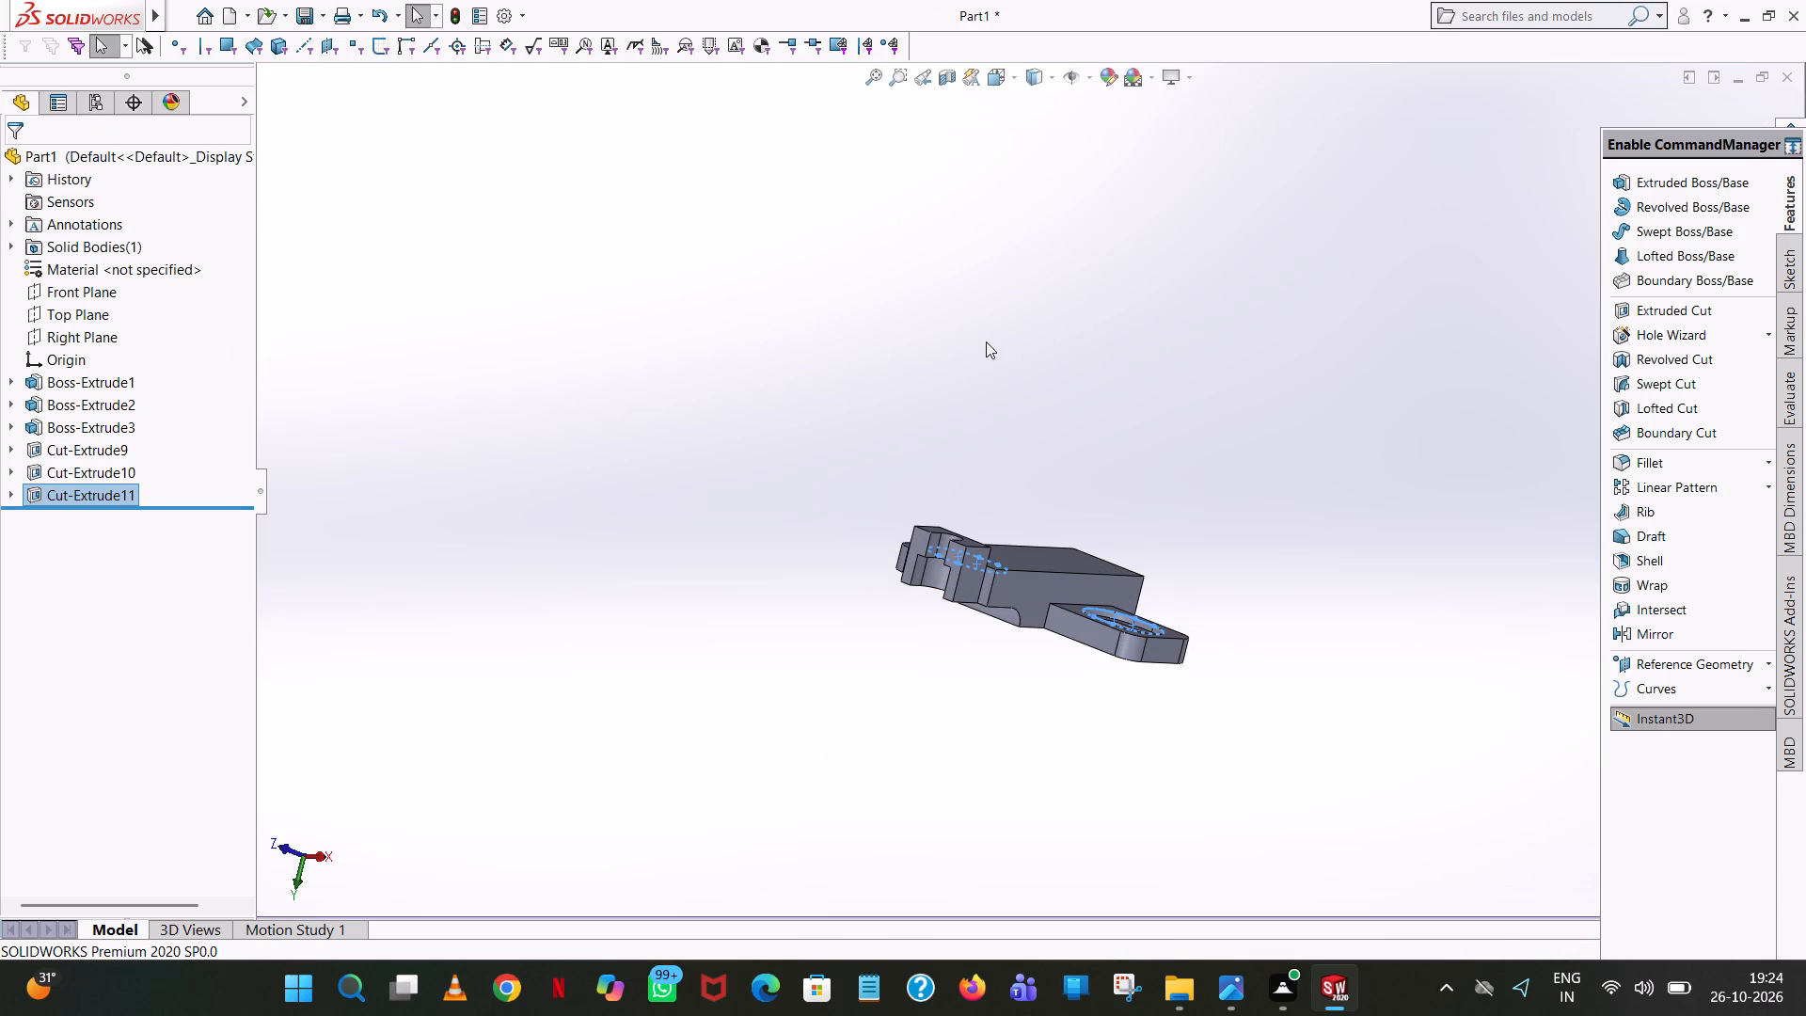
{"action": "left_click", "coordinate": [995, 340]}
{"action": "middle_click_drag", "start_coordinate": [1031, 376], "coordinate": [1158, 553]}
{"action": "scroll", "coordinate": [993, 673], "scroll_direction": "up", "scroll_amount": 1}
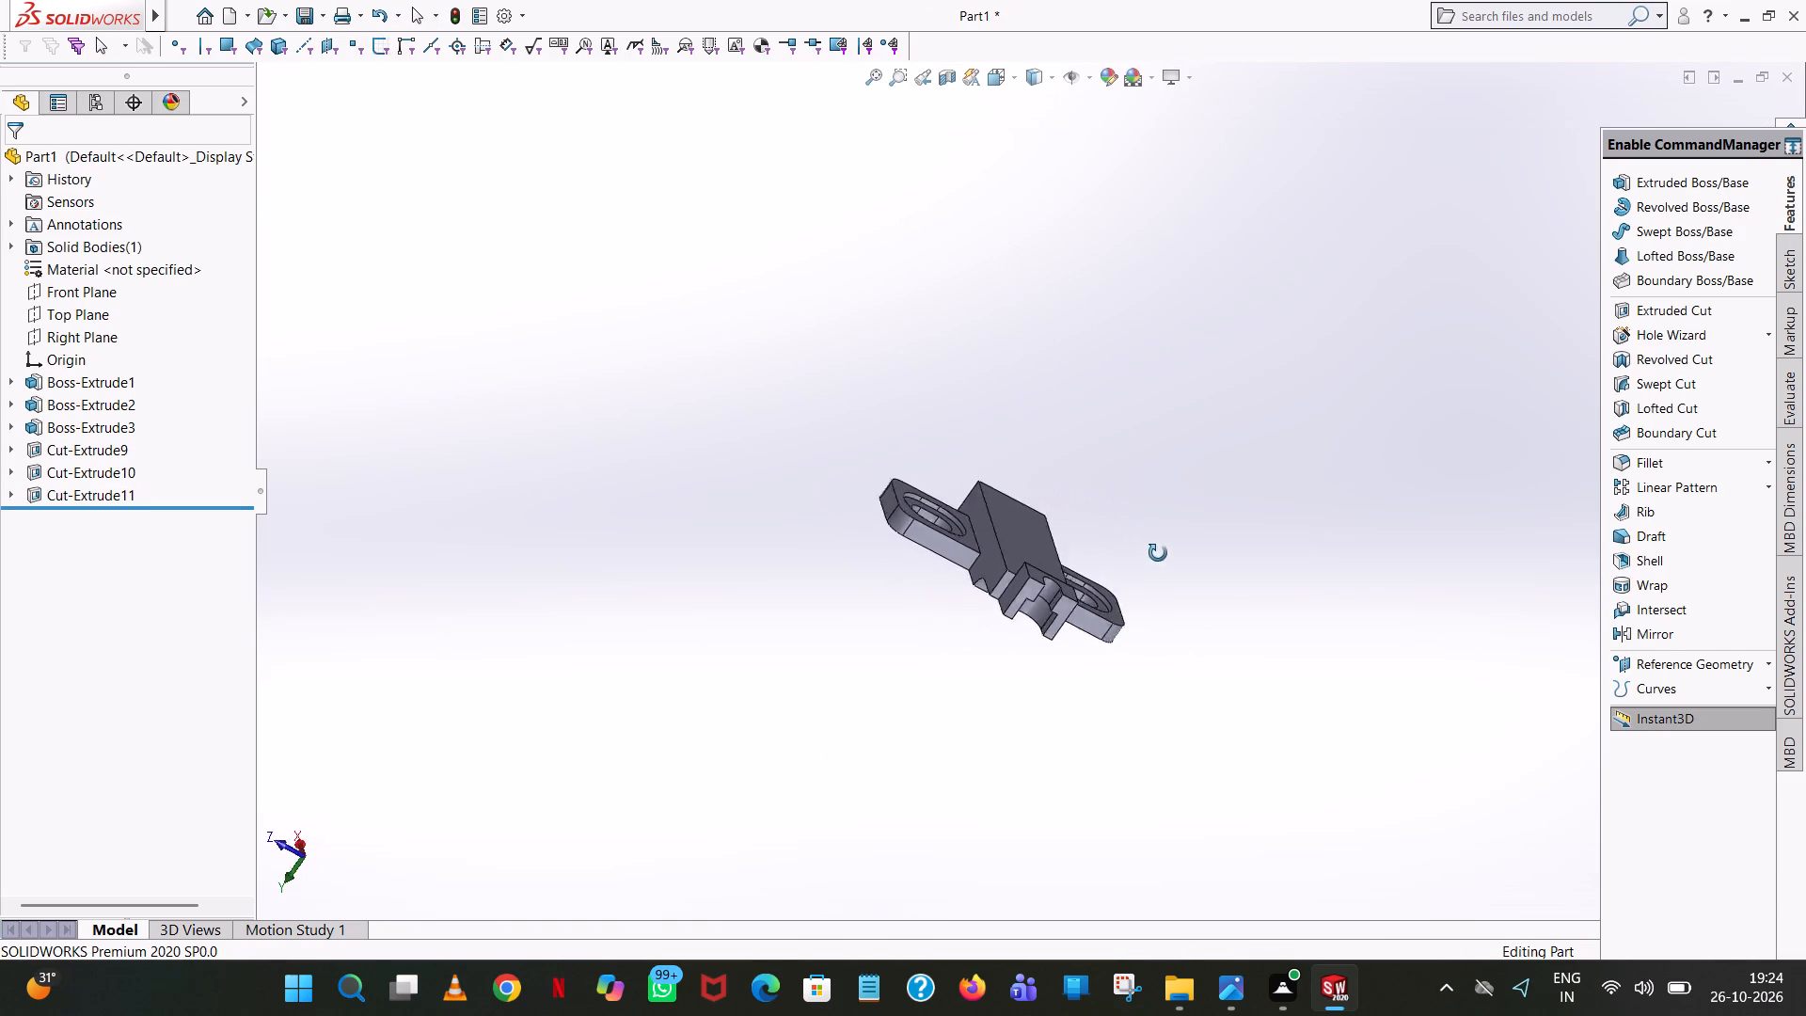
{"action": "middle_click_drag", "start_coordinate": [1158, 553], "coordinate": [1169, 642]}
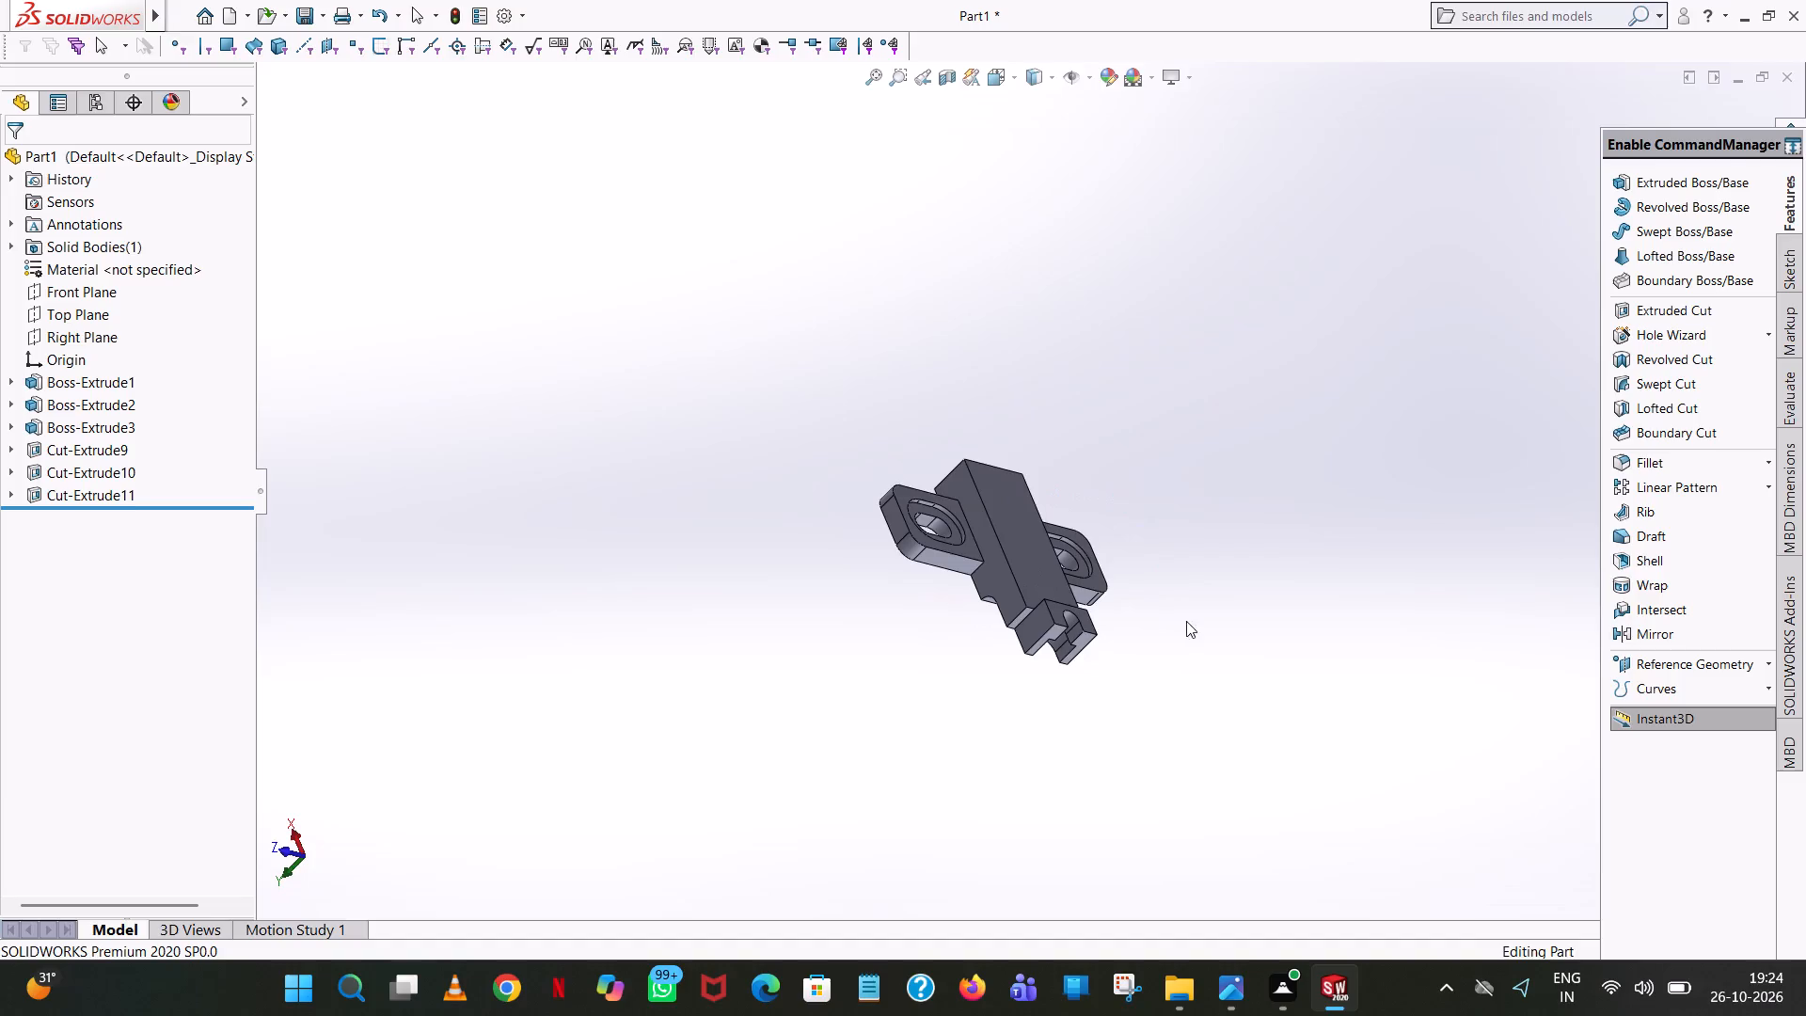
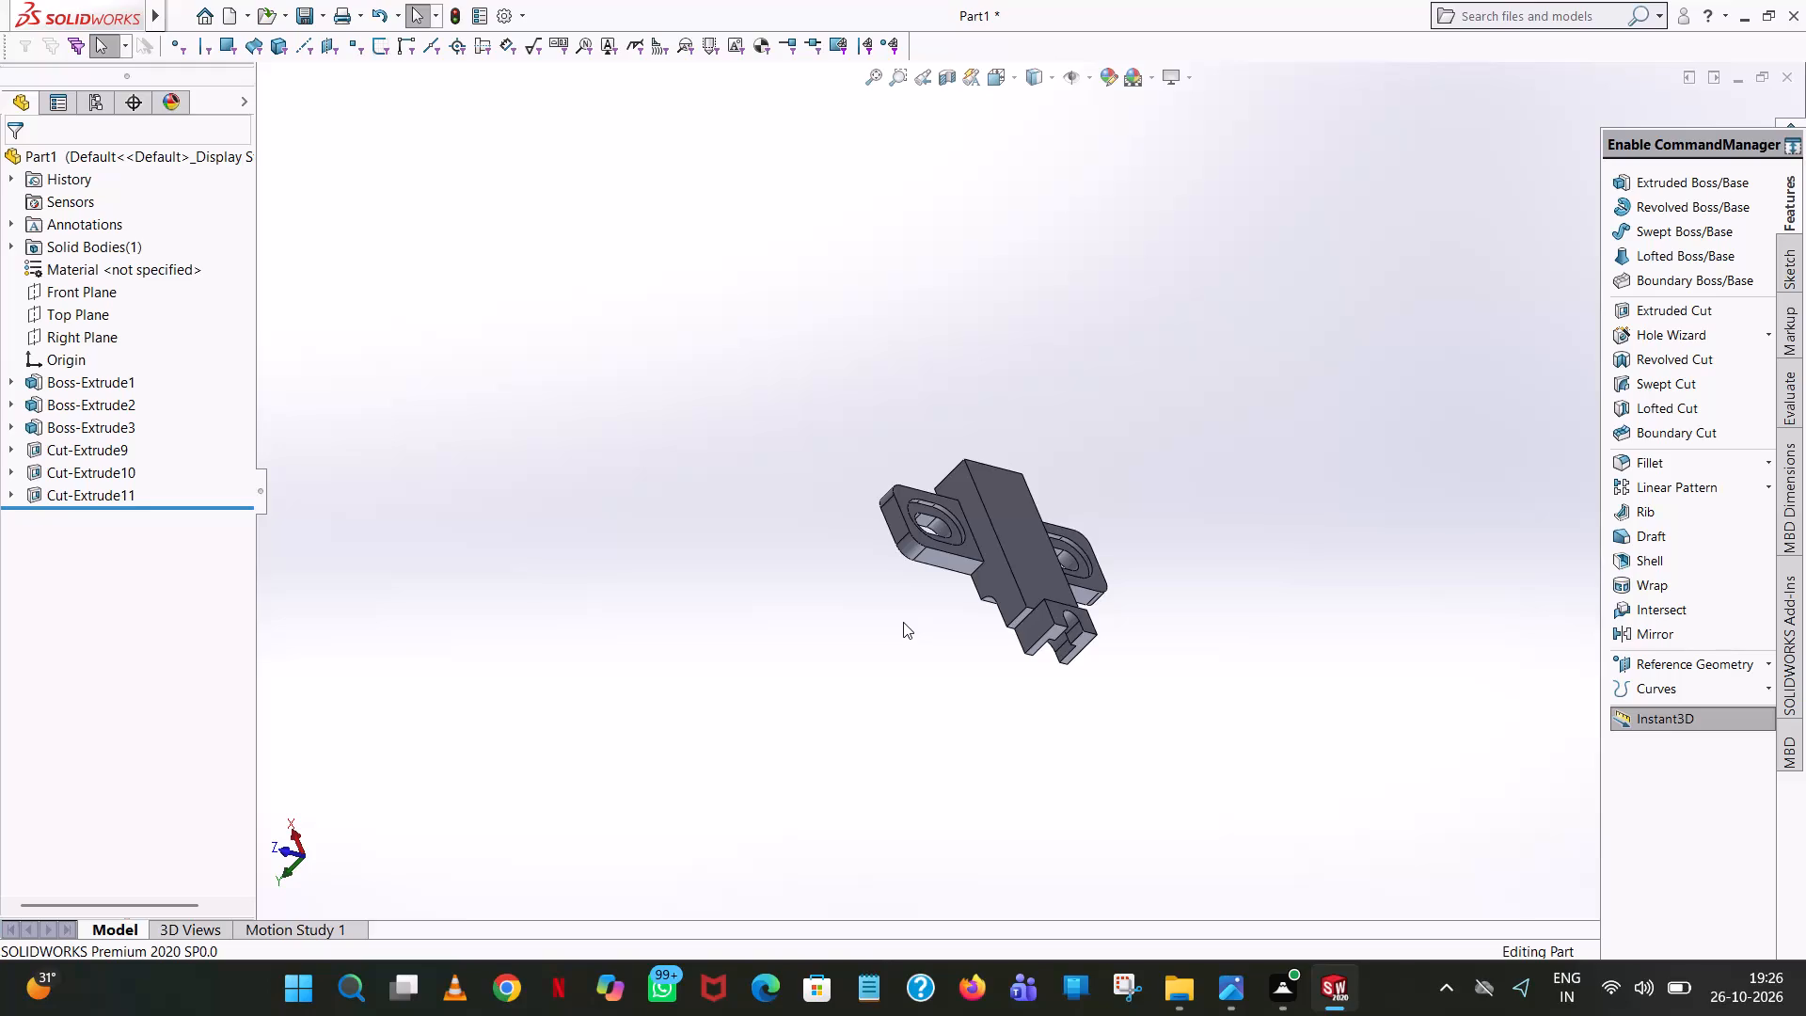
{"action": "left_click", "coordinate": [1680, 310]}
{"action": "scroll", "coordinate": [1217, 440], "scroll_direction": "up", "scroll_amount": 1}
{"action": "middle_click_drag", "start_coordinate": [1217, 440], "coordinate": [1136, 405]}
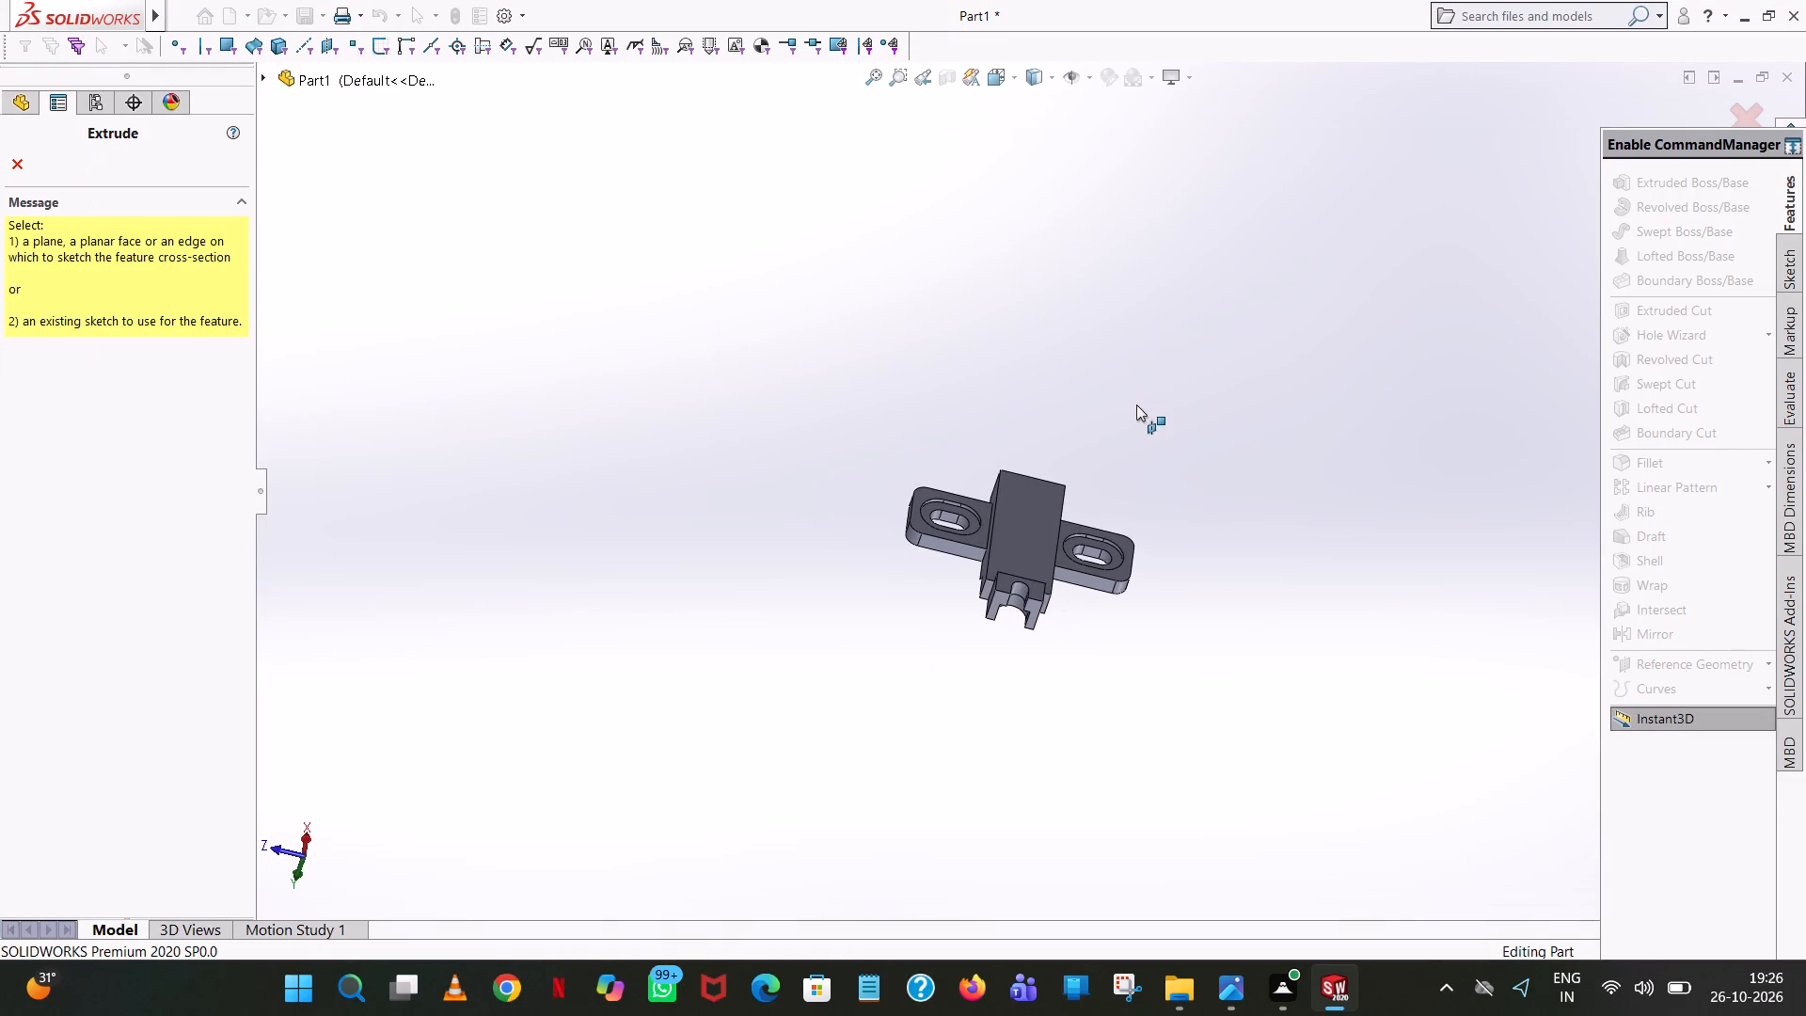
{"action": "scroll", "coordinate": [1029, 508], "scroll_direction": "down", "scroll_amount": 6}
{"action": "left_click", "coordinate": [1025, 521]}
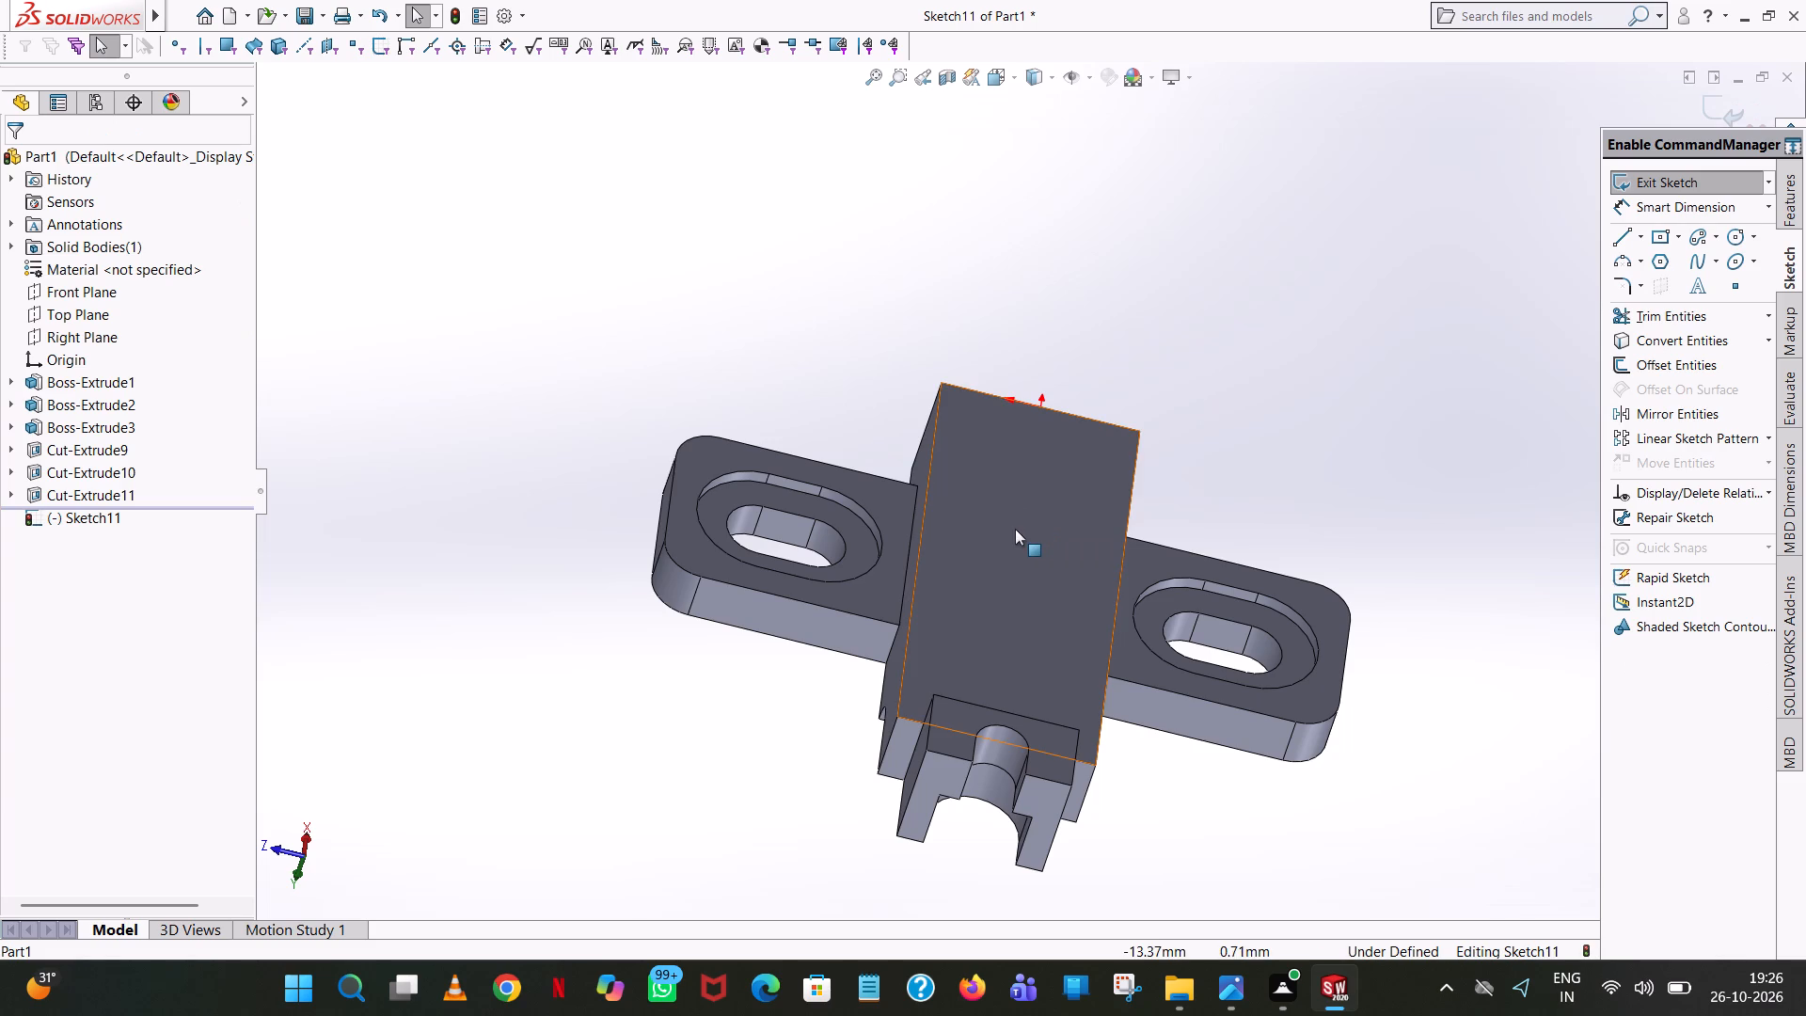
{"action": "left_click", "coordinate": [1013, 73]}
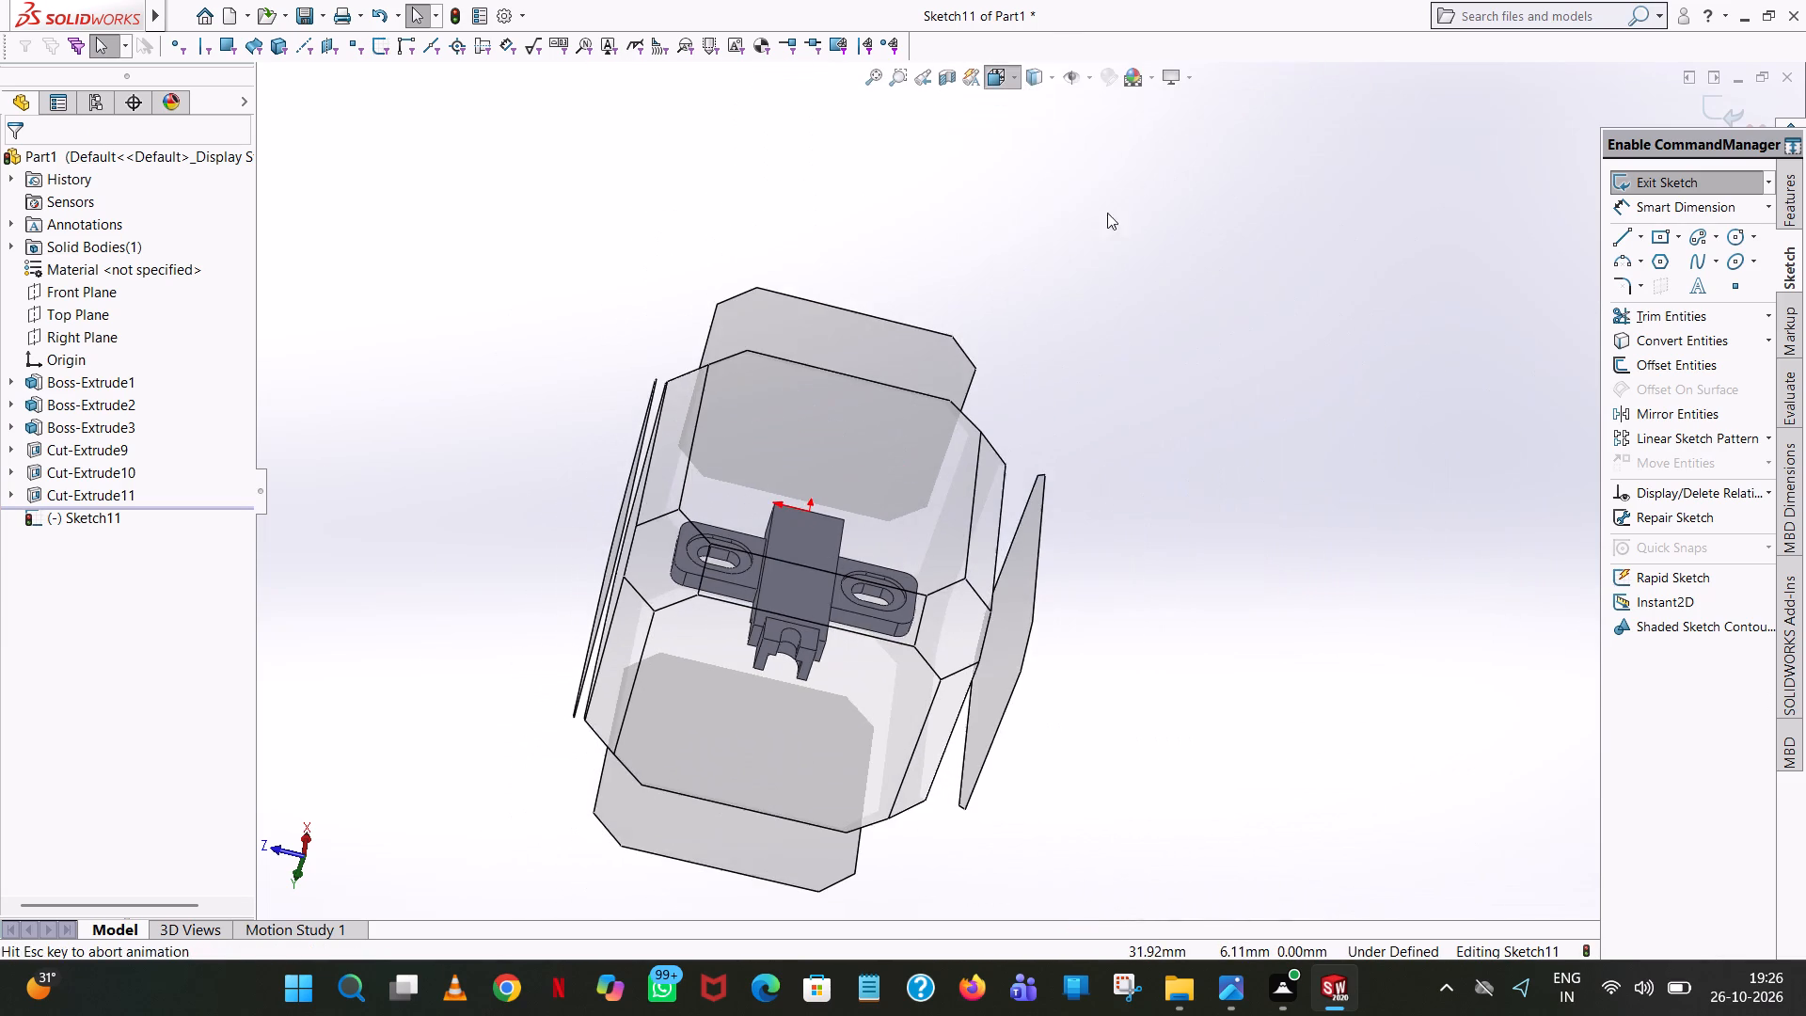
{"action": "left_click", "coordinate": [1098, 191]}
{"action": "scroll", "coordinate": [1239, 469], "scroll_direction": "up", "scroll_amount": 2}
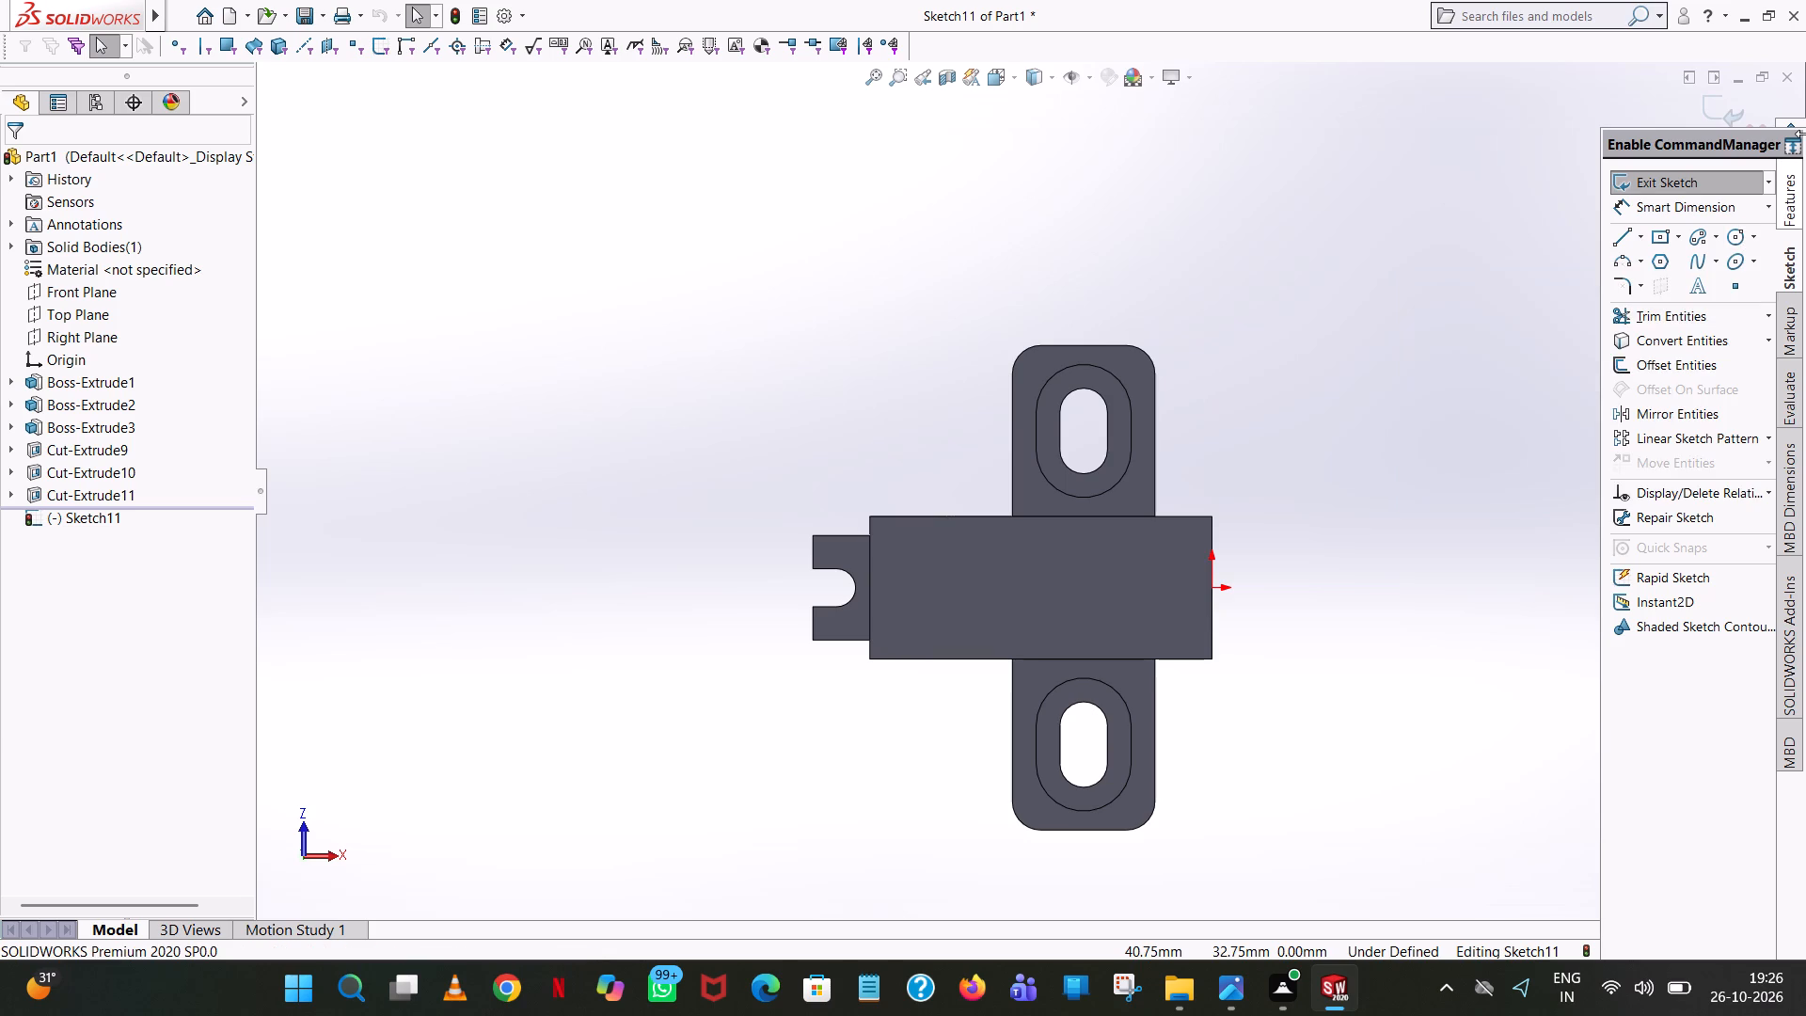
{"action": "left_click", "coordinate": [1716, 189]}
Chamfer the main block's recessed top-face edge next to the notched end tab by 3 mm at 45°.
{"action": "middle_click_drag", "start_coordinate": [1167, 317], "coordinate": [1382, 329]}
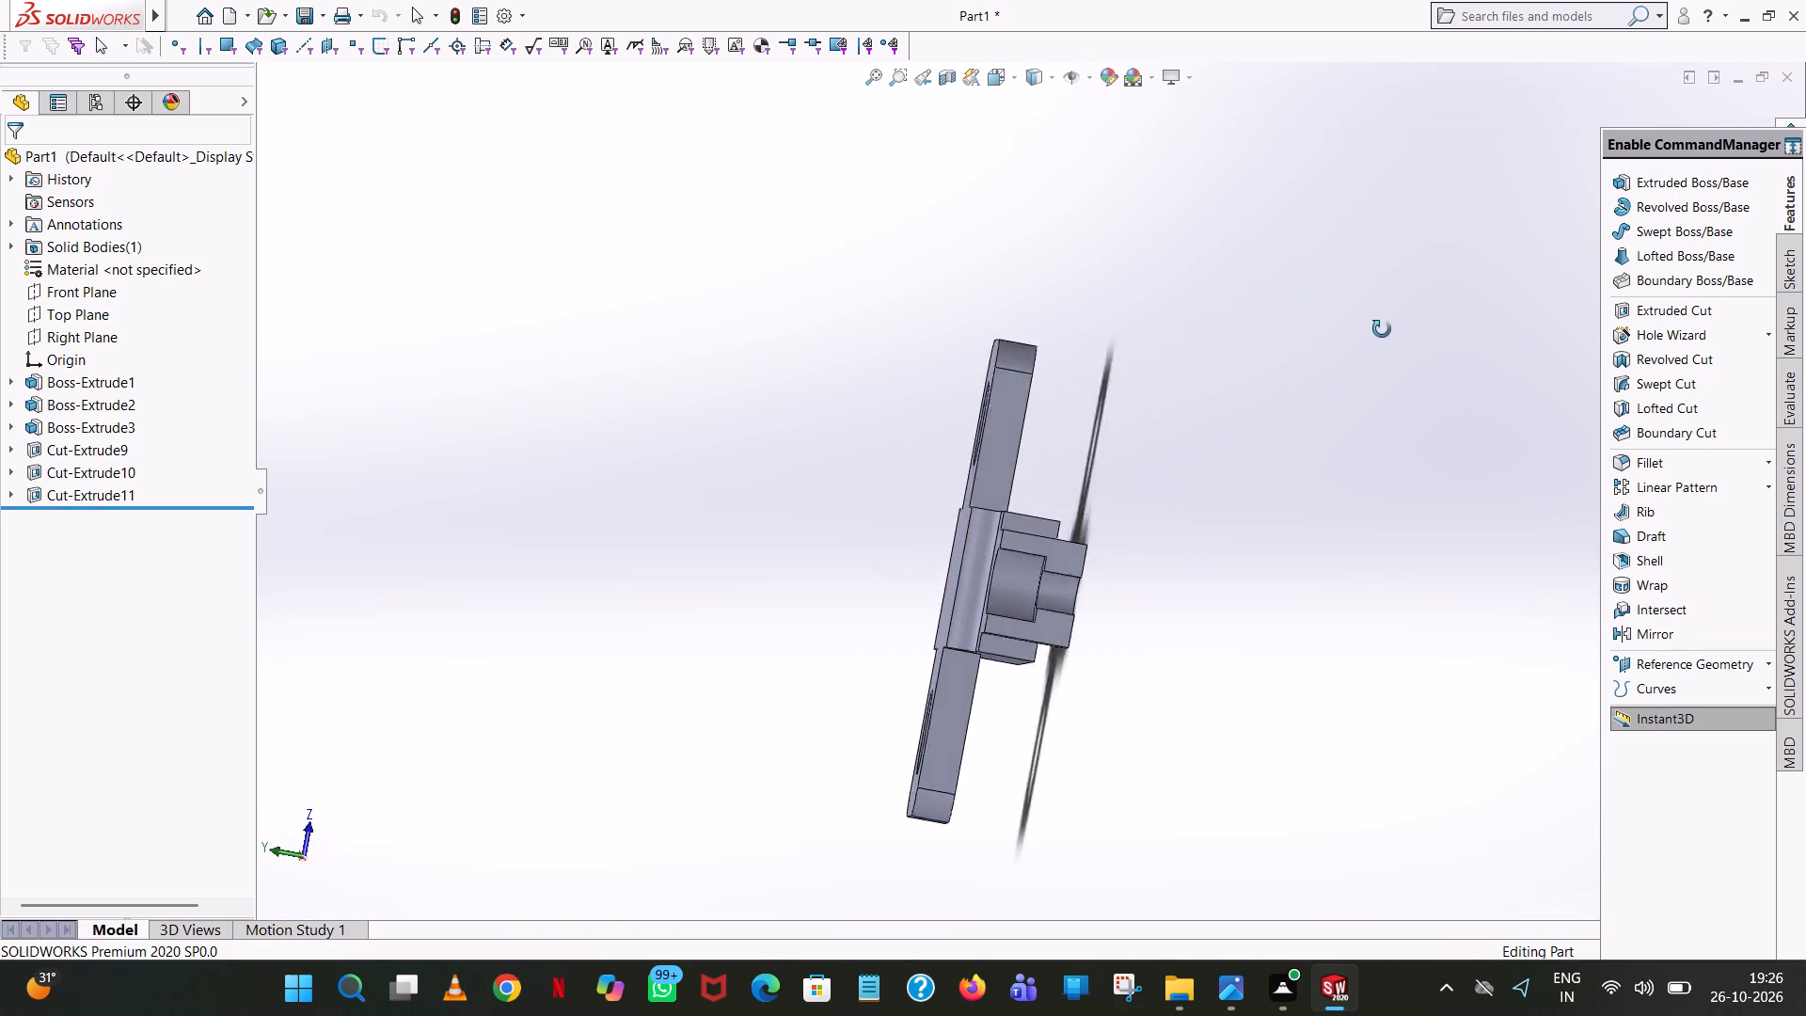
{"action": "middle_click_drag", "start_coordinate": [1382, 329], "coordinate": [1450, 276]}
{"action": "scroll", "coordinate": [1233, 564], "scroll_direction": "up", "scroll_amount": 1}
{"action": "middle_click_drag", "start_coordinate": [1233, 564], "coordinate": [1350, 357]}
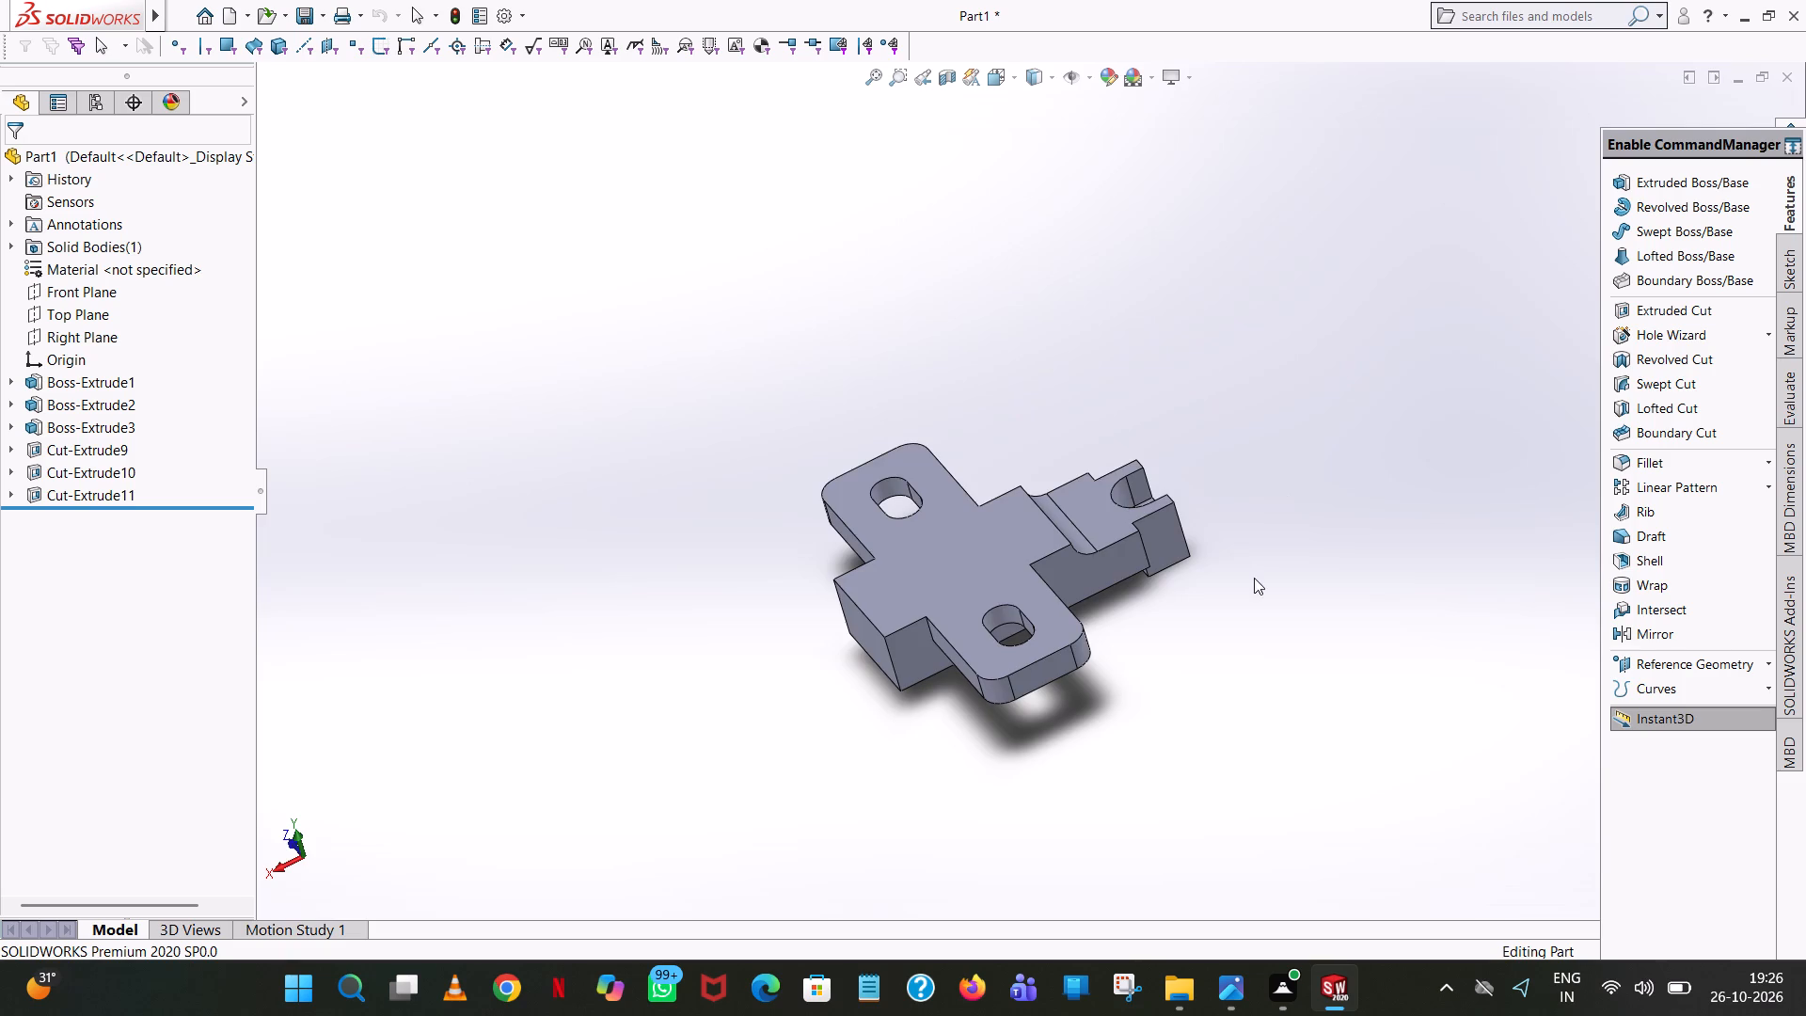
{"action": "middle_click_drag", "start_coordinate": [1254, 578], "coordinate": [1253, 125]}
{"action": "middle_click_drag", "start_coordinate": [1178, 634], "coordinate": [1291, 230]}
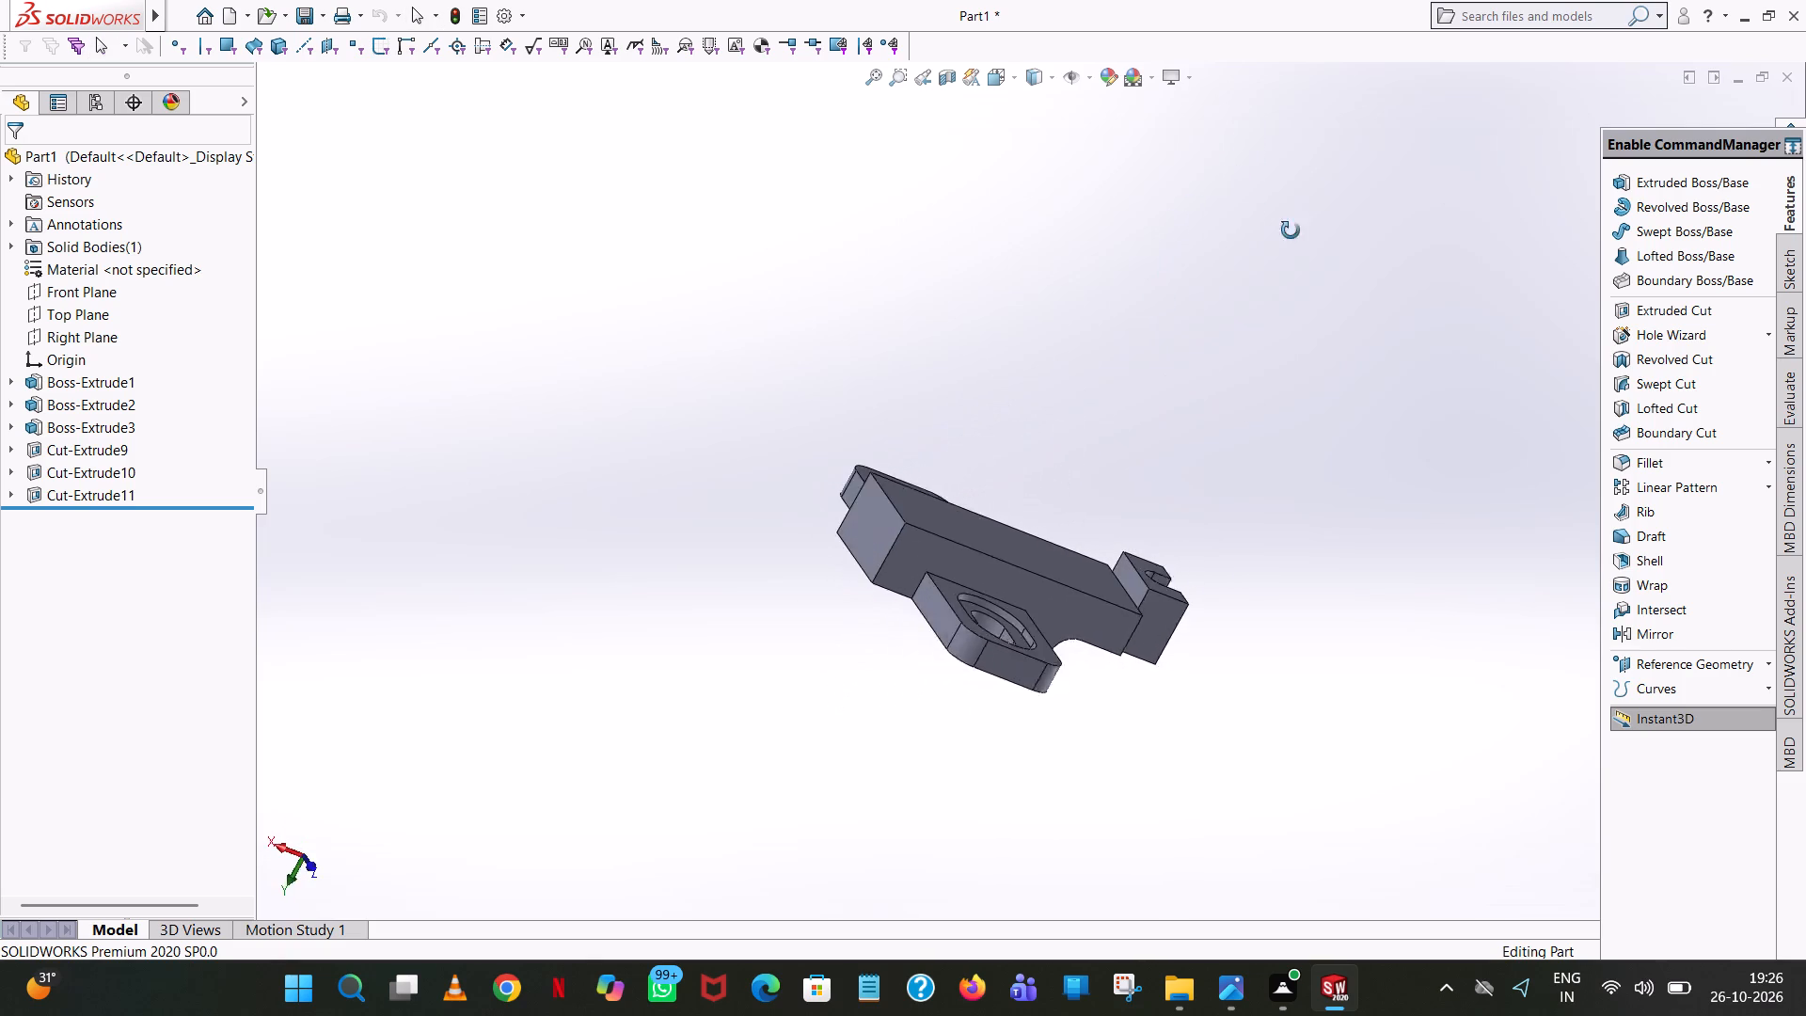
{"action": "middle_click_drag", "start_coordinate": [1291, 230], "coordinate": [1219, 416]}
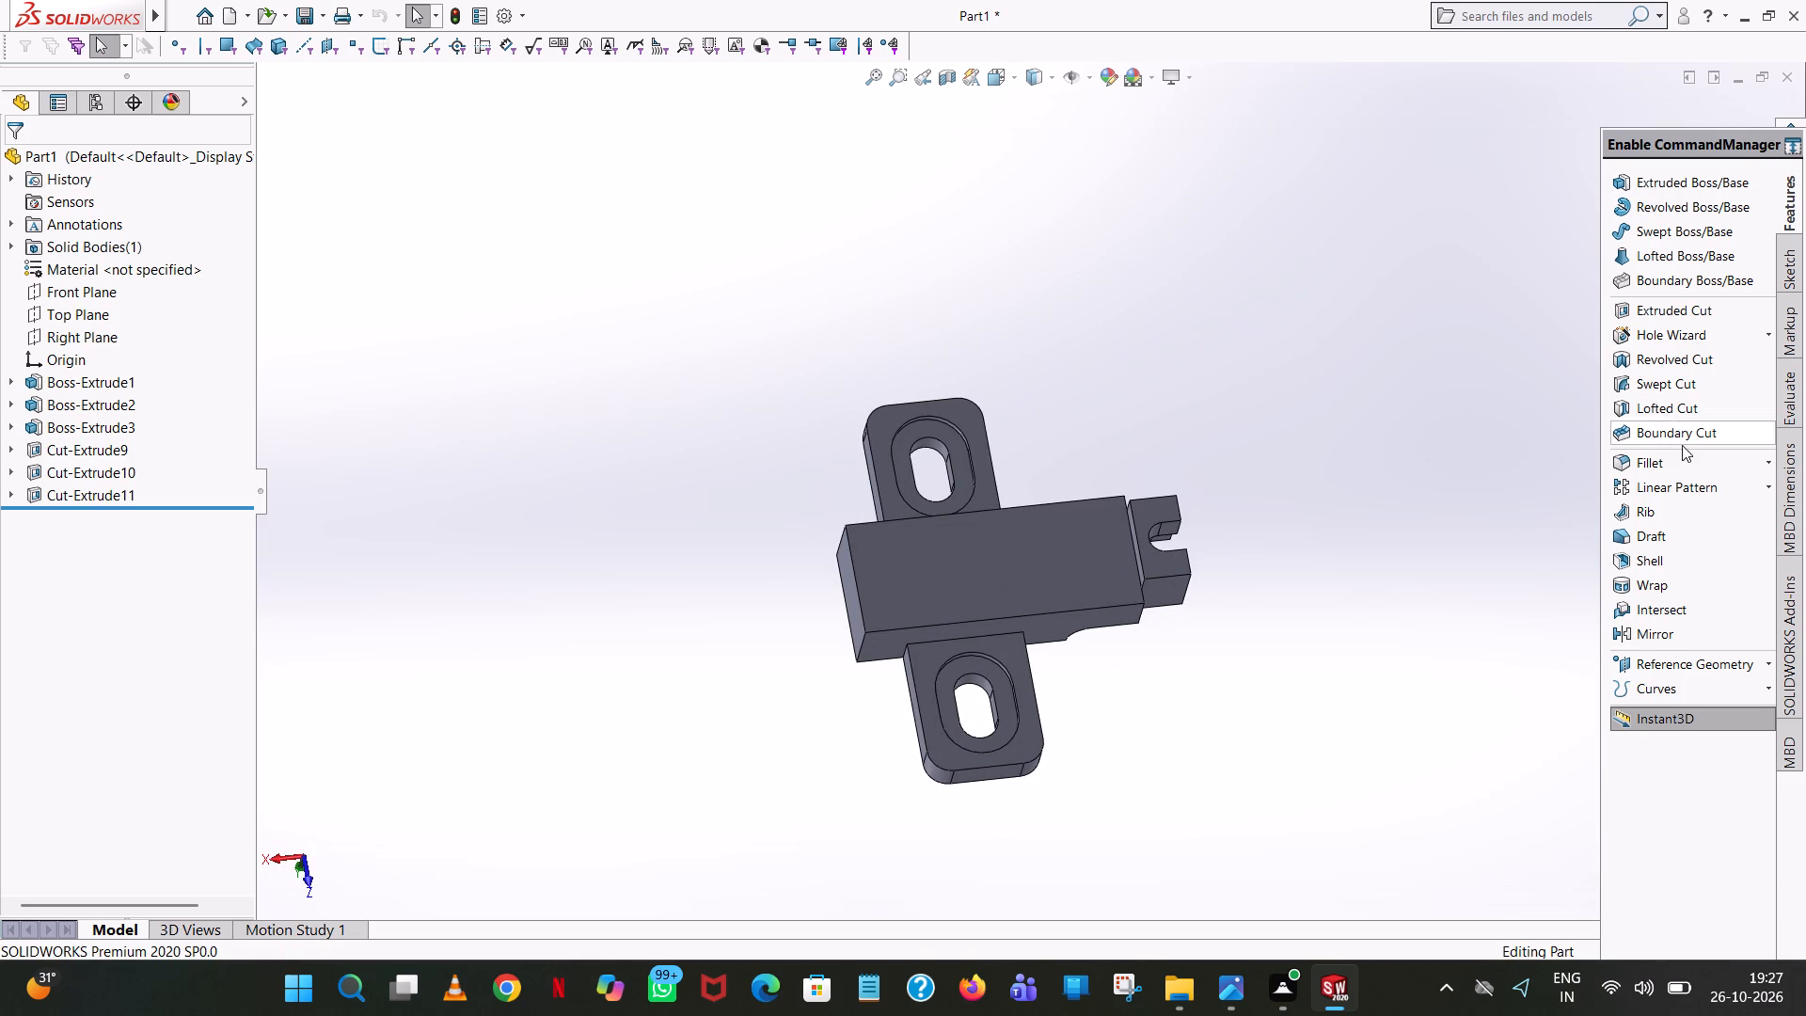
{"action": "left_click", "coordinate": [1775, 460]}
{"action": "left_click", "coordinate": [1731, 488]}
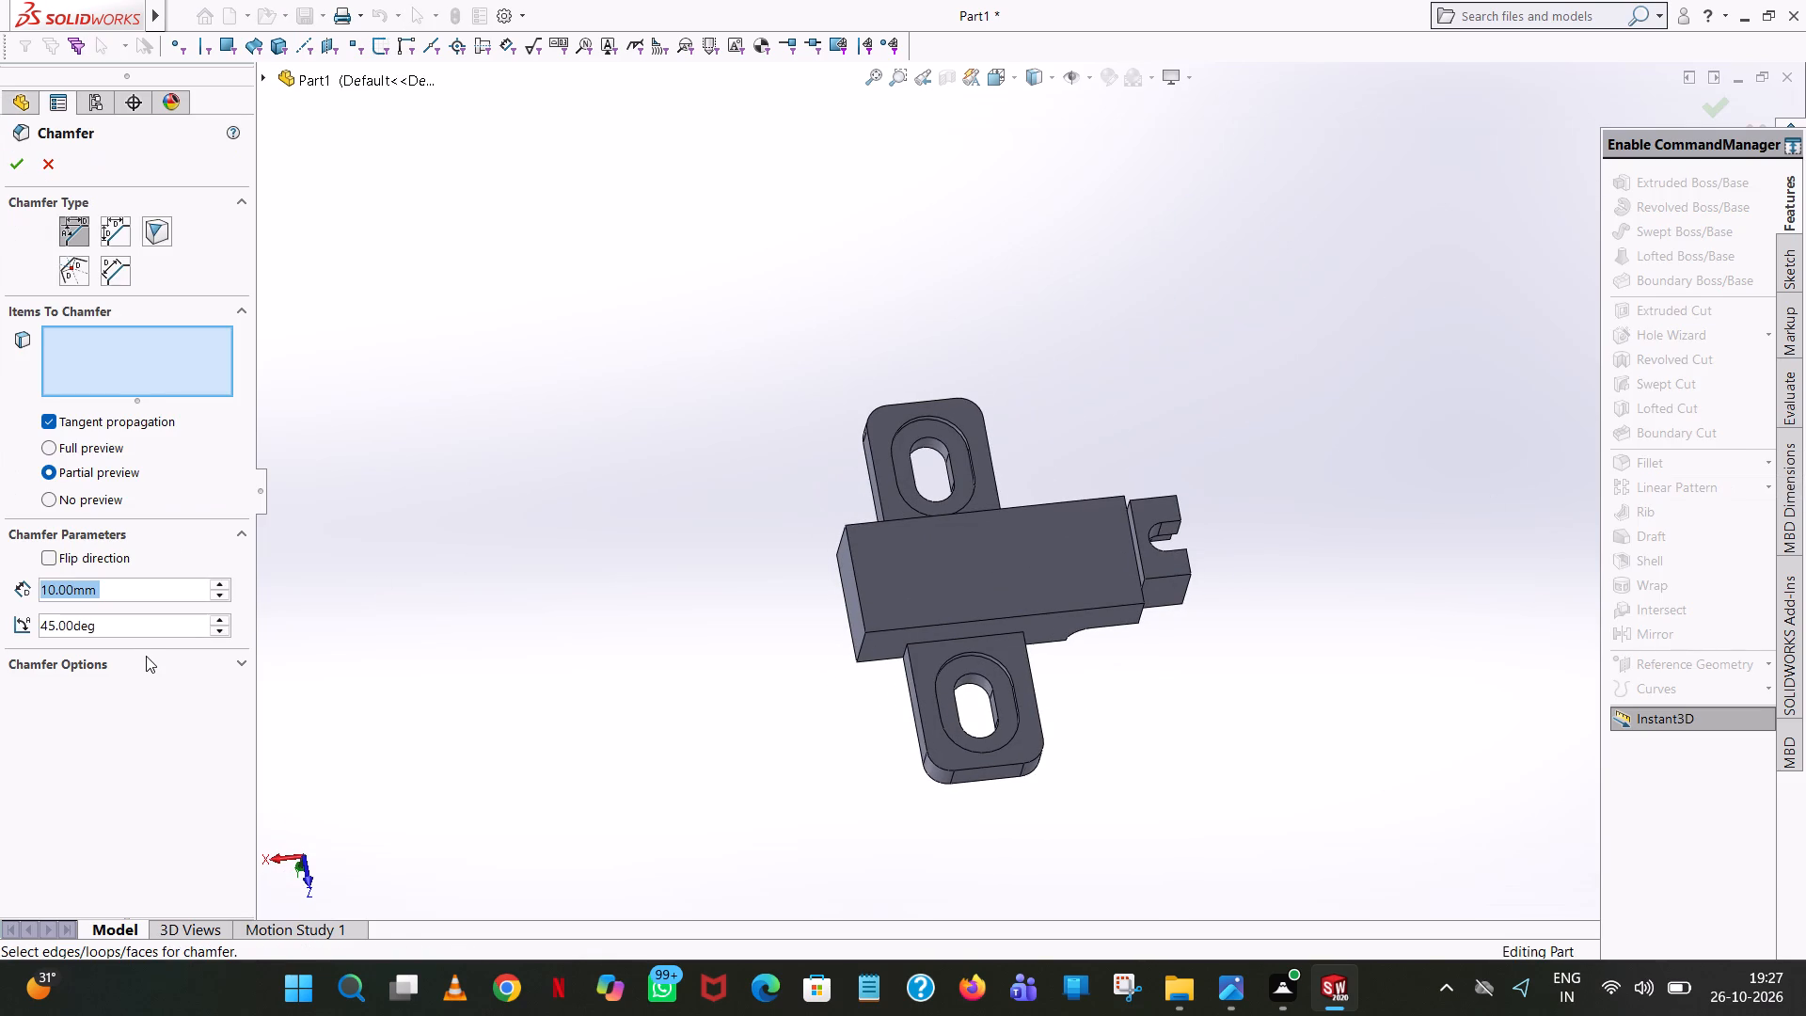
{"action": "key", "text": "3"}
{"action": "left_click", "coordinate": [448, 512]}
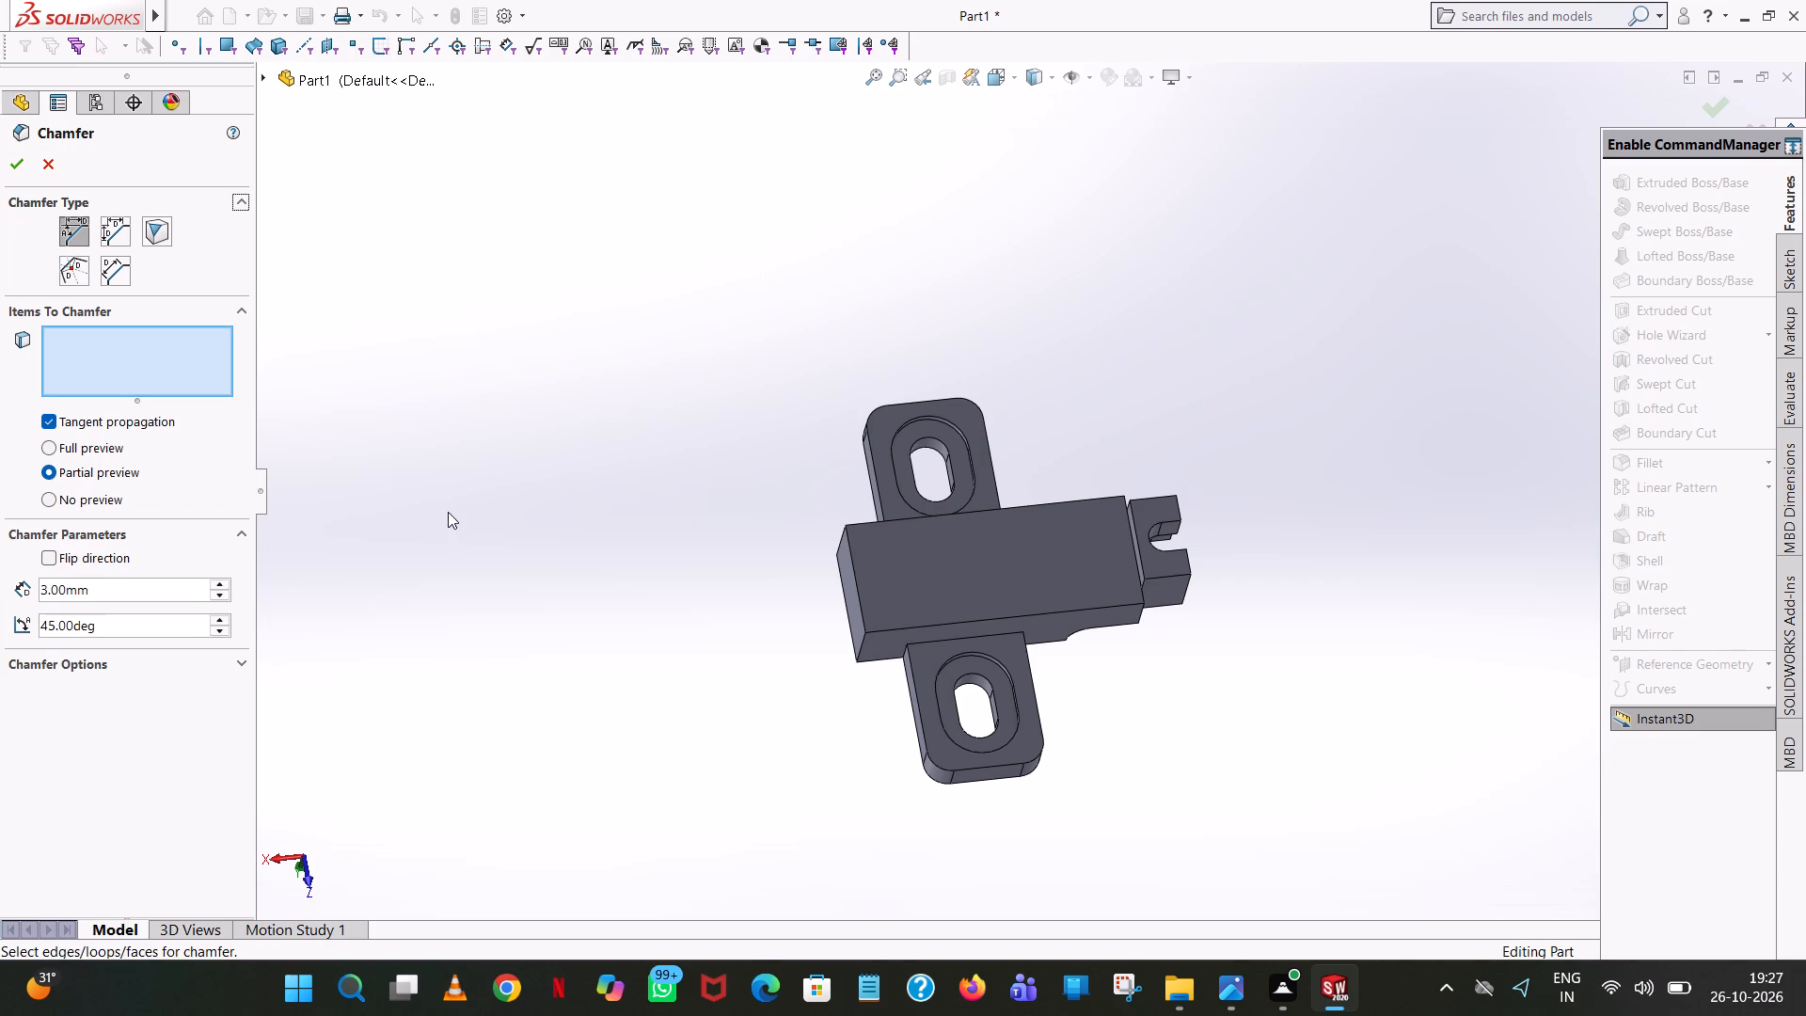
{"action": "scroll", "coordinate": [1069, 561], "scroll_direction": "down", "scroll_amount": 5}
{"action": "middle_click_drag", "start_coordinate": [1072, 570], "coordinate": [1140, 506]}
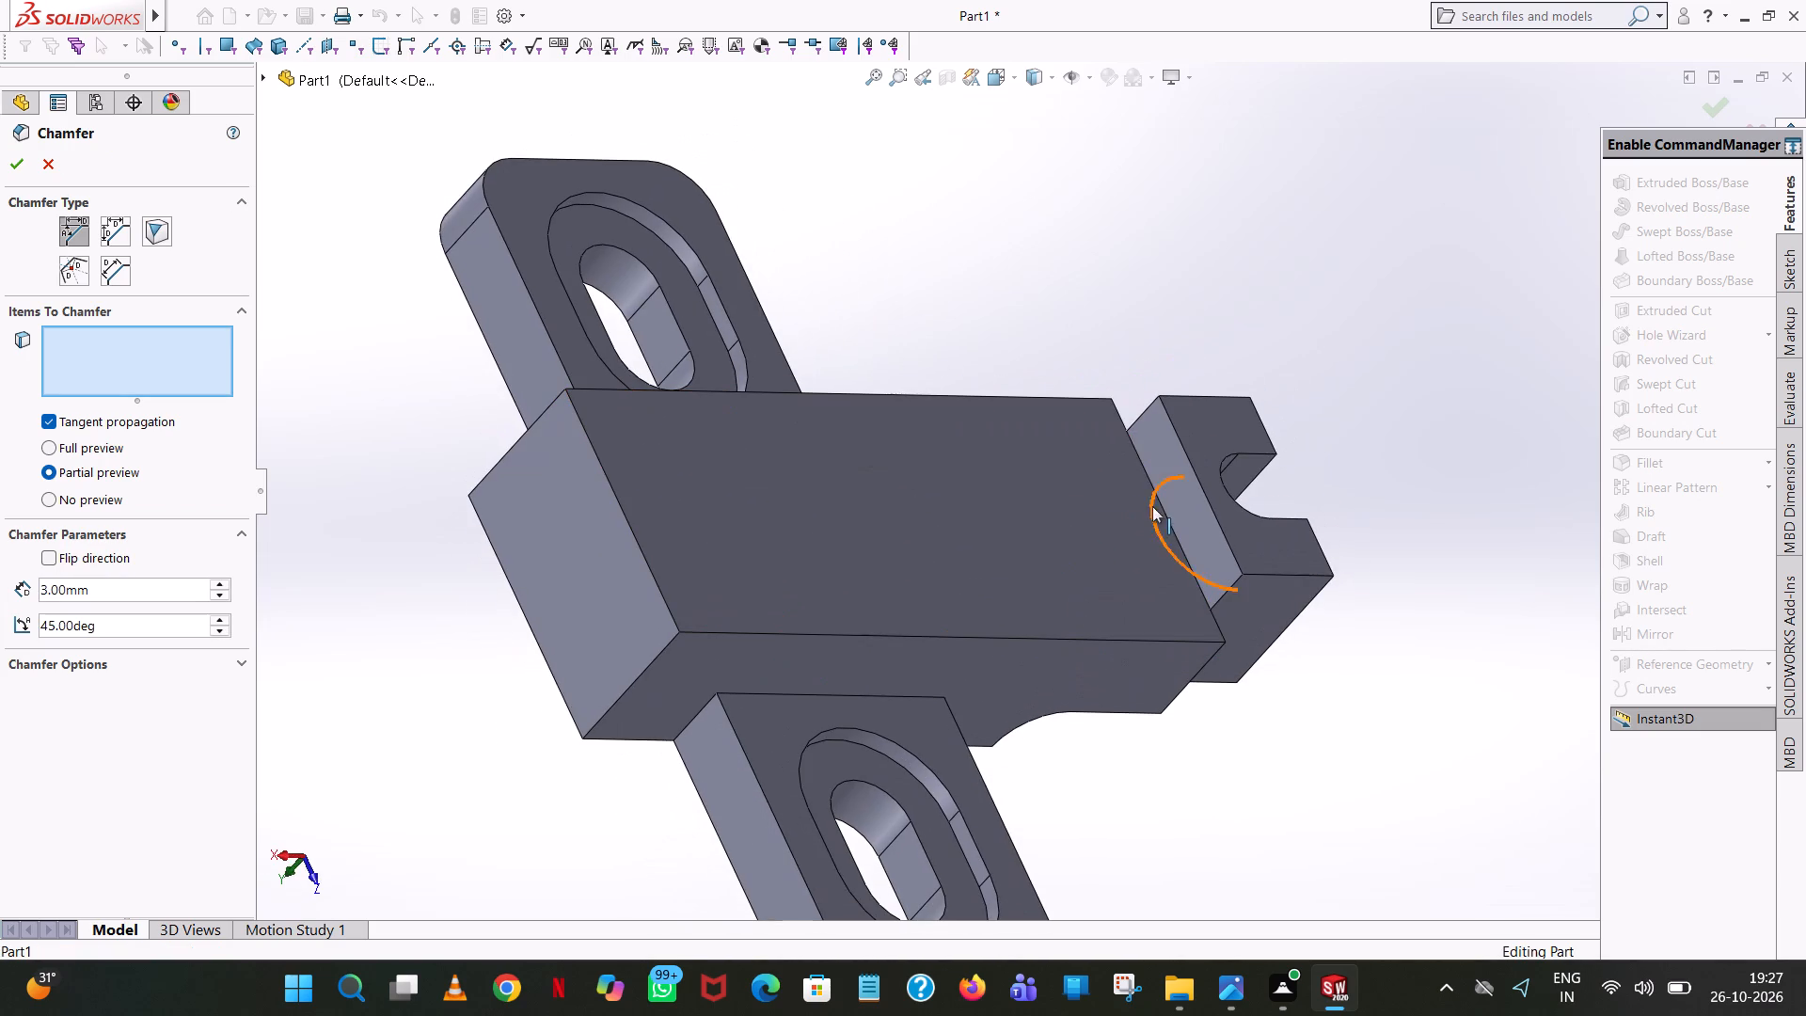
{"action": "left_click", "coordinate": [1164, 510]}
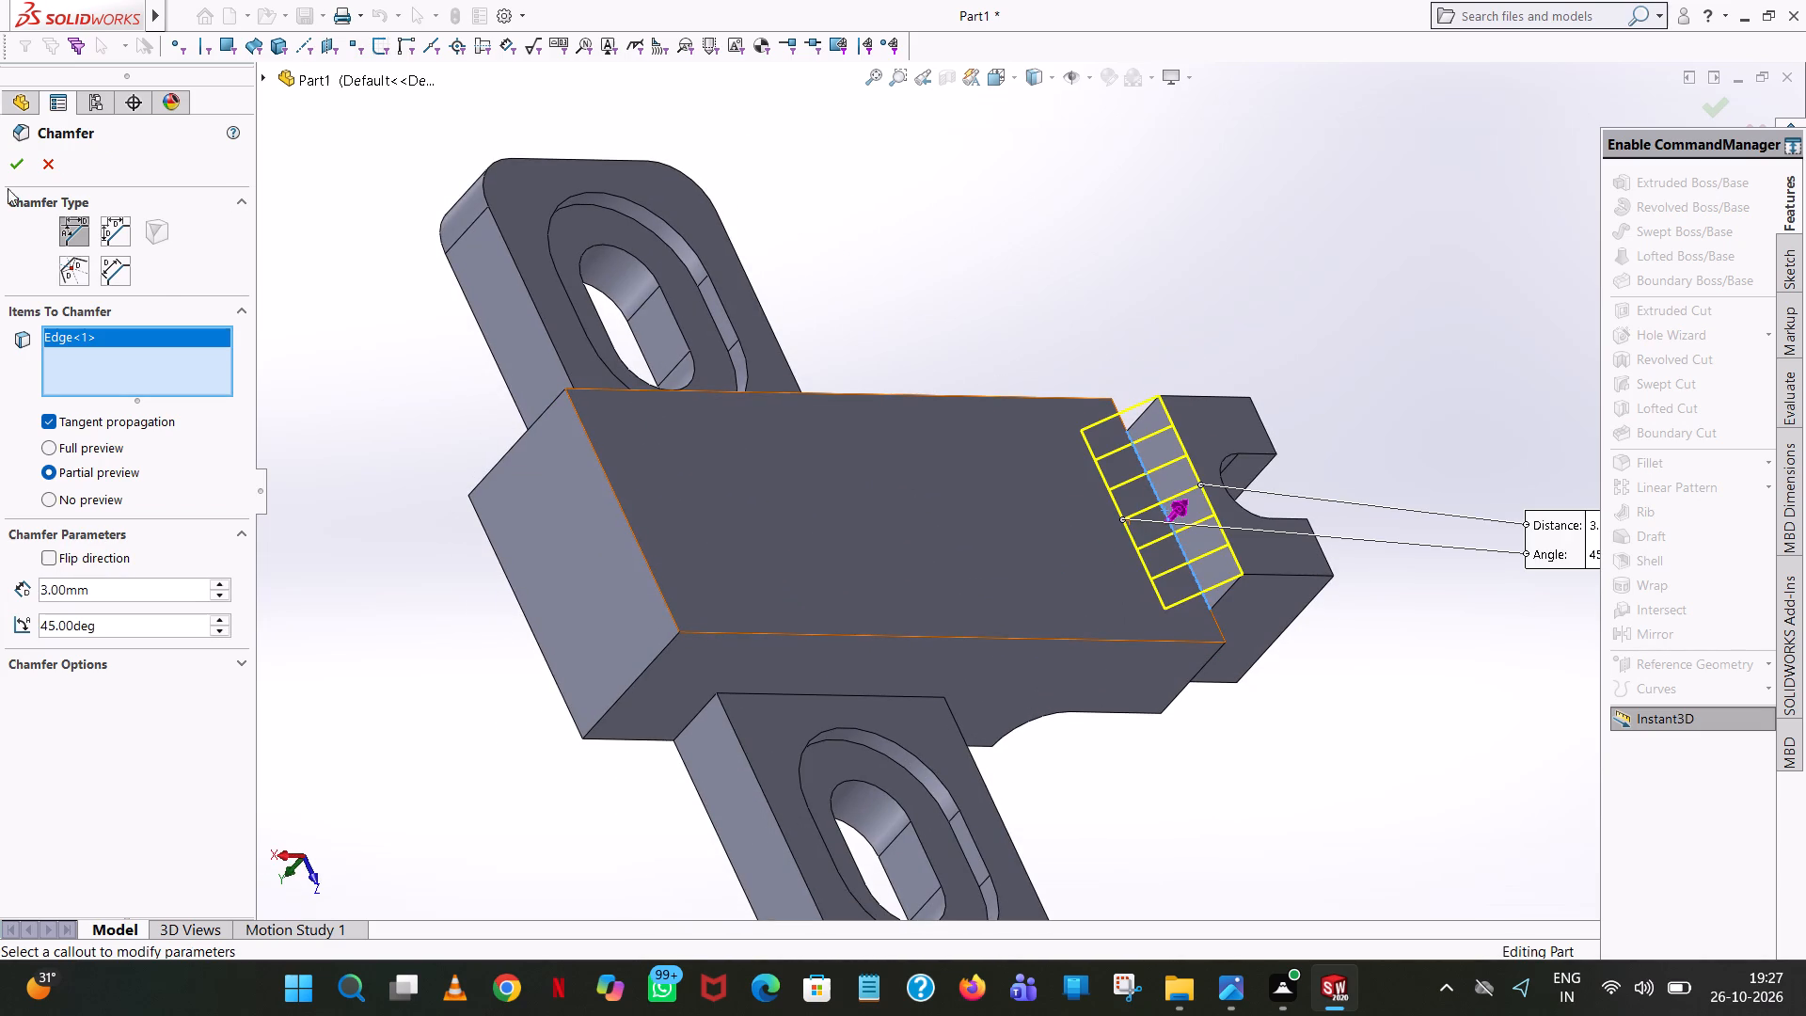
{"action": "left_click", "coordinate": [6, 161]}
{"action": "left_click", "coordinate": [1076, 190]}
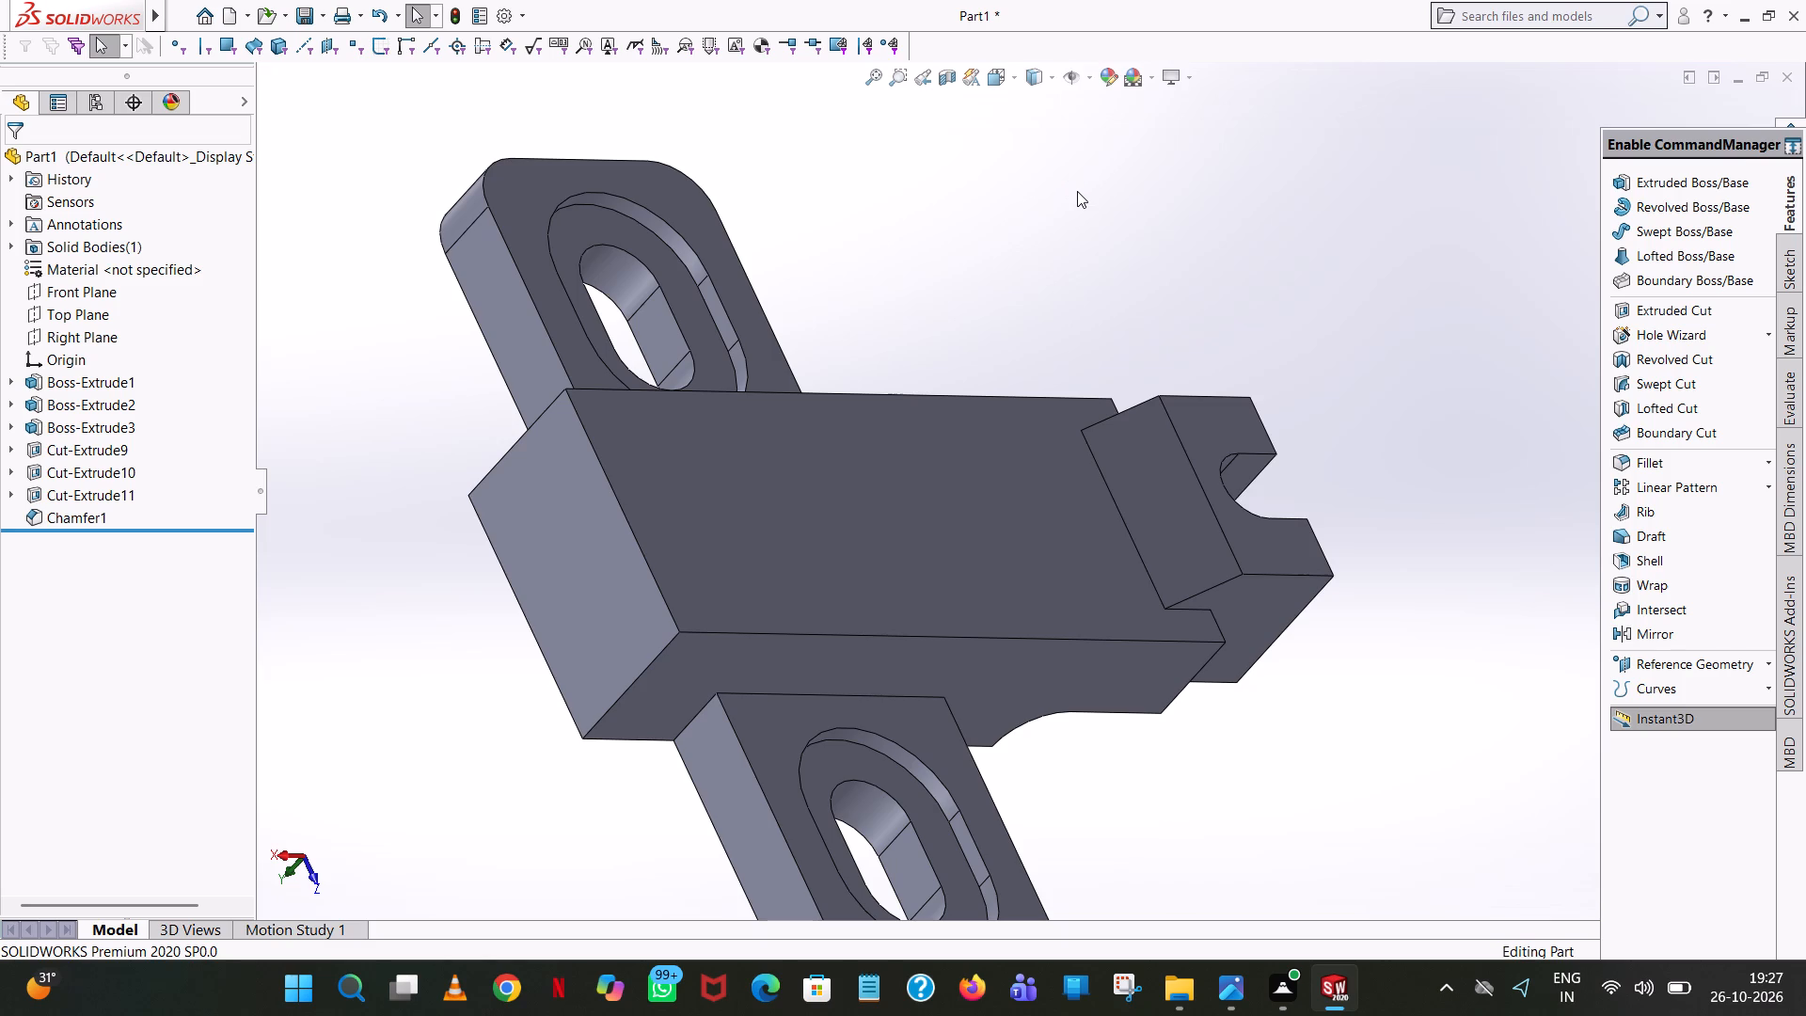
Start an extruded-cut sketch on the main block's large outer face and draw a 23 mm centreline-aligned line from the origin towards the notched tab.
{"action": "middle_click_drag", "start_coordinate": [1111, 228], "coordinate": [1190, 135]}
{"action": "scroll", "coordinate": [1086, 211], "scroll_direction": "up", "scroll_amount": 1}
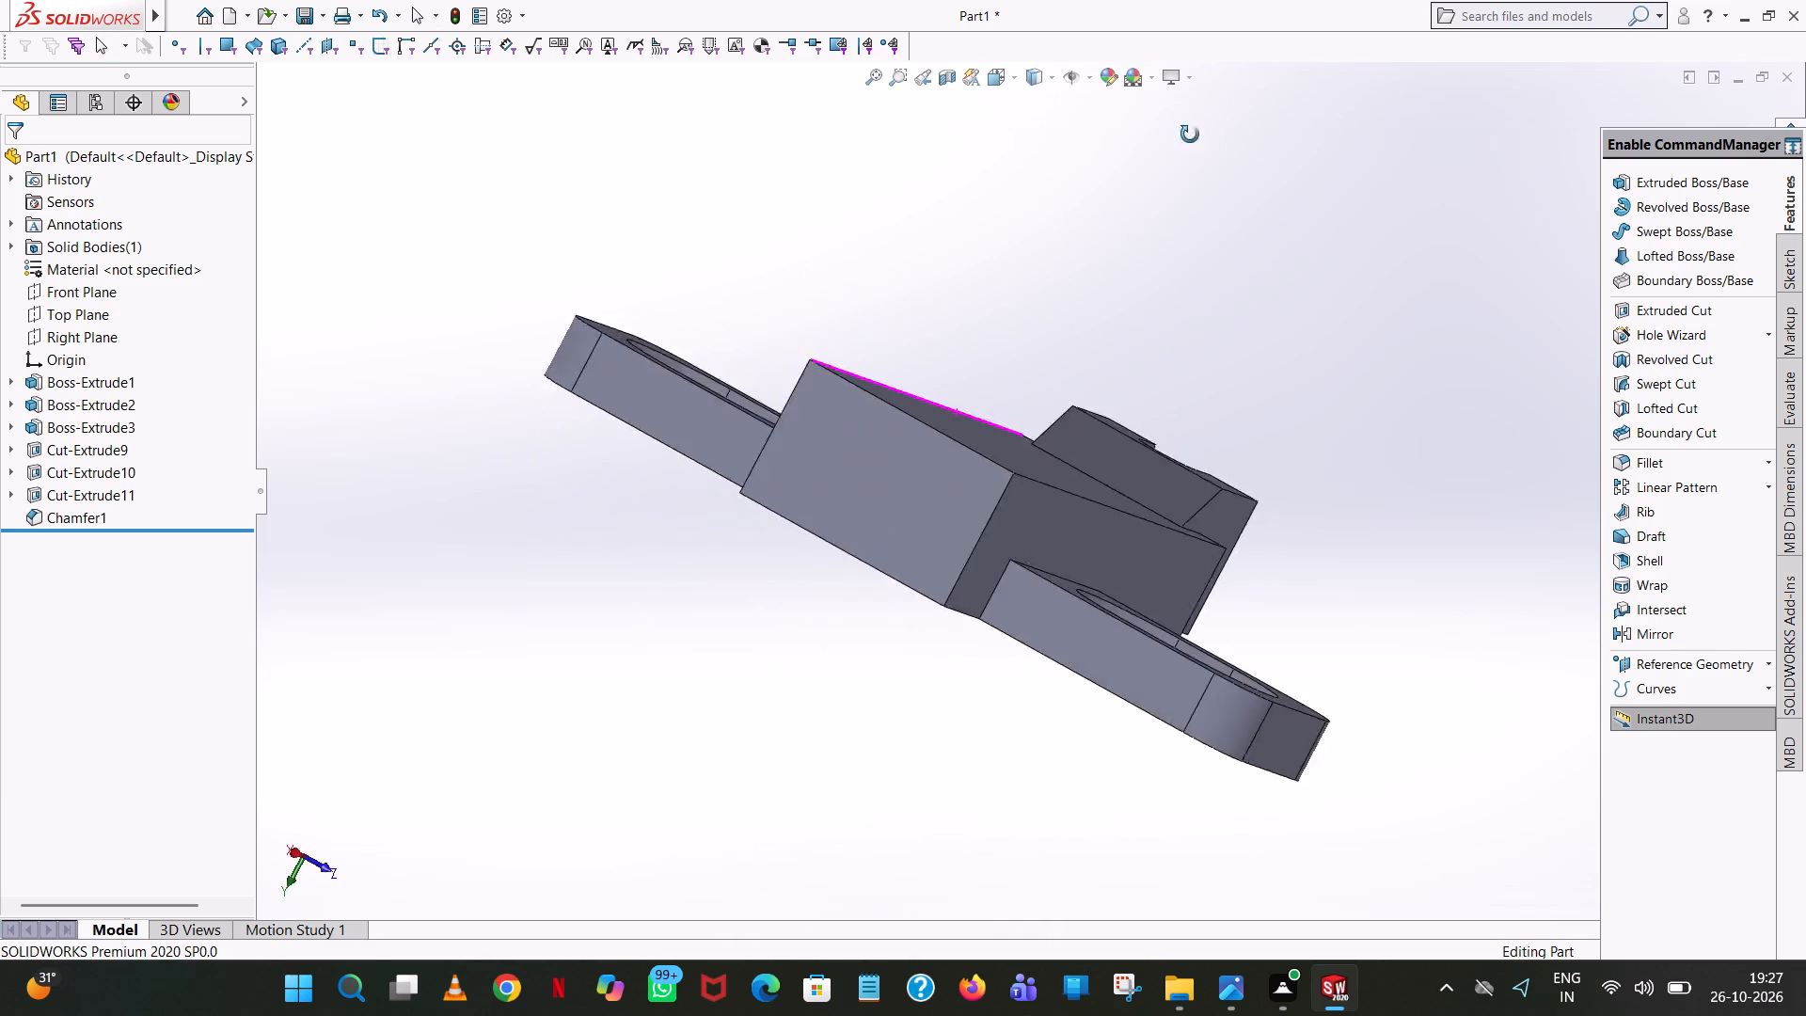
{"action": "middle_click_drag", "start_coordinate": [1190, 135], "coordinate": [1034, 325]}
{"action": "left_click", "coordinate": [1638, 307]}
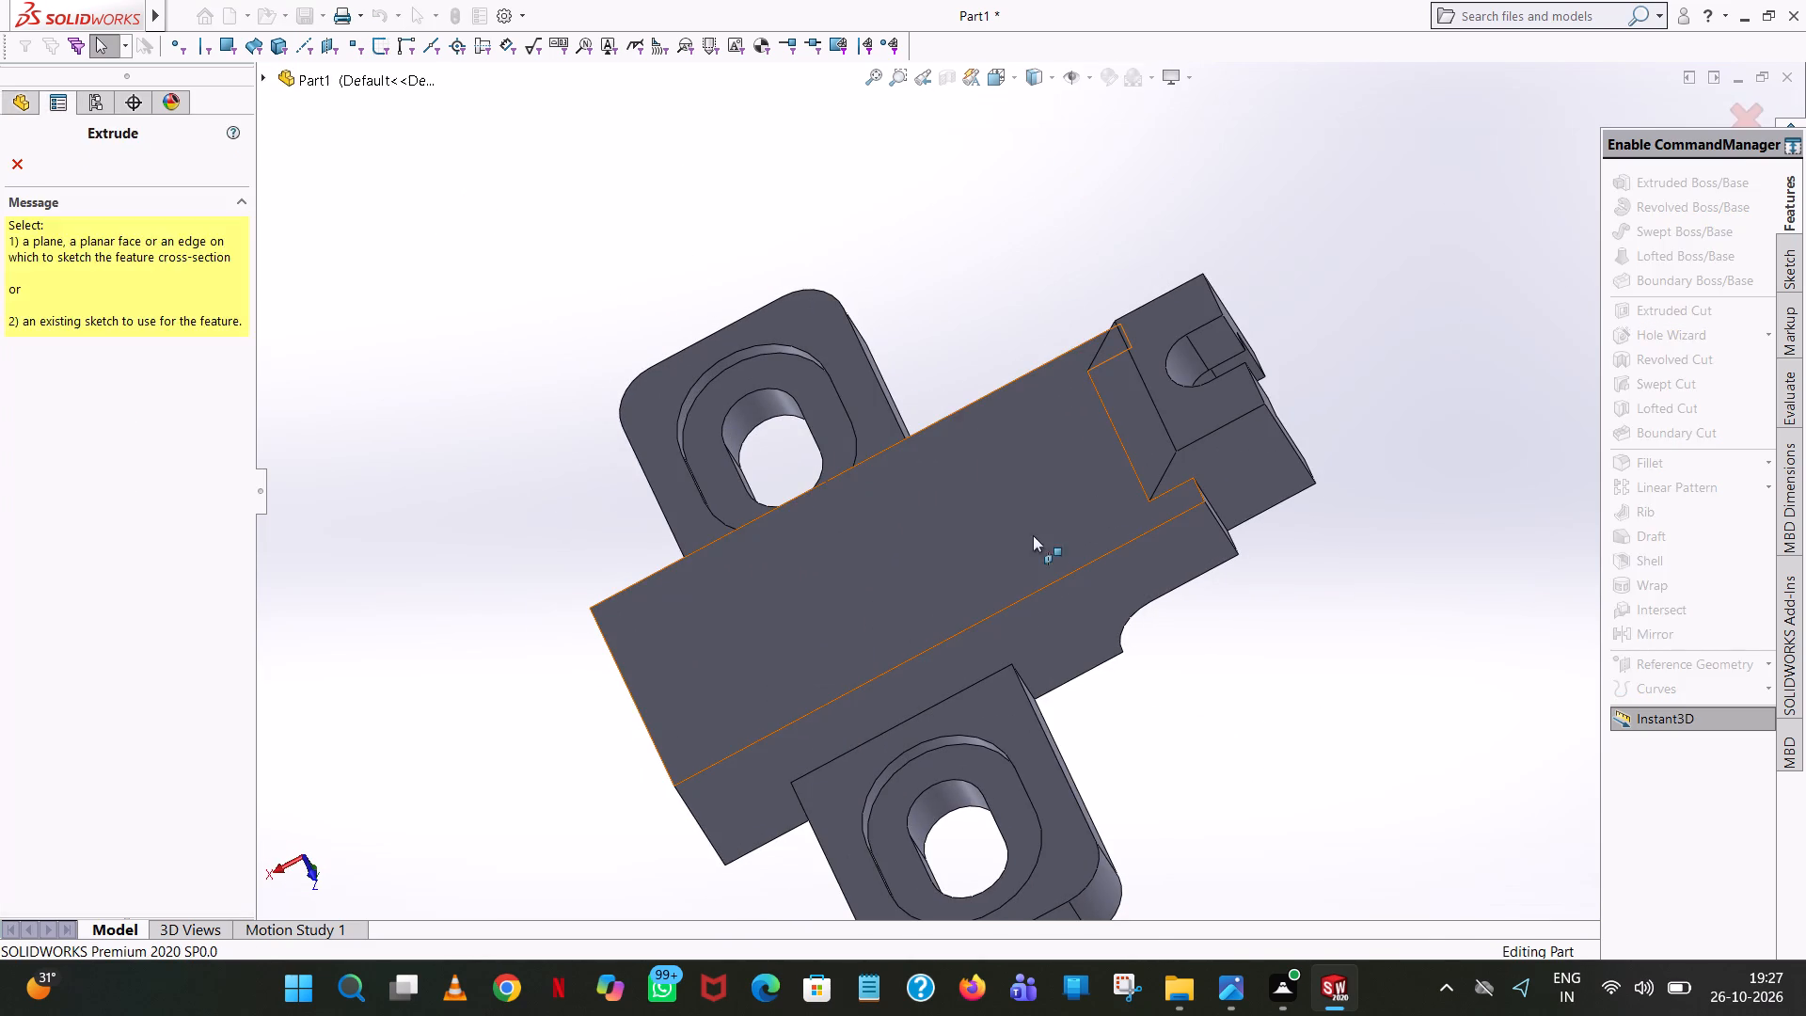
{"action": "left_click", "coordinate": [1033, 535]}
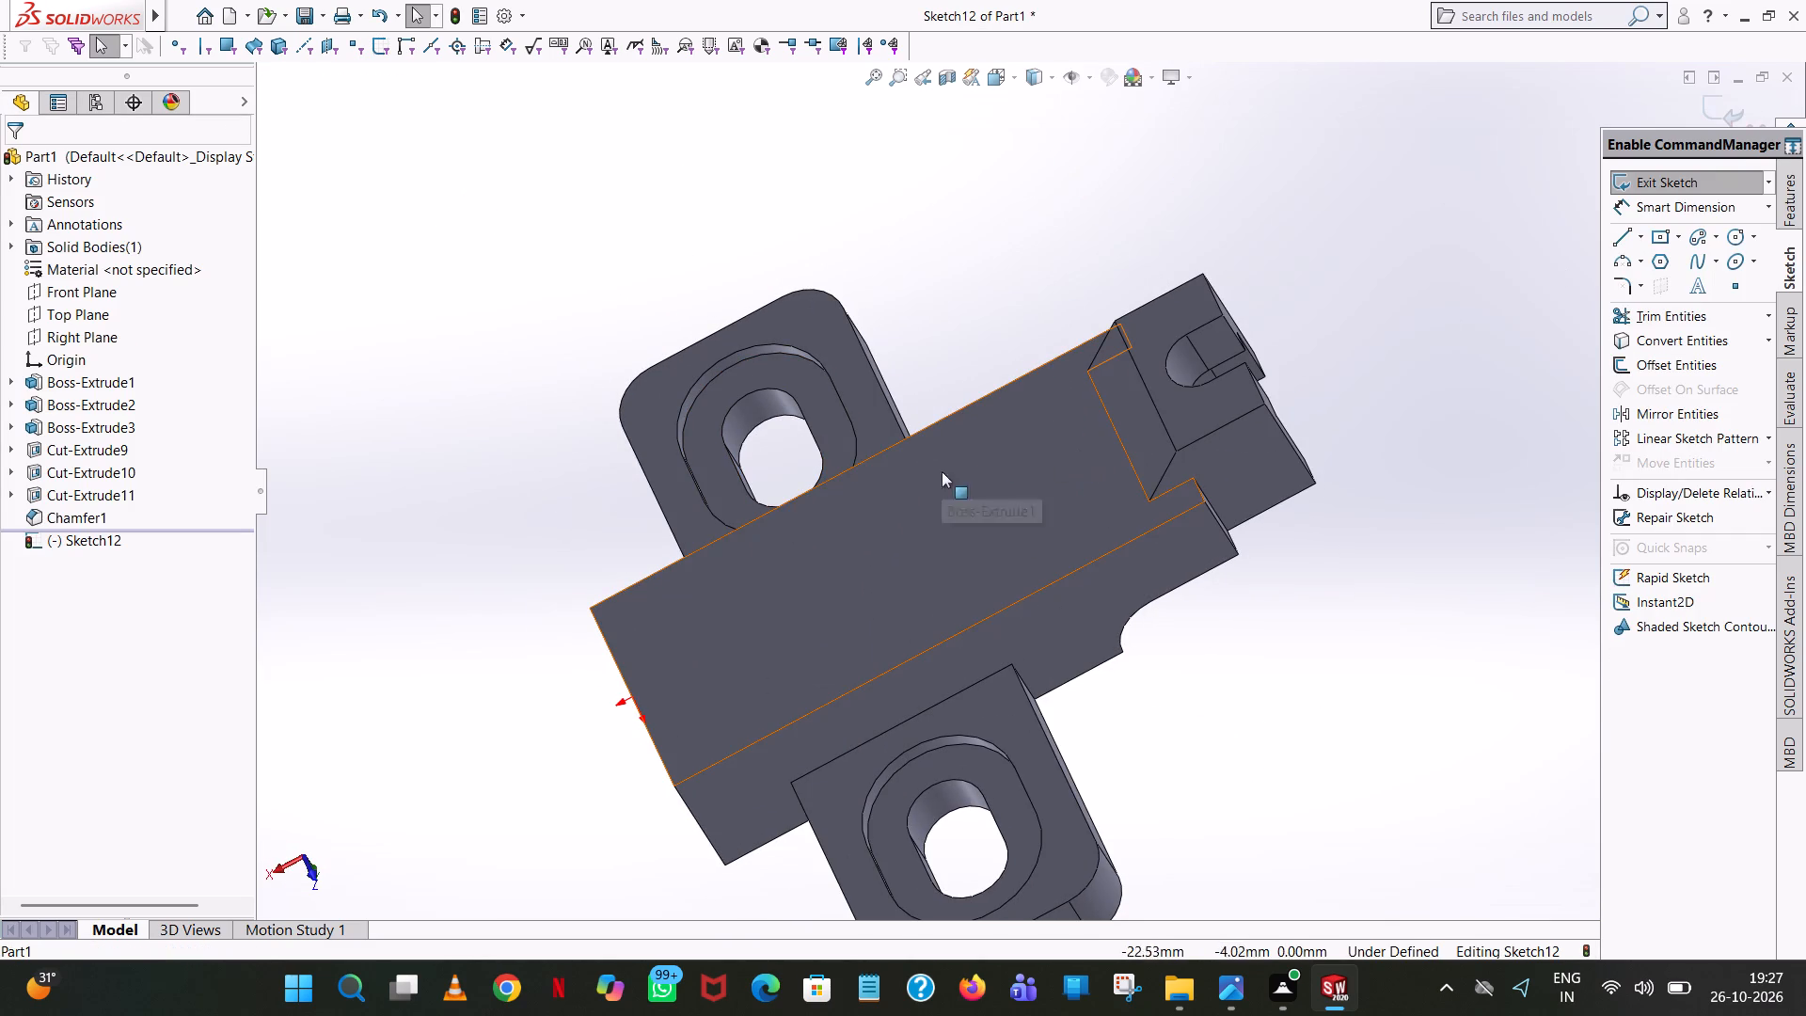
{"action": "left_click", "coordinate": [1019, 80]}
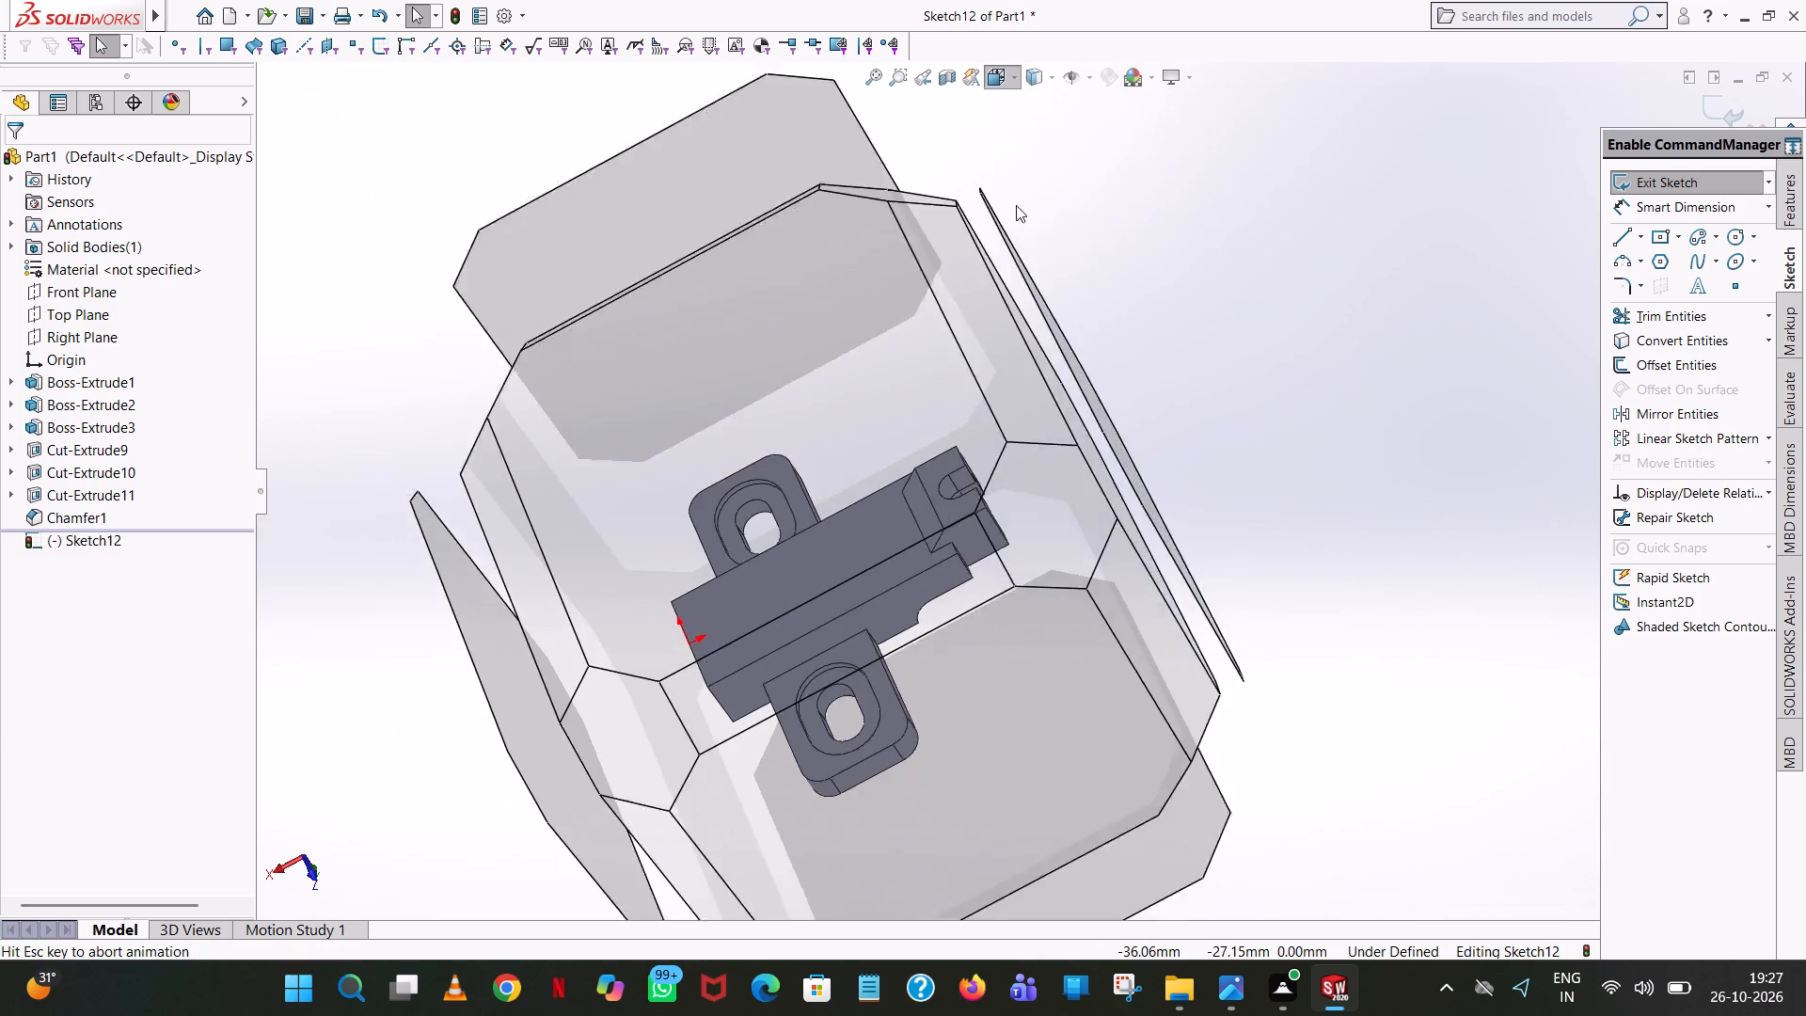
{"action": "left_click", "coordinate": [1092, 188]}
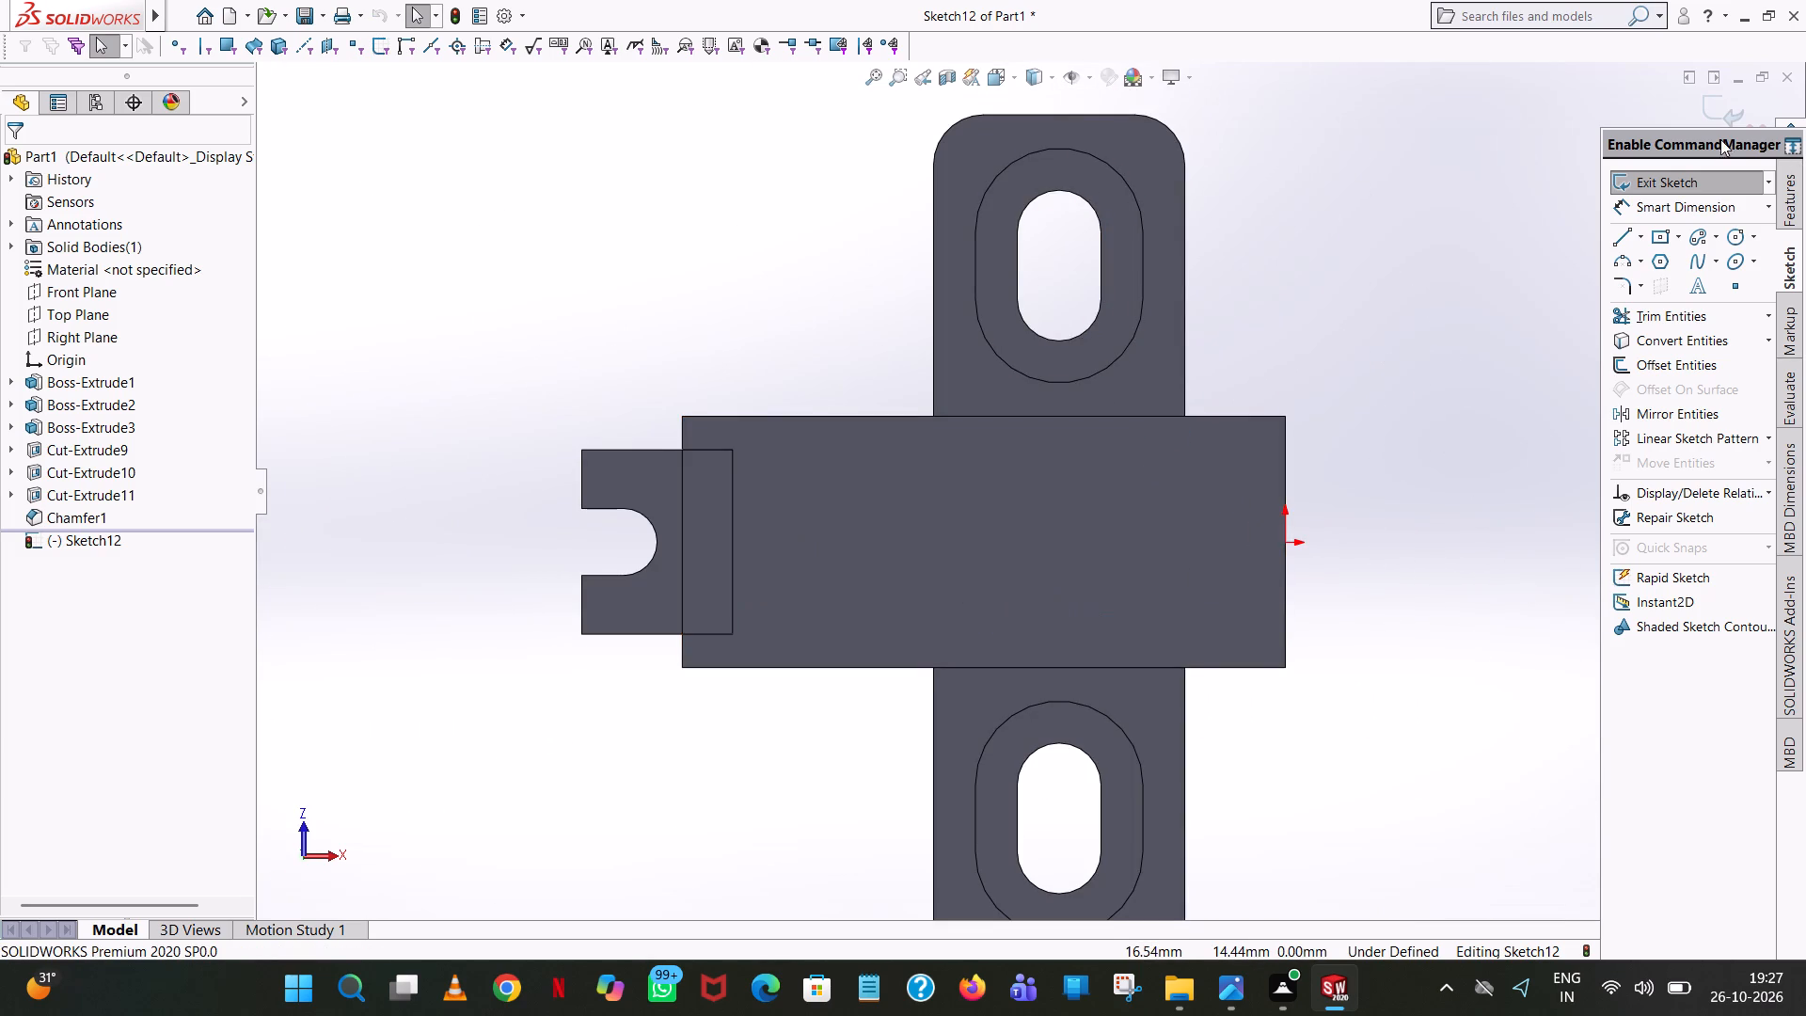
{"action": "left_click", "coordinate": [1619, 244]}
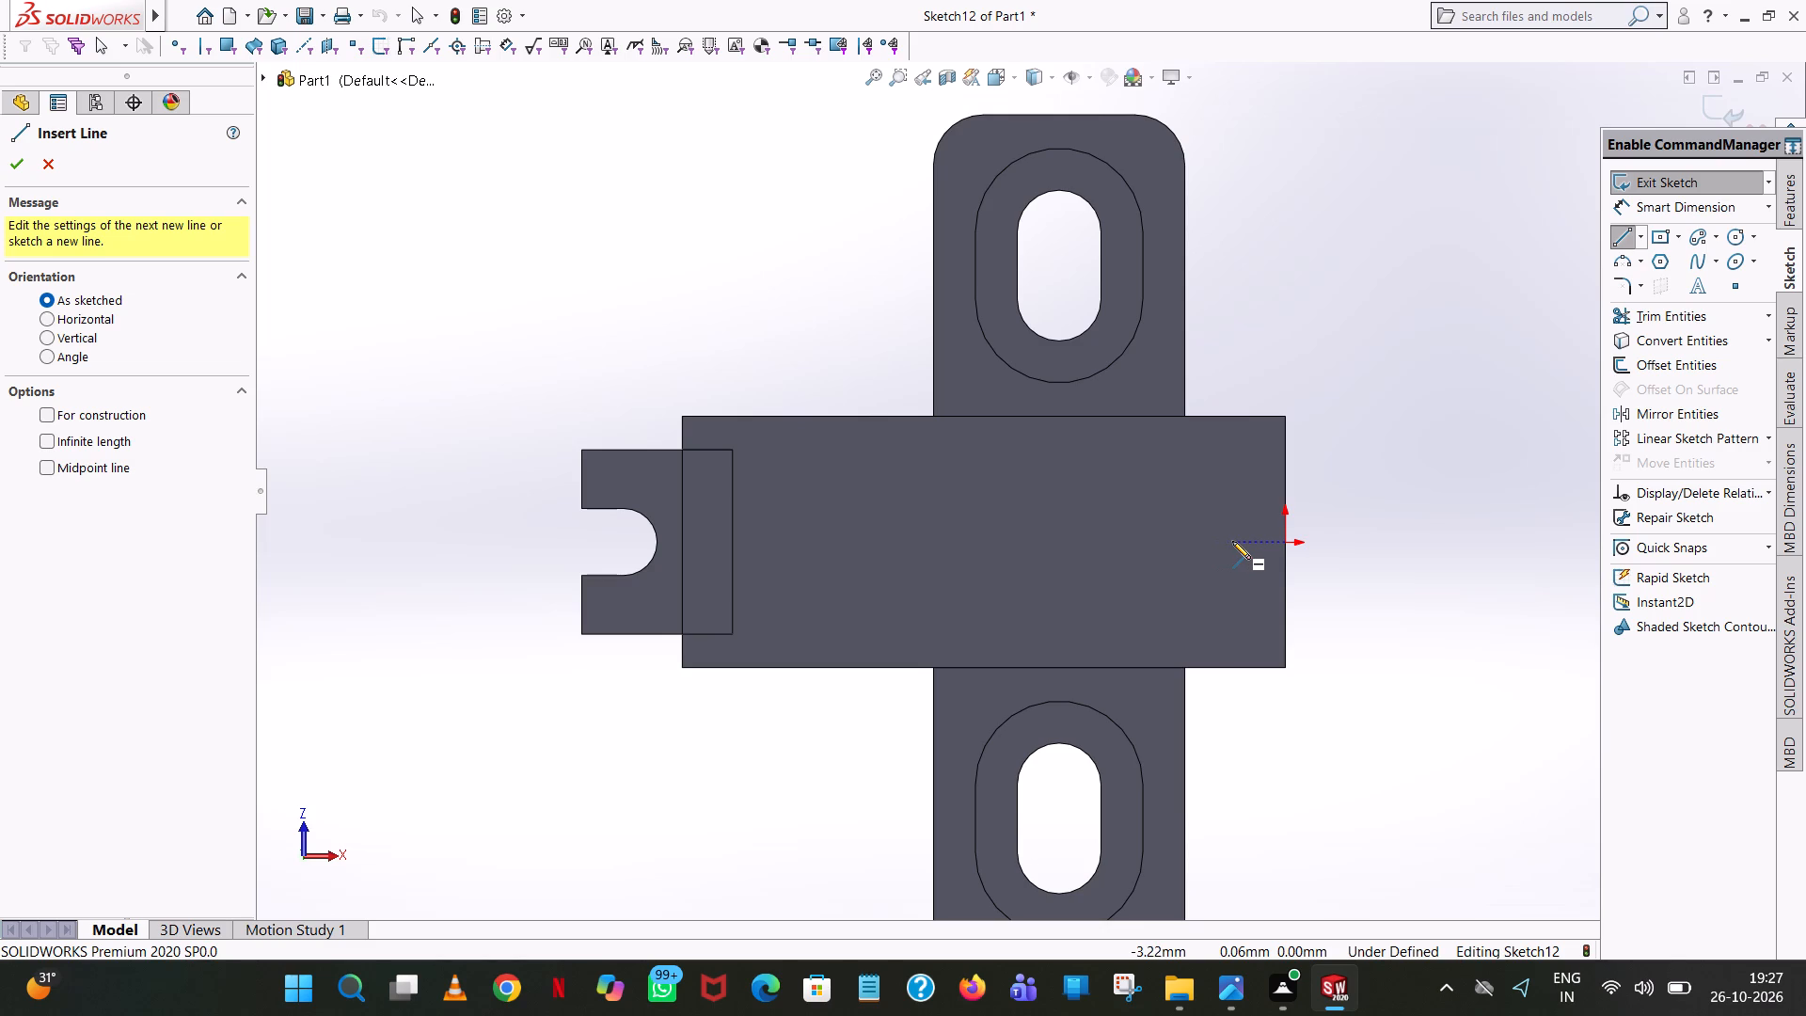
{"action": "left_click", "coordinate": [1286, 544]}
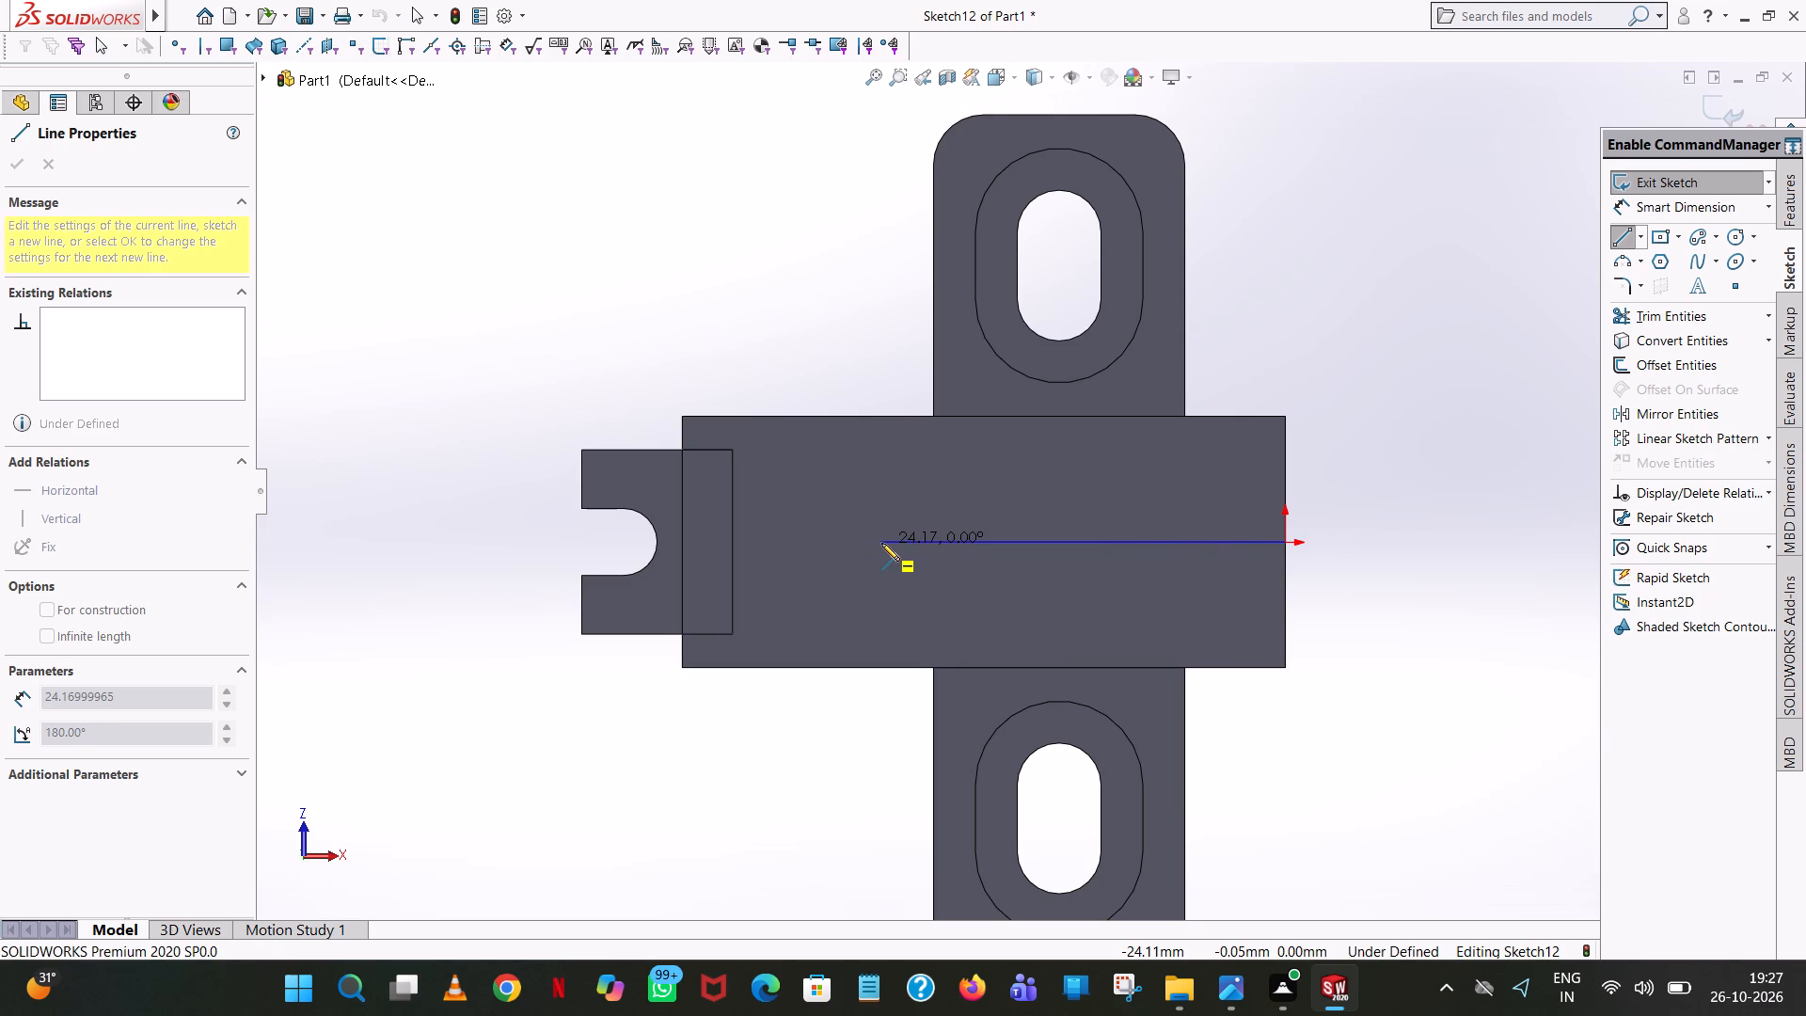
{"action": "left_click", "coordinate": [881, 543]}
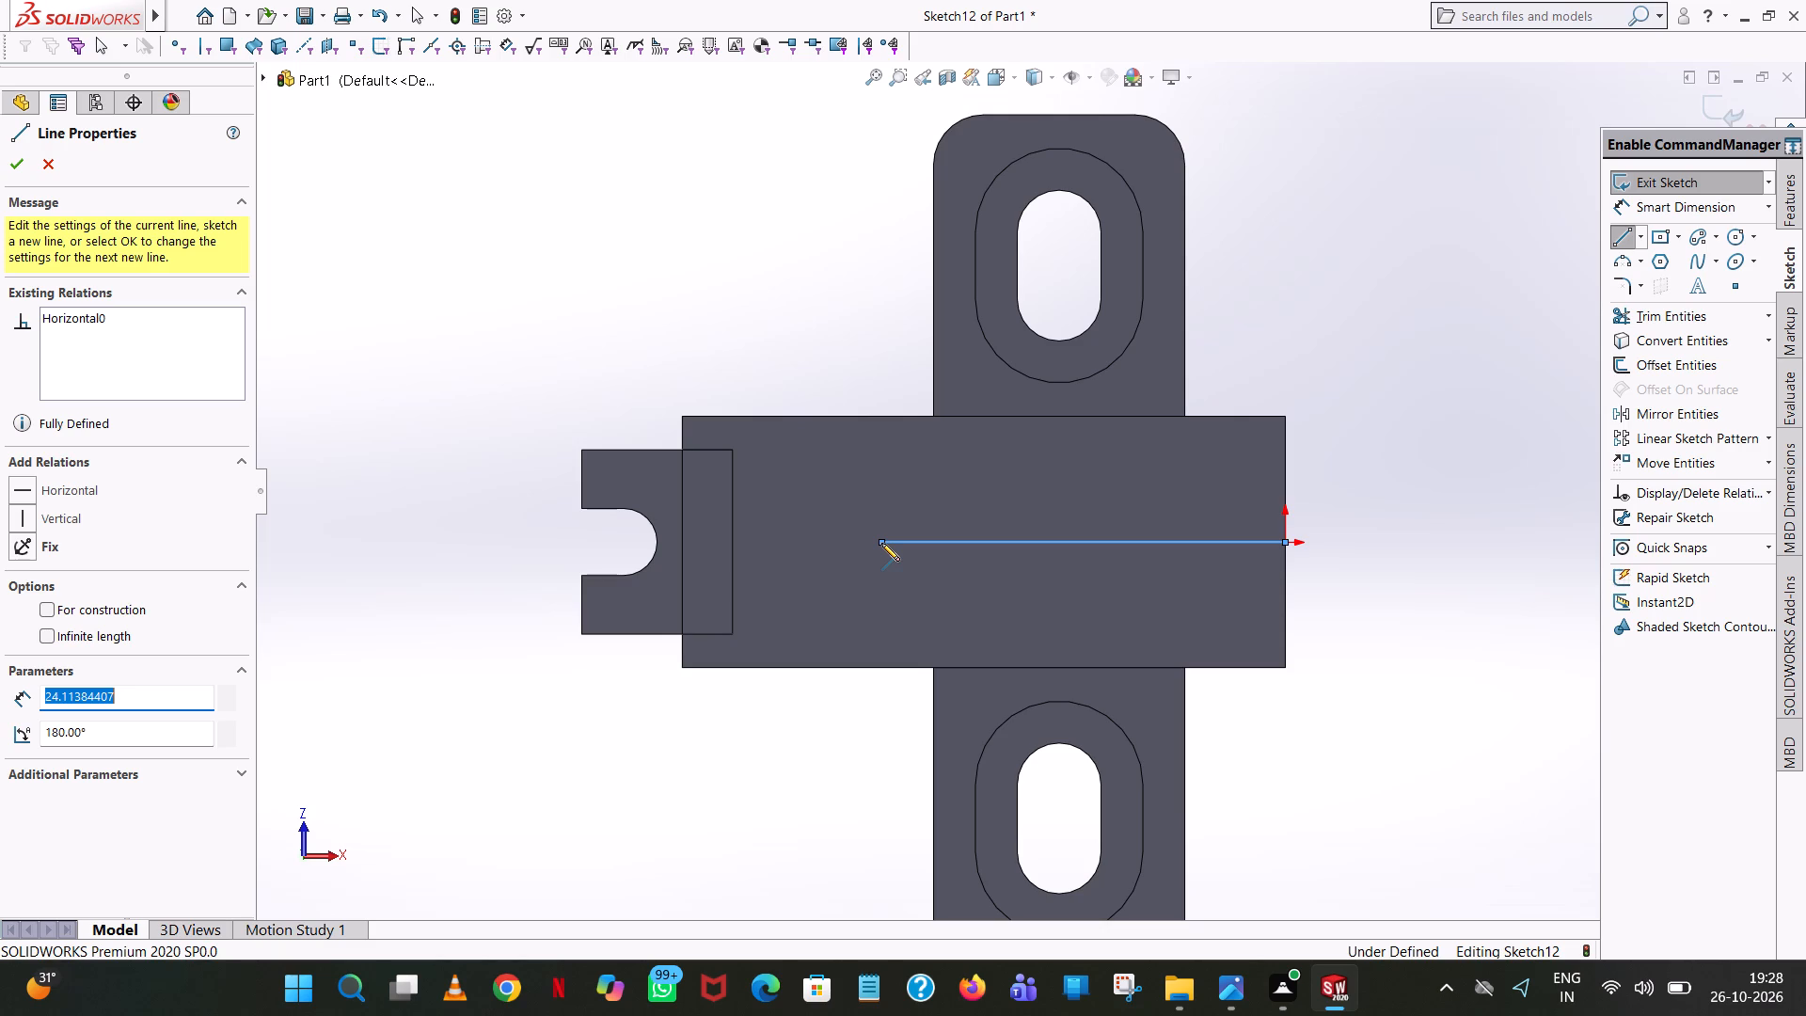
{"action": "type", "text": "23"}
{"action": "key", "text": "Return"}
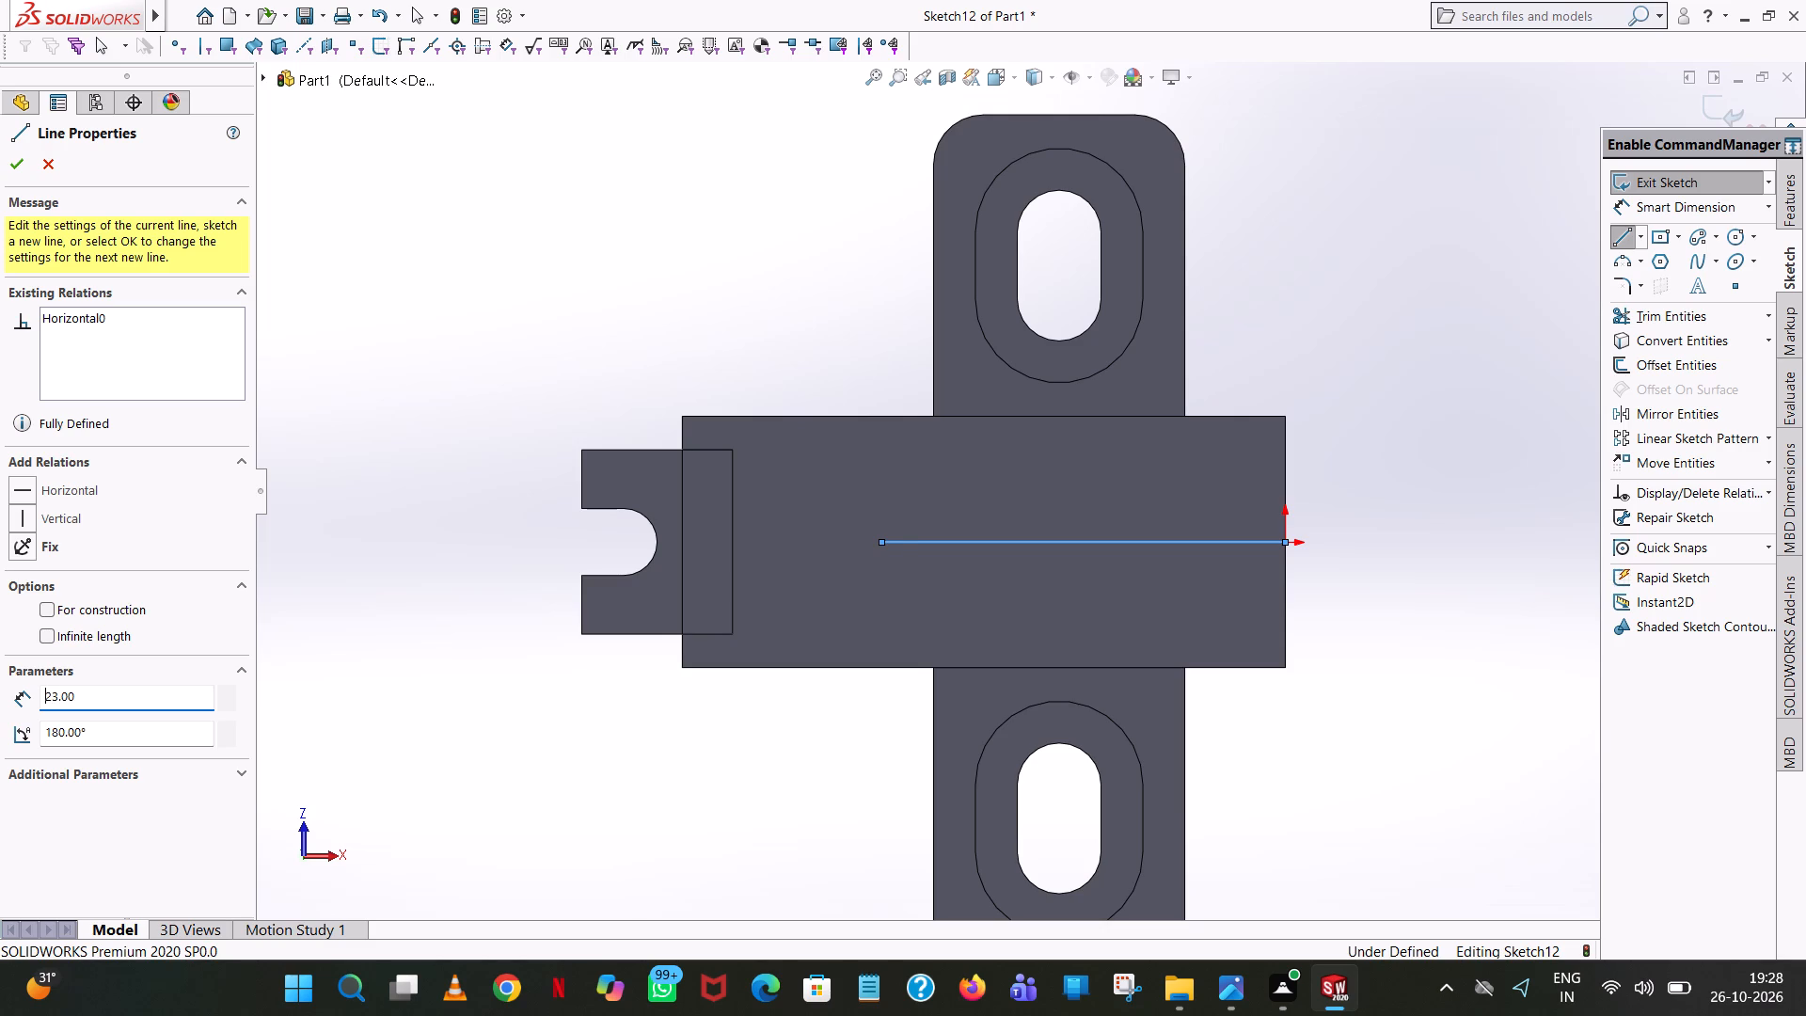
{"action": "right_click", "coordinate": [882, 543]}
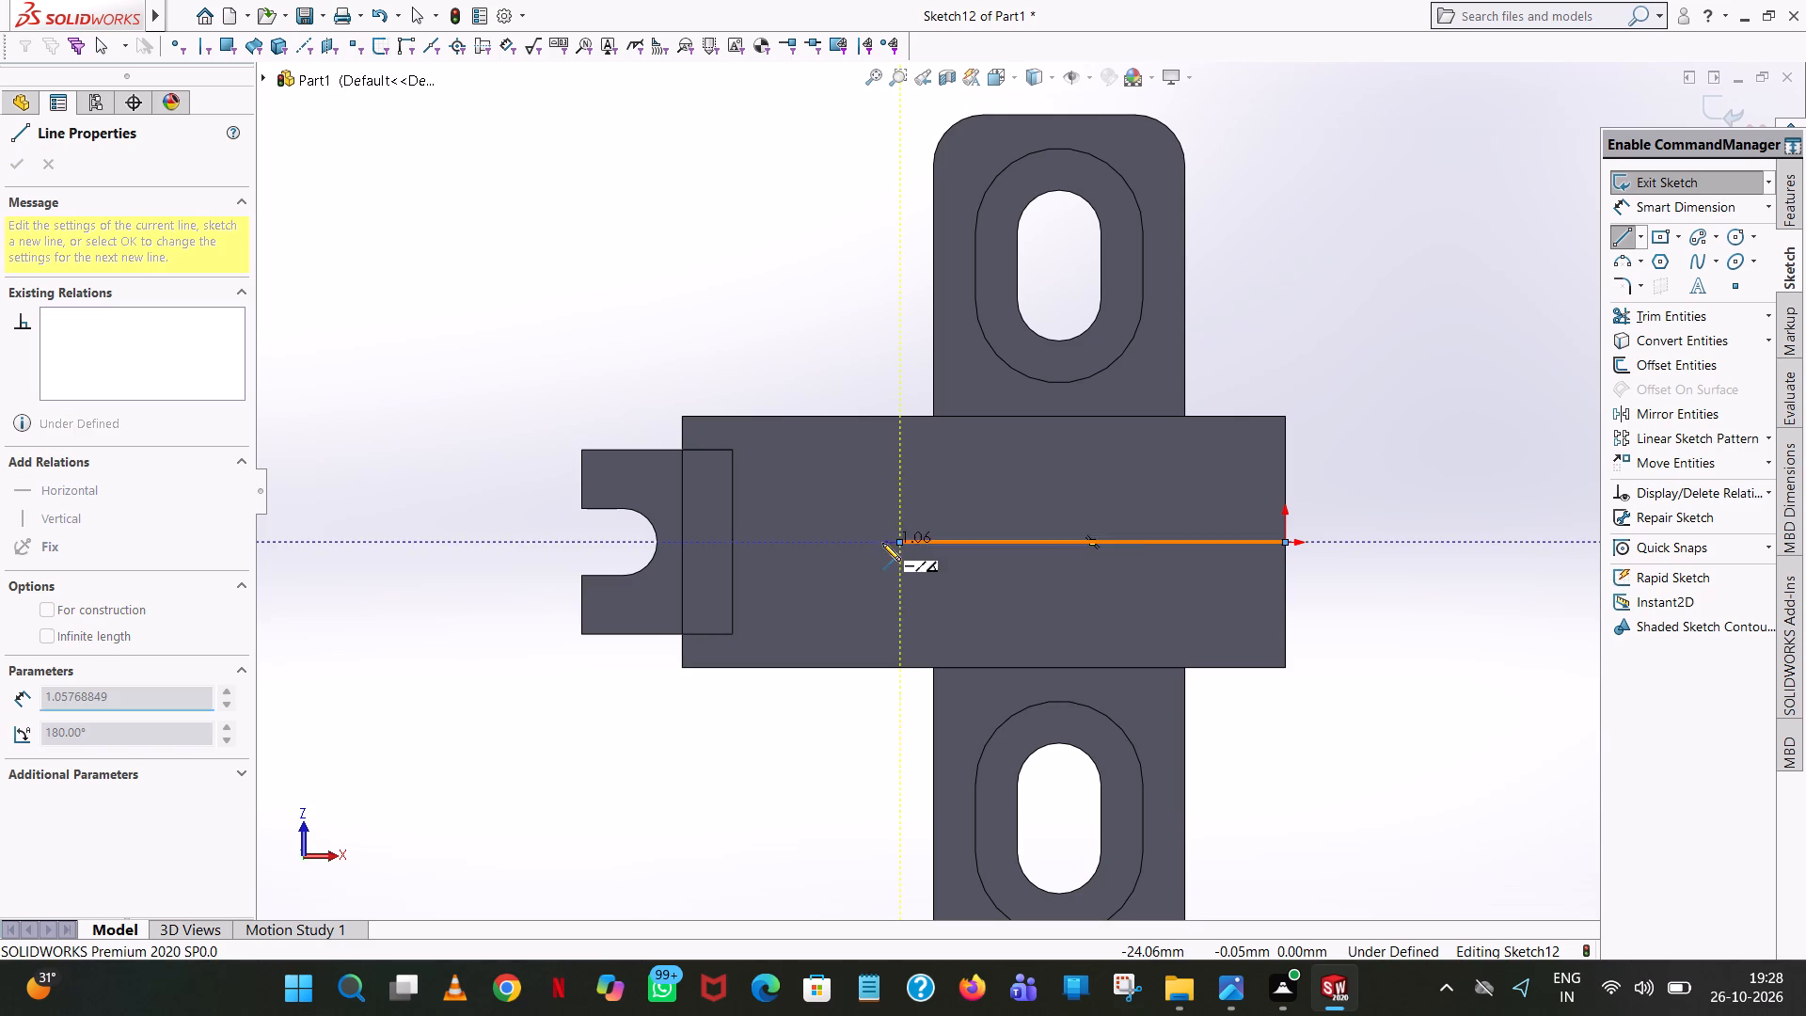
{"action": "left_click", "coordinate": [915, 558]}
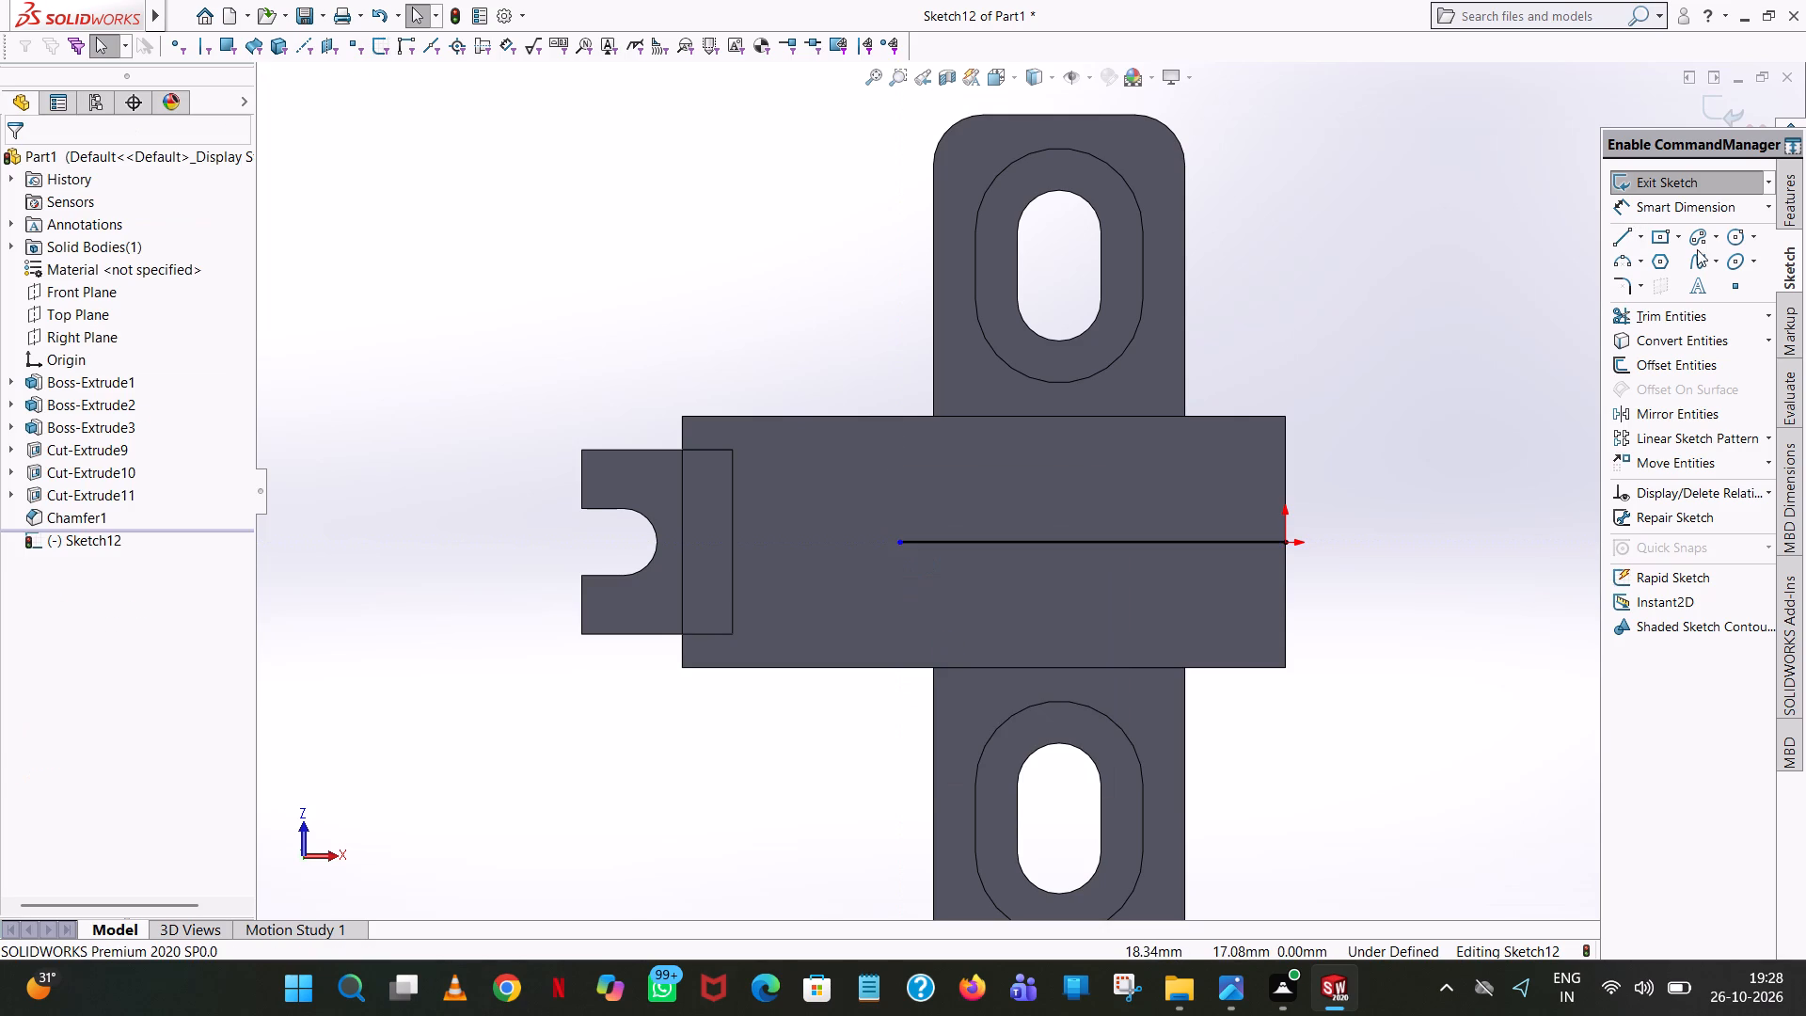
Sketch a circle of 4 mm radius centred on the line's free end.
{"action": "left_click", "coordinate": [1737, 235]}
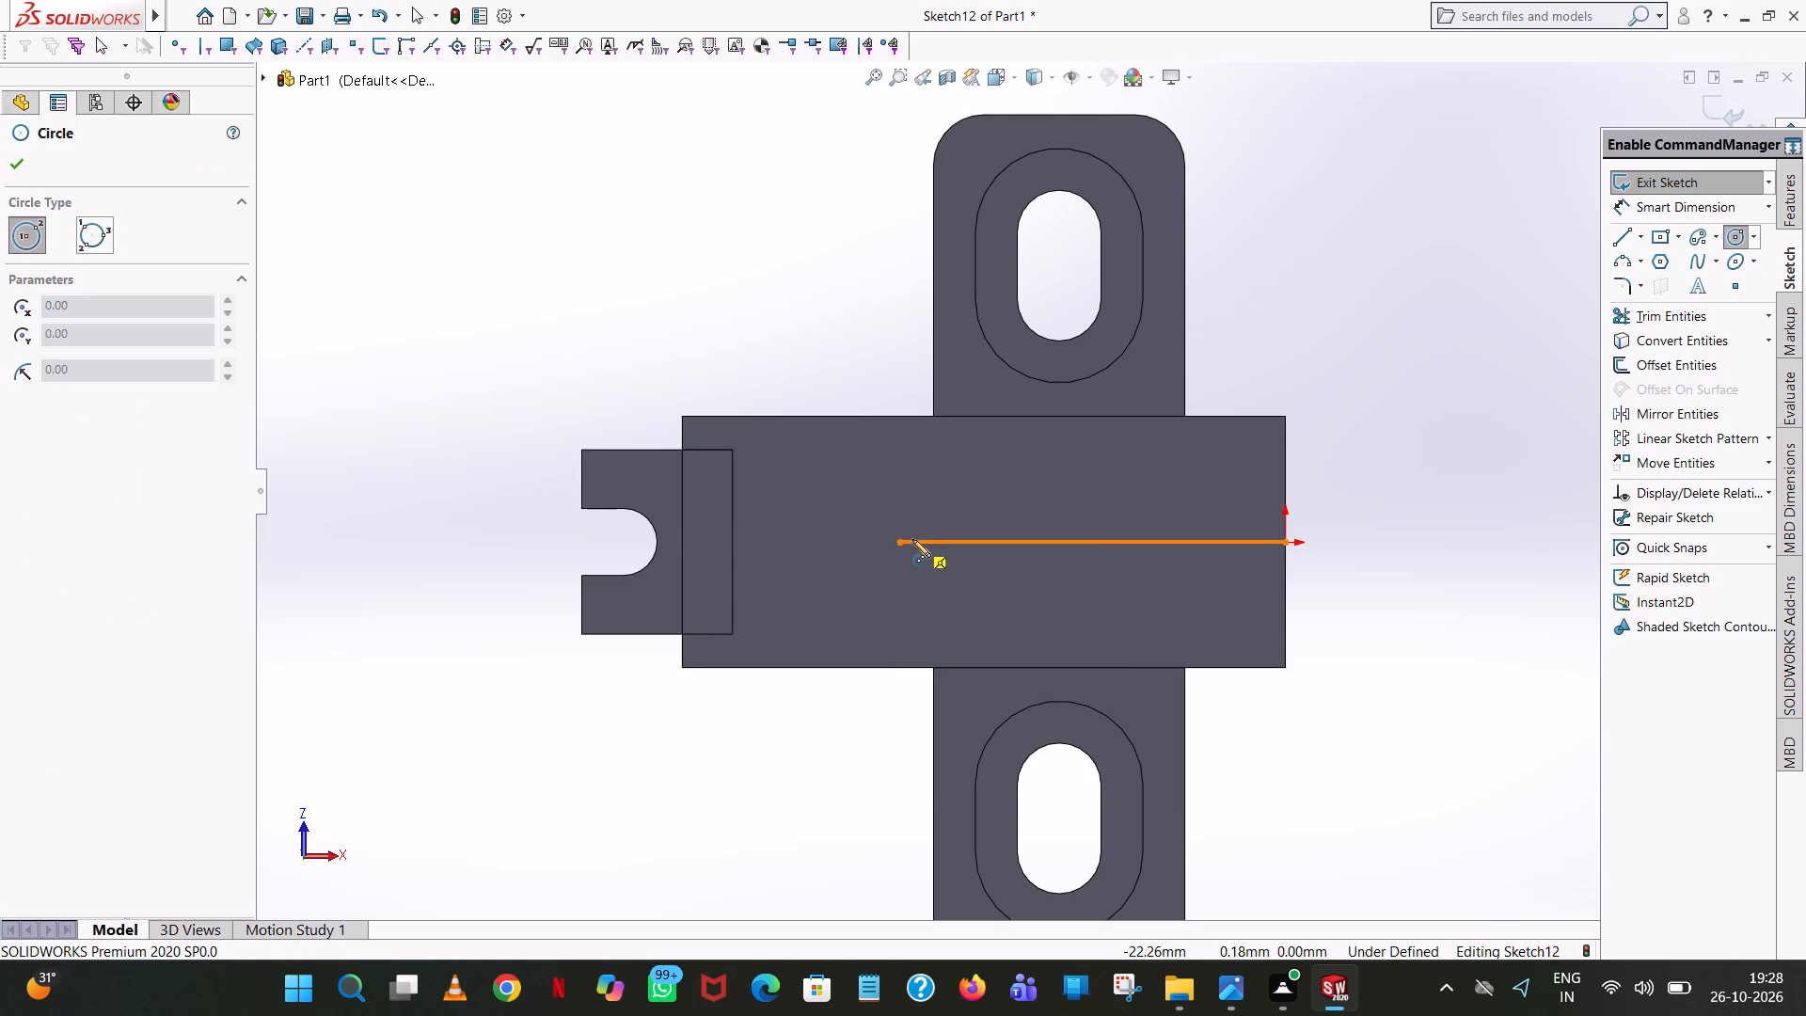
{"action": "left_click", "coordinate": [900, 546]}
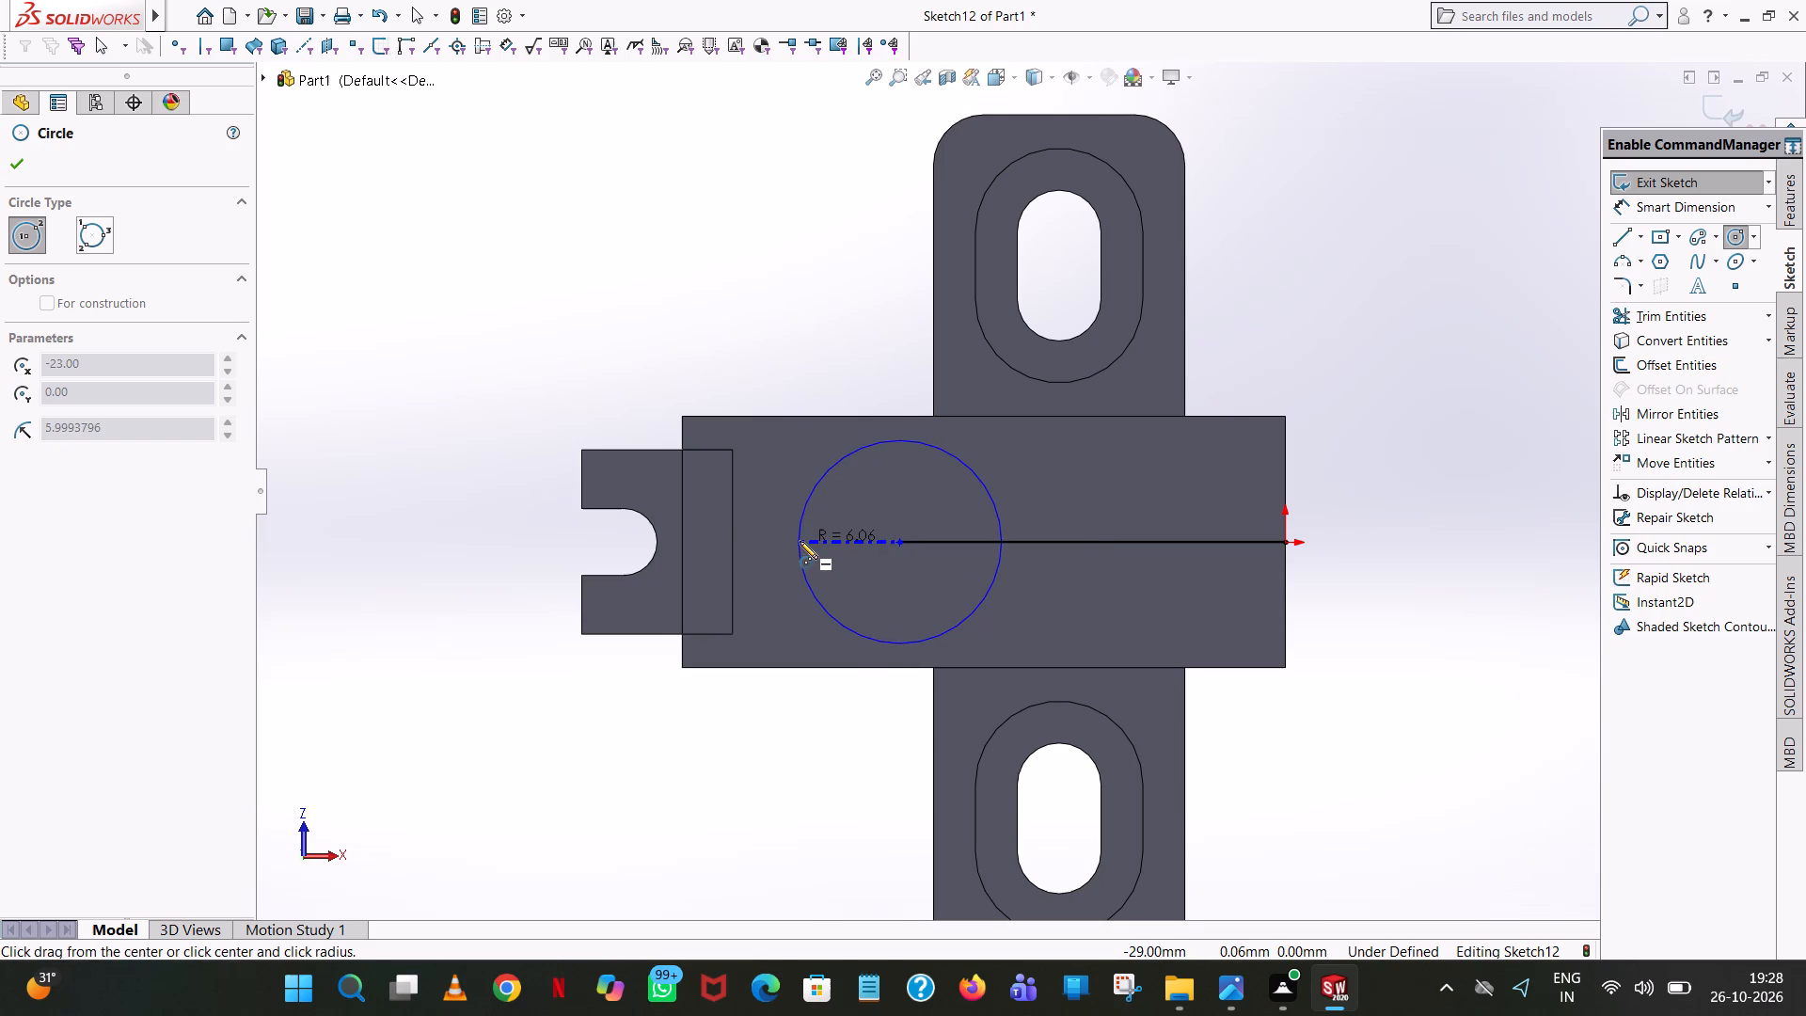
{"action": "left_click", "coordinate": [814, 529]}
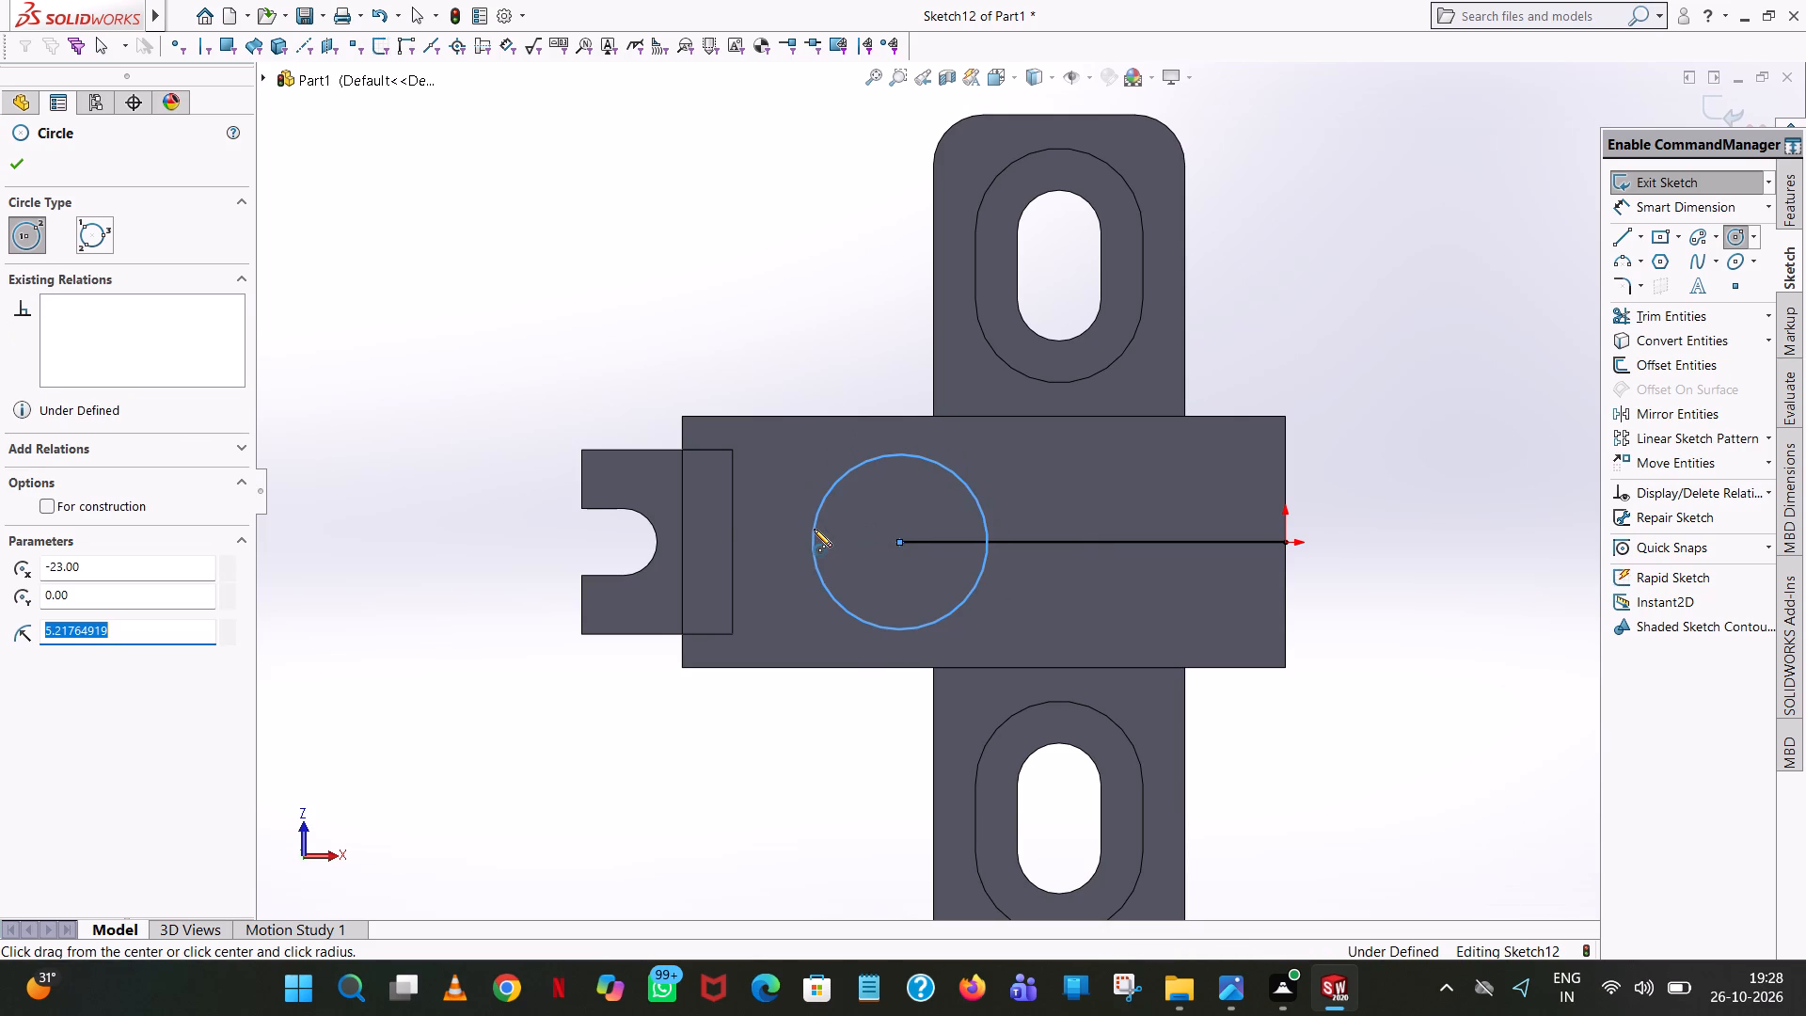
{"action": "key", "text": "4"}
{"action": "key", "text": "Return"}
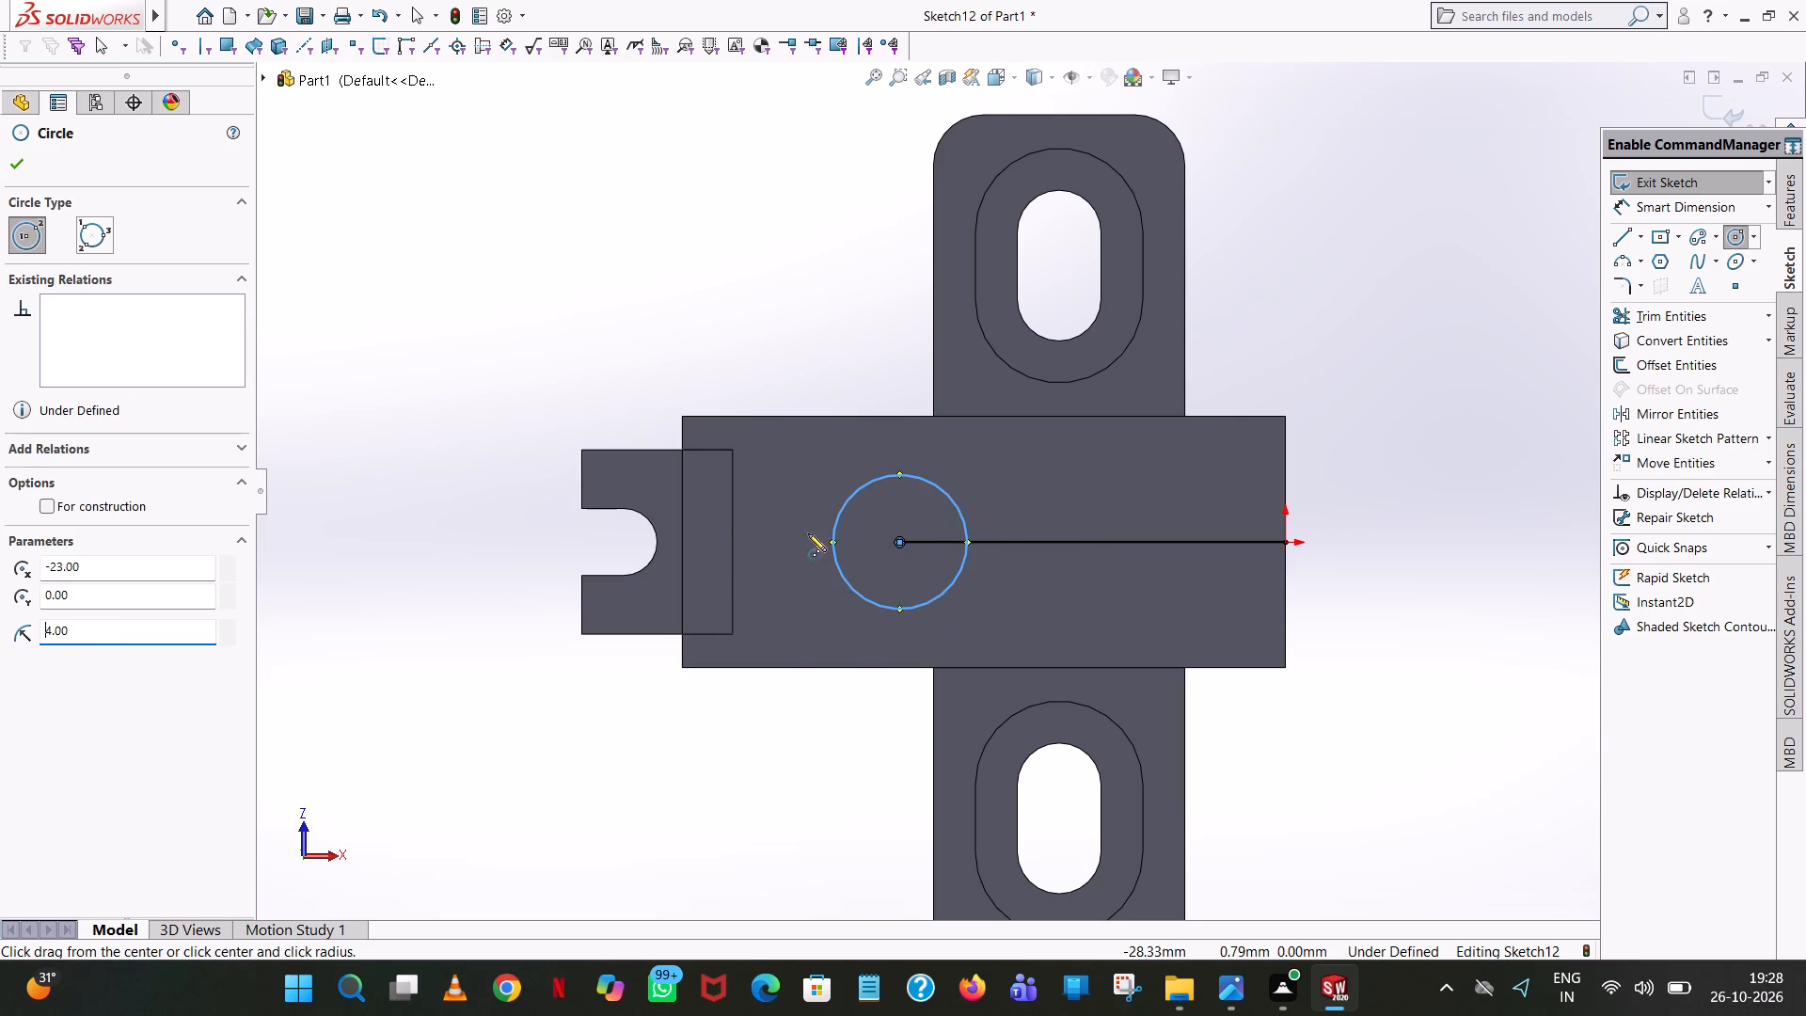
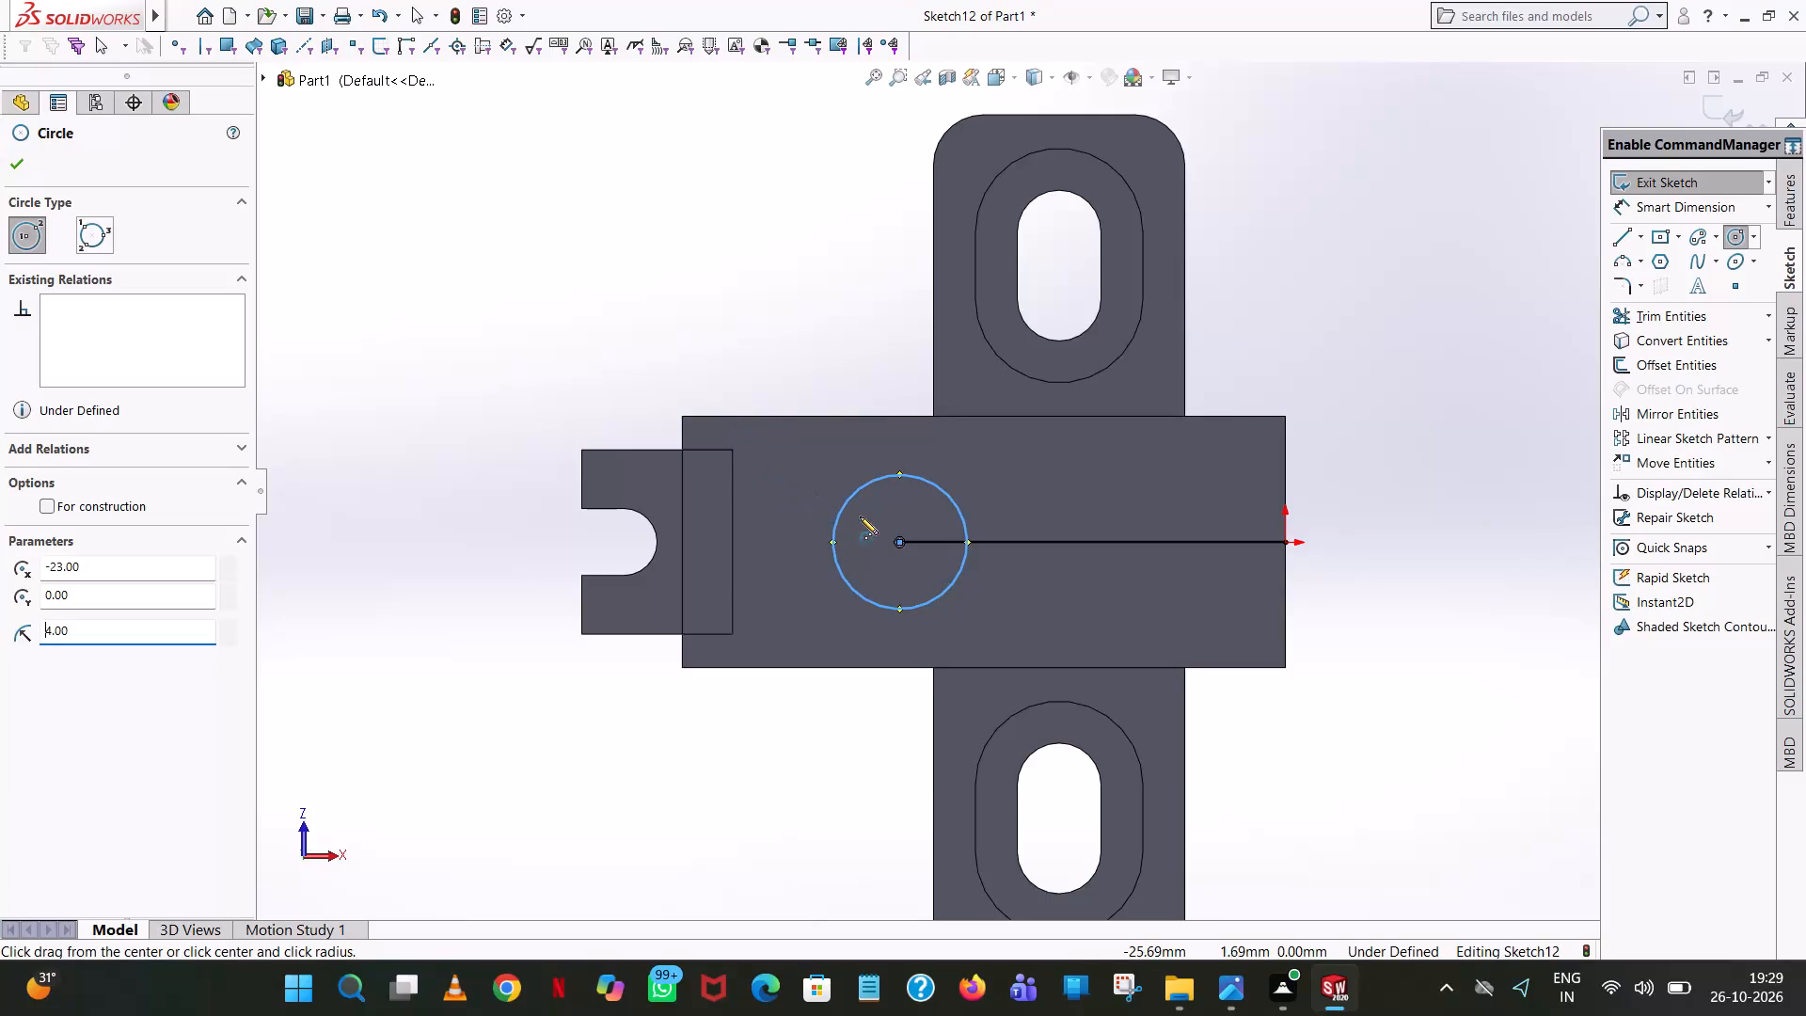
Sketch a second circle of 4.5 mm radius, concentric with the 4 mm radius circle.
{"action": "left_click", "coordinate": [899, 543]}
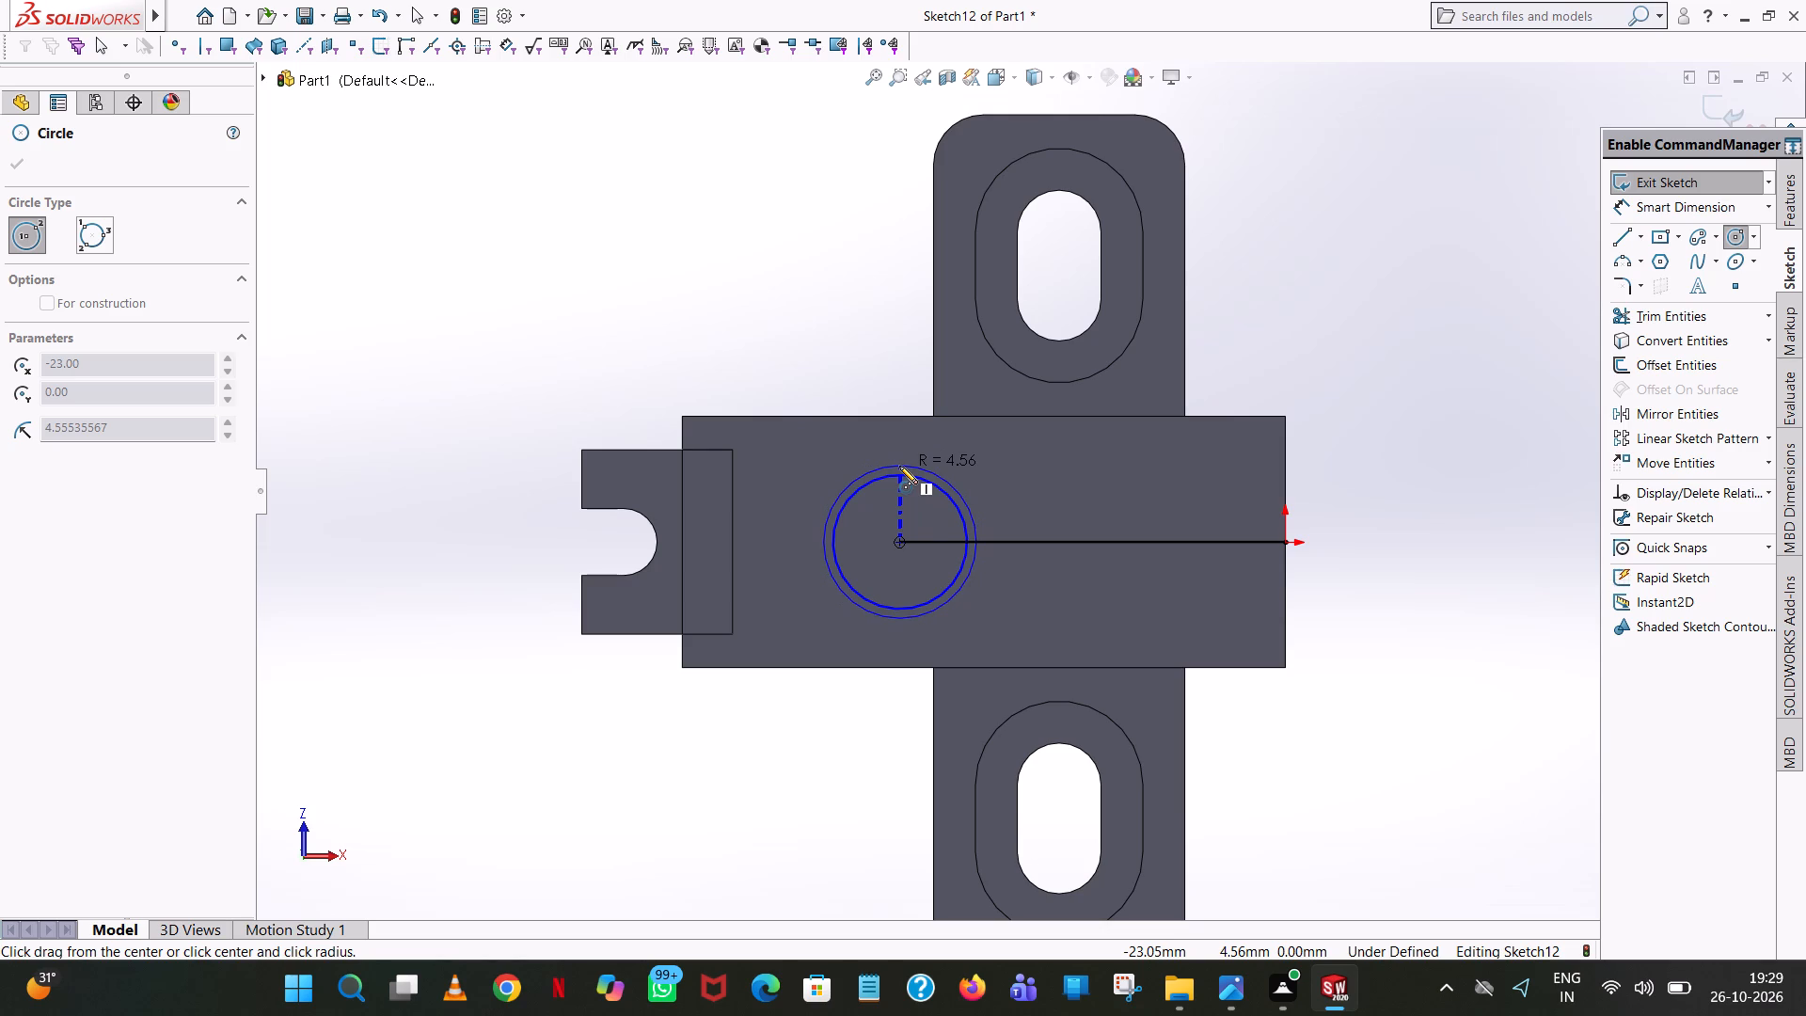
{"action": "scroll", "coordinate": [899, 466], "scroll_direction": "down", "scroll_amount": 4}
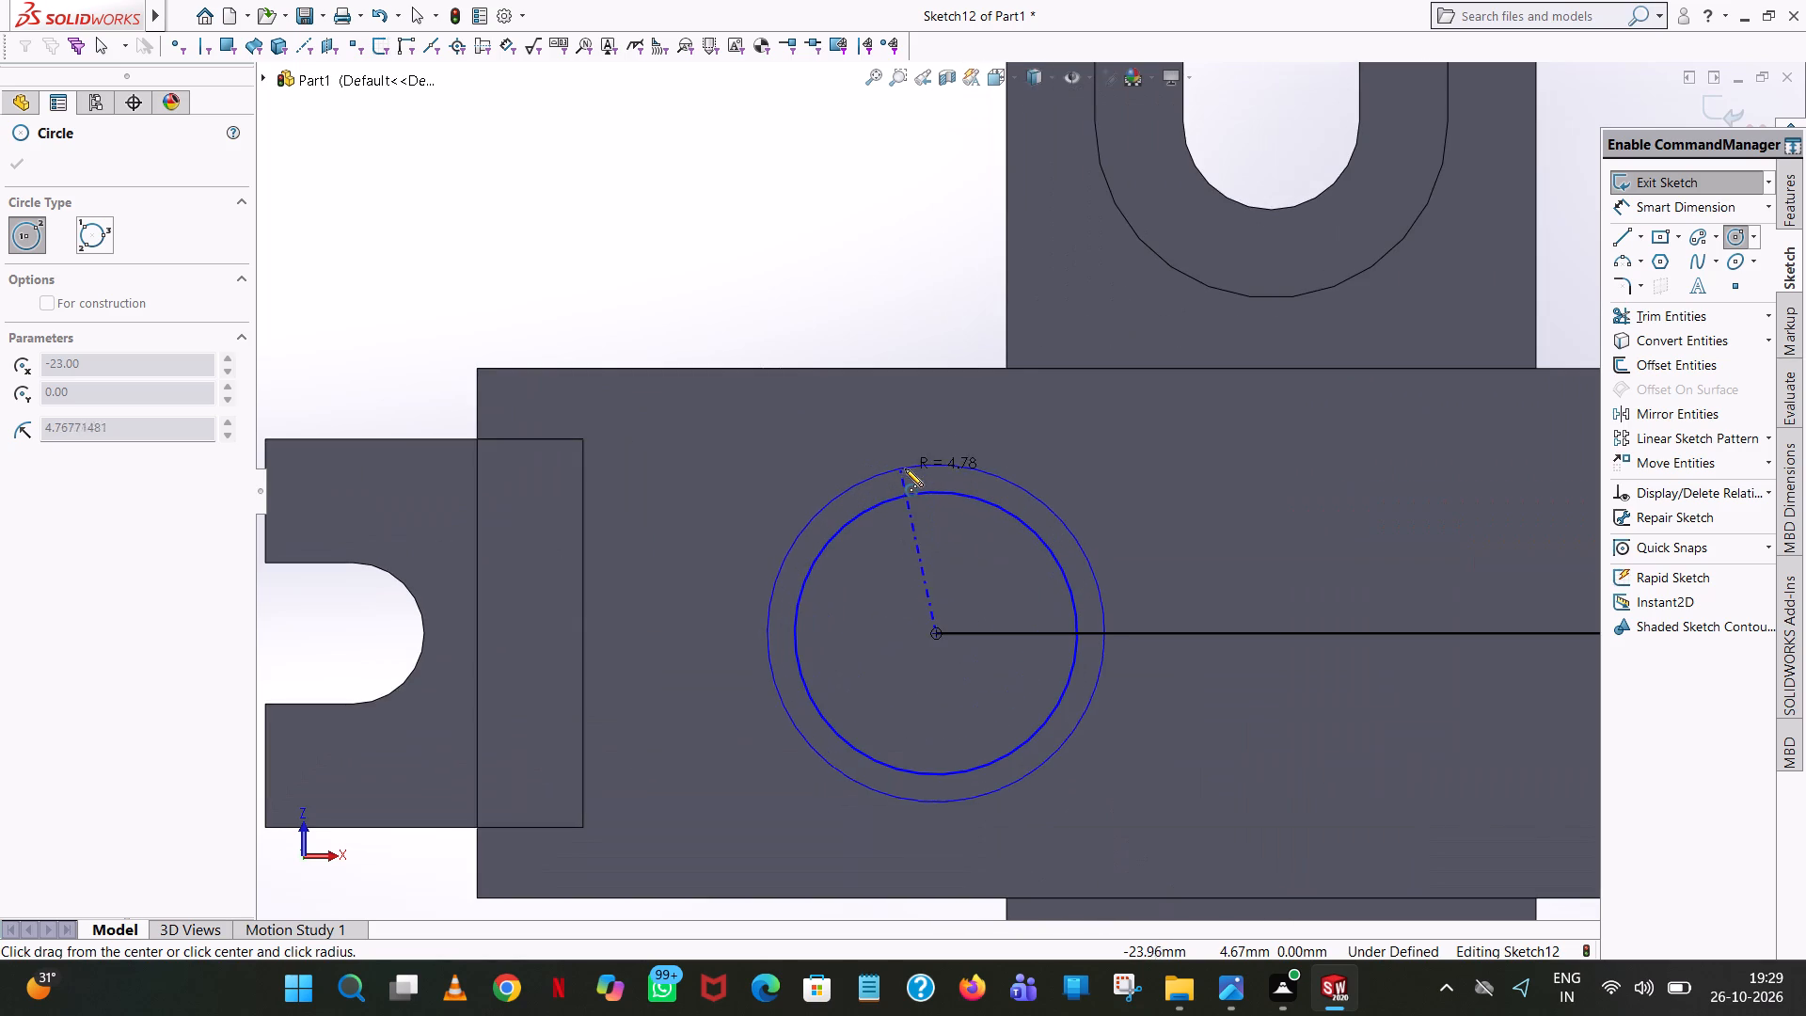
{"action": "left_click", "coordinate": [916, 473]}
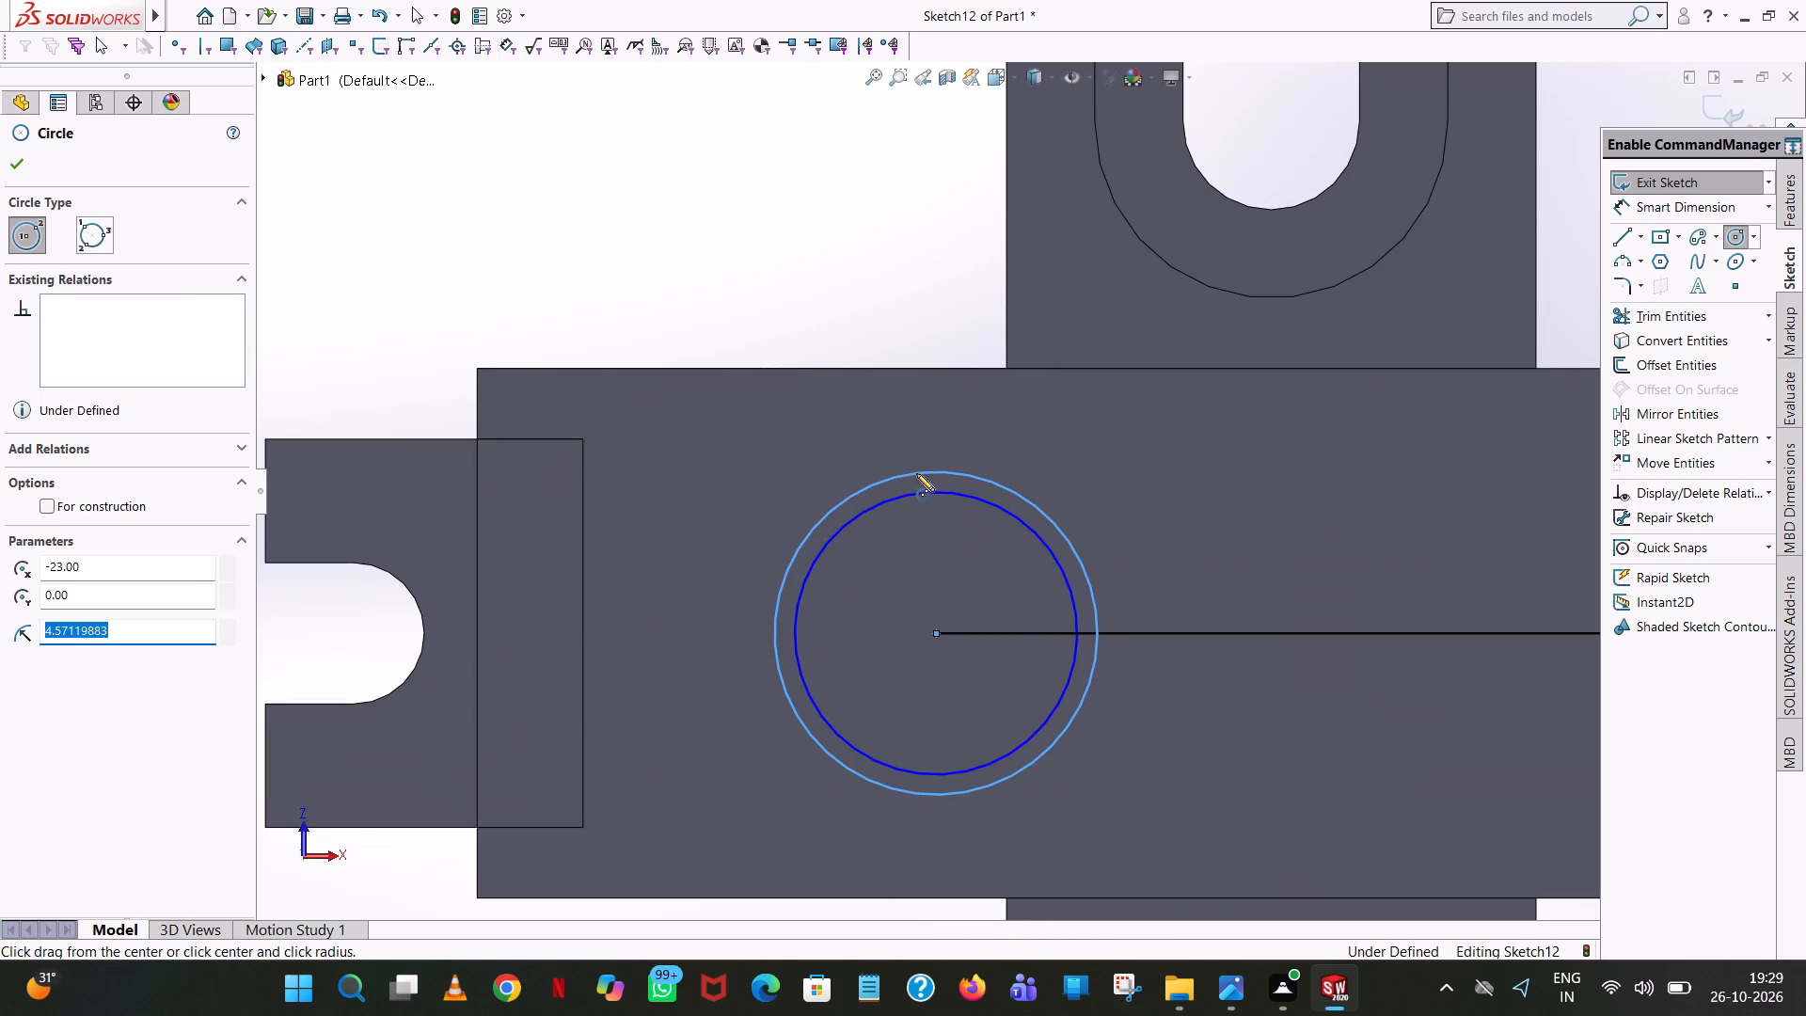
{"action": "type", "text": "4.5"}
{"action": "key", "text": "Return"}
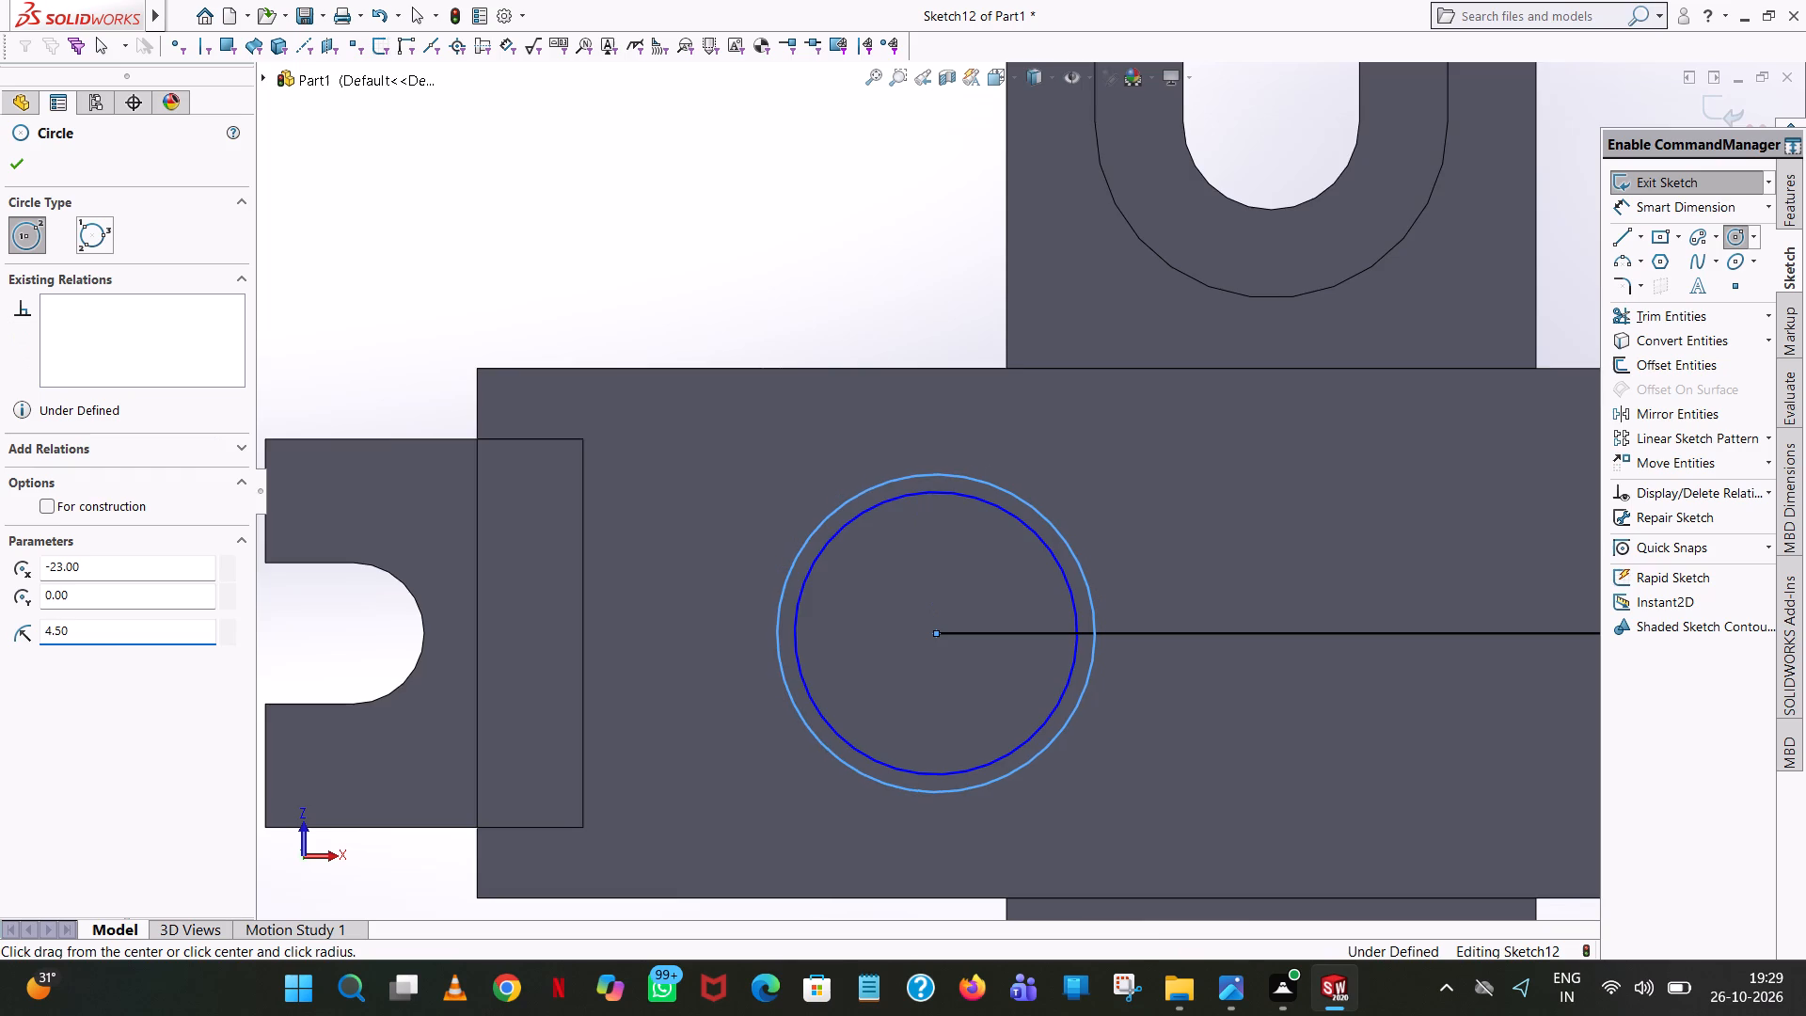
{"action": "scroll", "coordinate": [916, 473], "scroll_direction": "up", "scroll_amount": 8}
{"action": "right_click", "coordinate": [863, 352]}
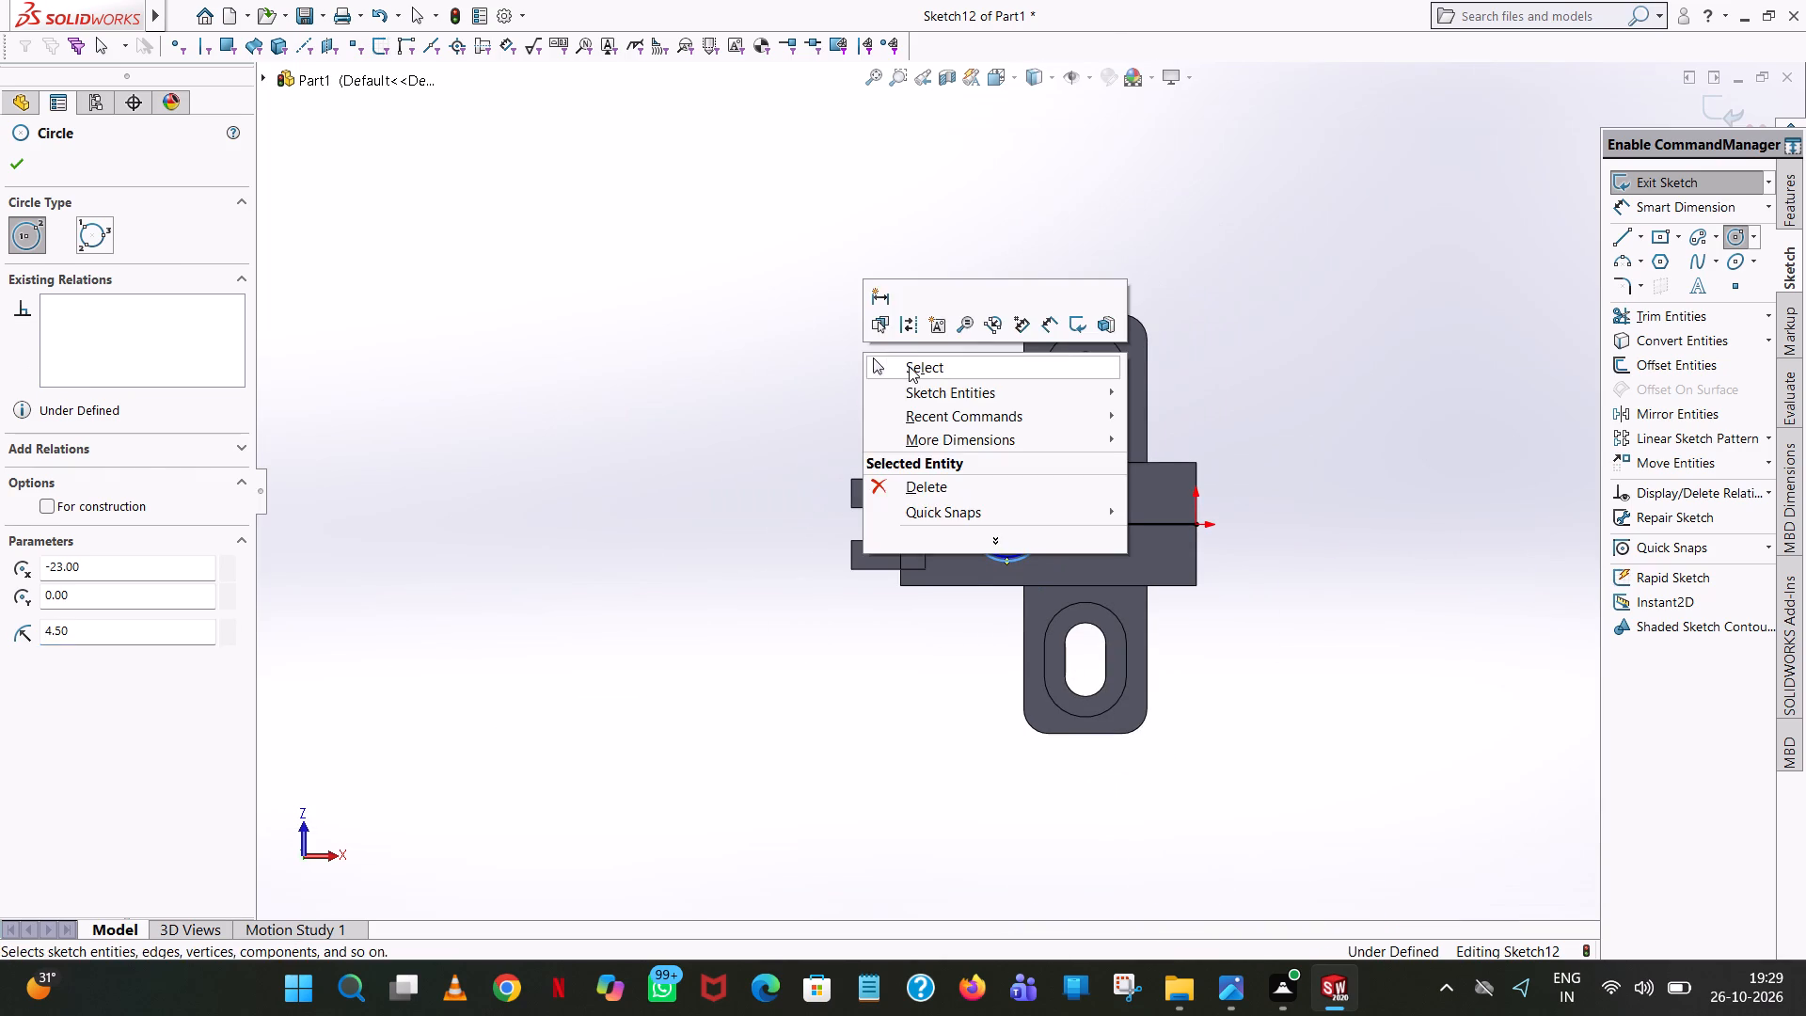
{"action": "left_click", "coordinate": [909, 366]}
{"action": "left_click", "coordinate": [1259, 364]}
Trim away the inner 4 mm radius circle and both pieces of the 23 mm centreline-aligned line.
{"action": "scroll", "coordinate": [1022, 537], "scroll_direction": "down", "scroll_amount": 3}
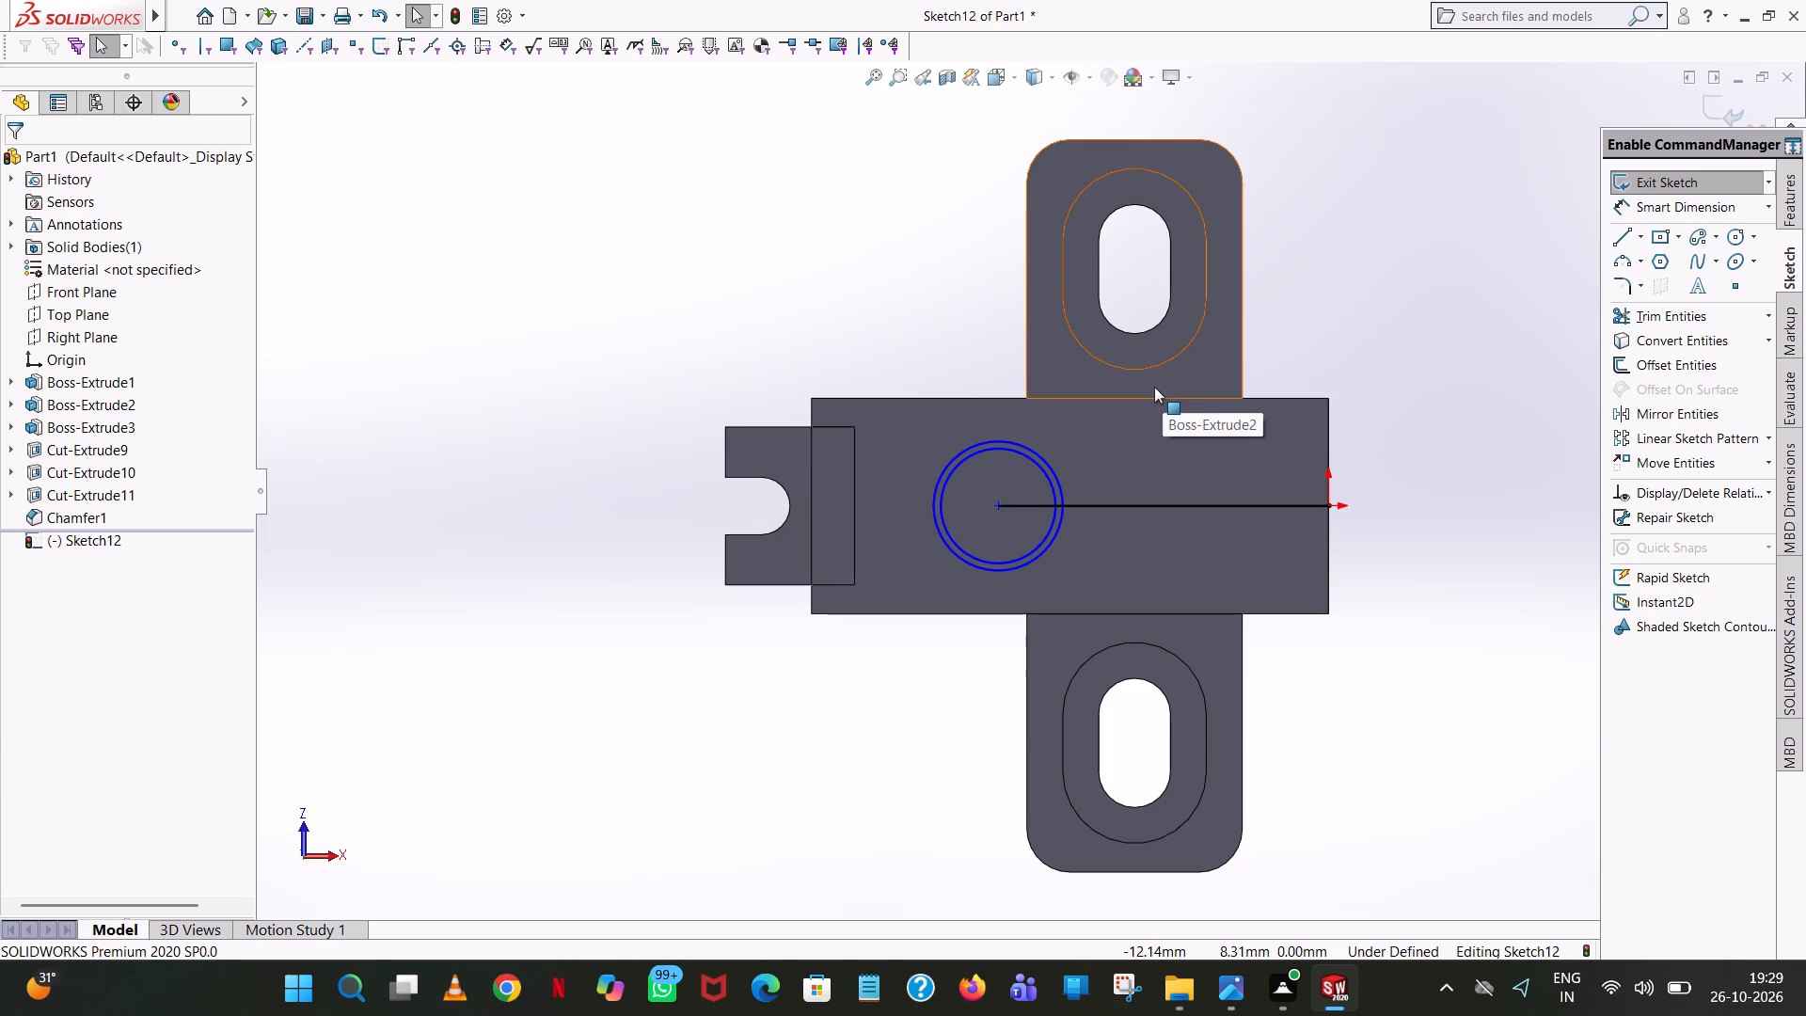
{"action": "scroll", "coordinate": [1339, 665], "scroll_direction": "up", "scroll_amount": 1}
{"action": "middle_click_drag", "start_coordinate": [1339, 665], "coordinate": [1388, 315]}
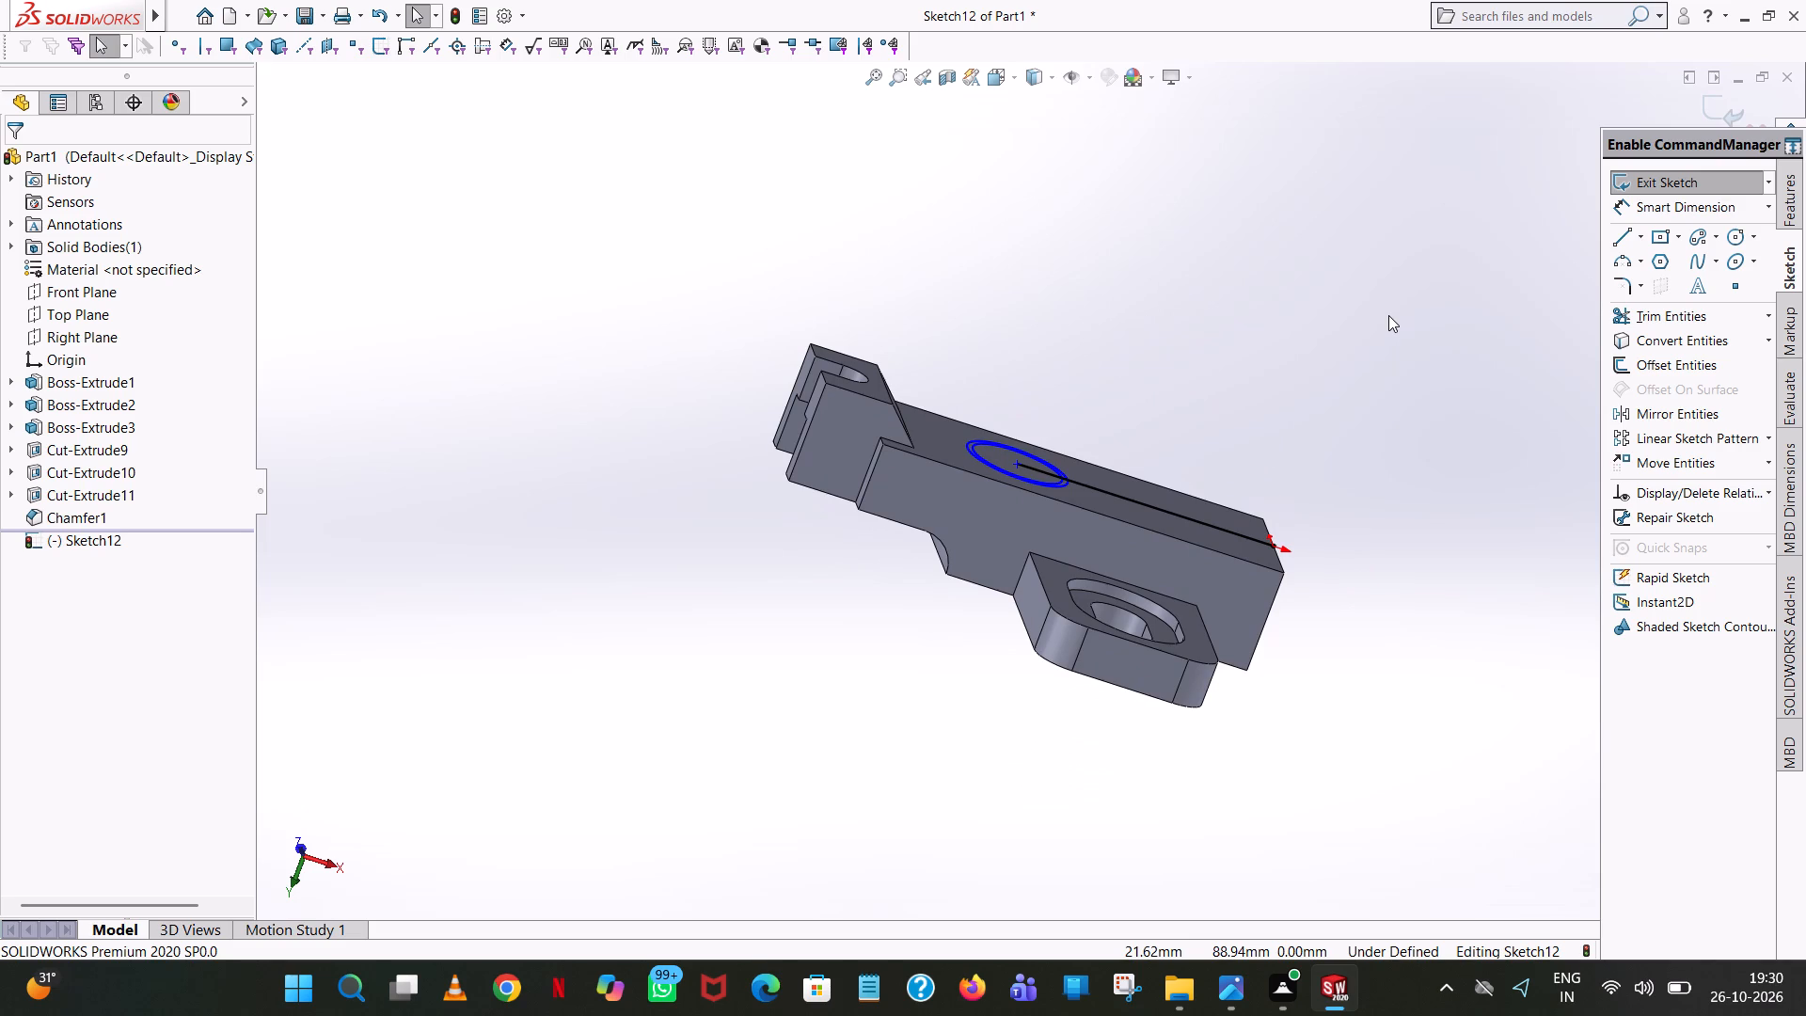
{"action": "scroll", "coordinate": [1388, 315], "scroll_direction": "up", "scroll_amount": 1}
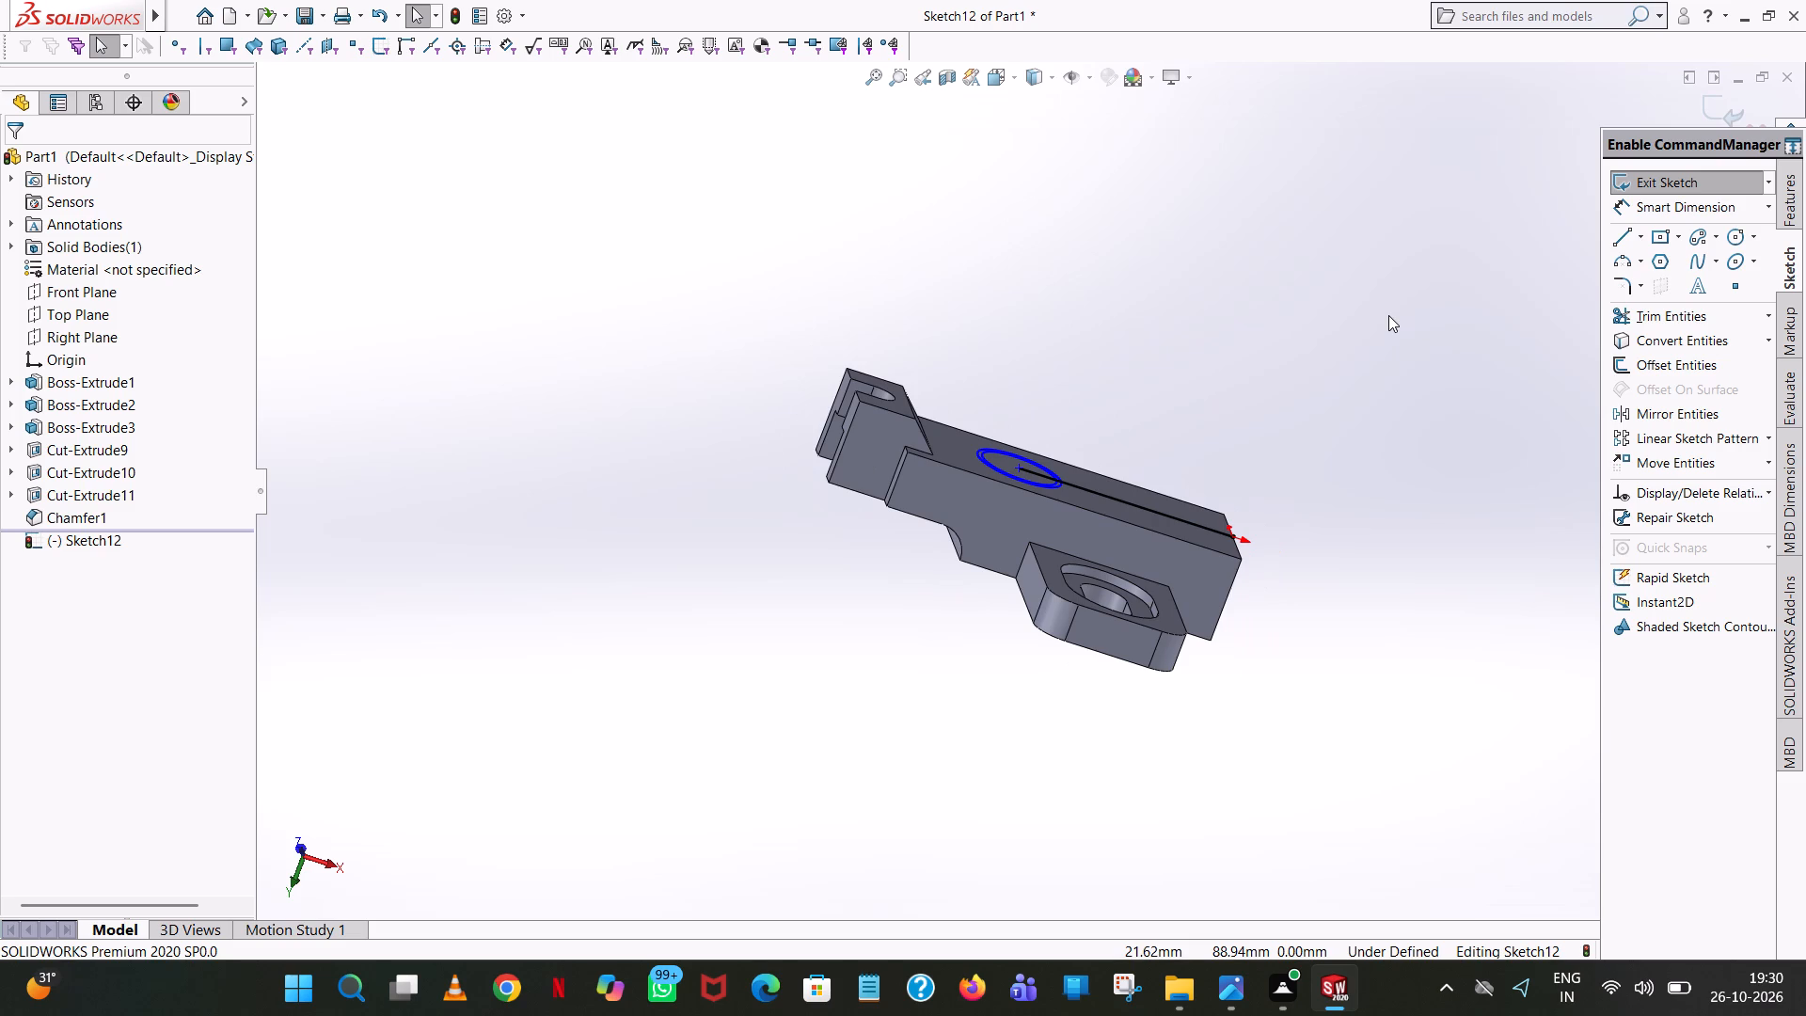
{"action": "middle_click_drag", "start_coordinate": [1229, 447], "coordinate": [1197, 655]}
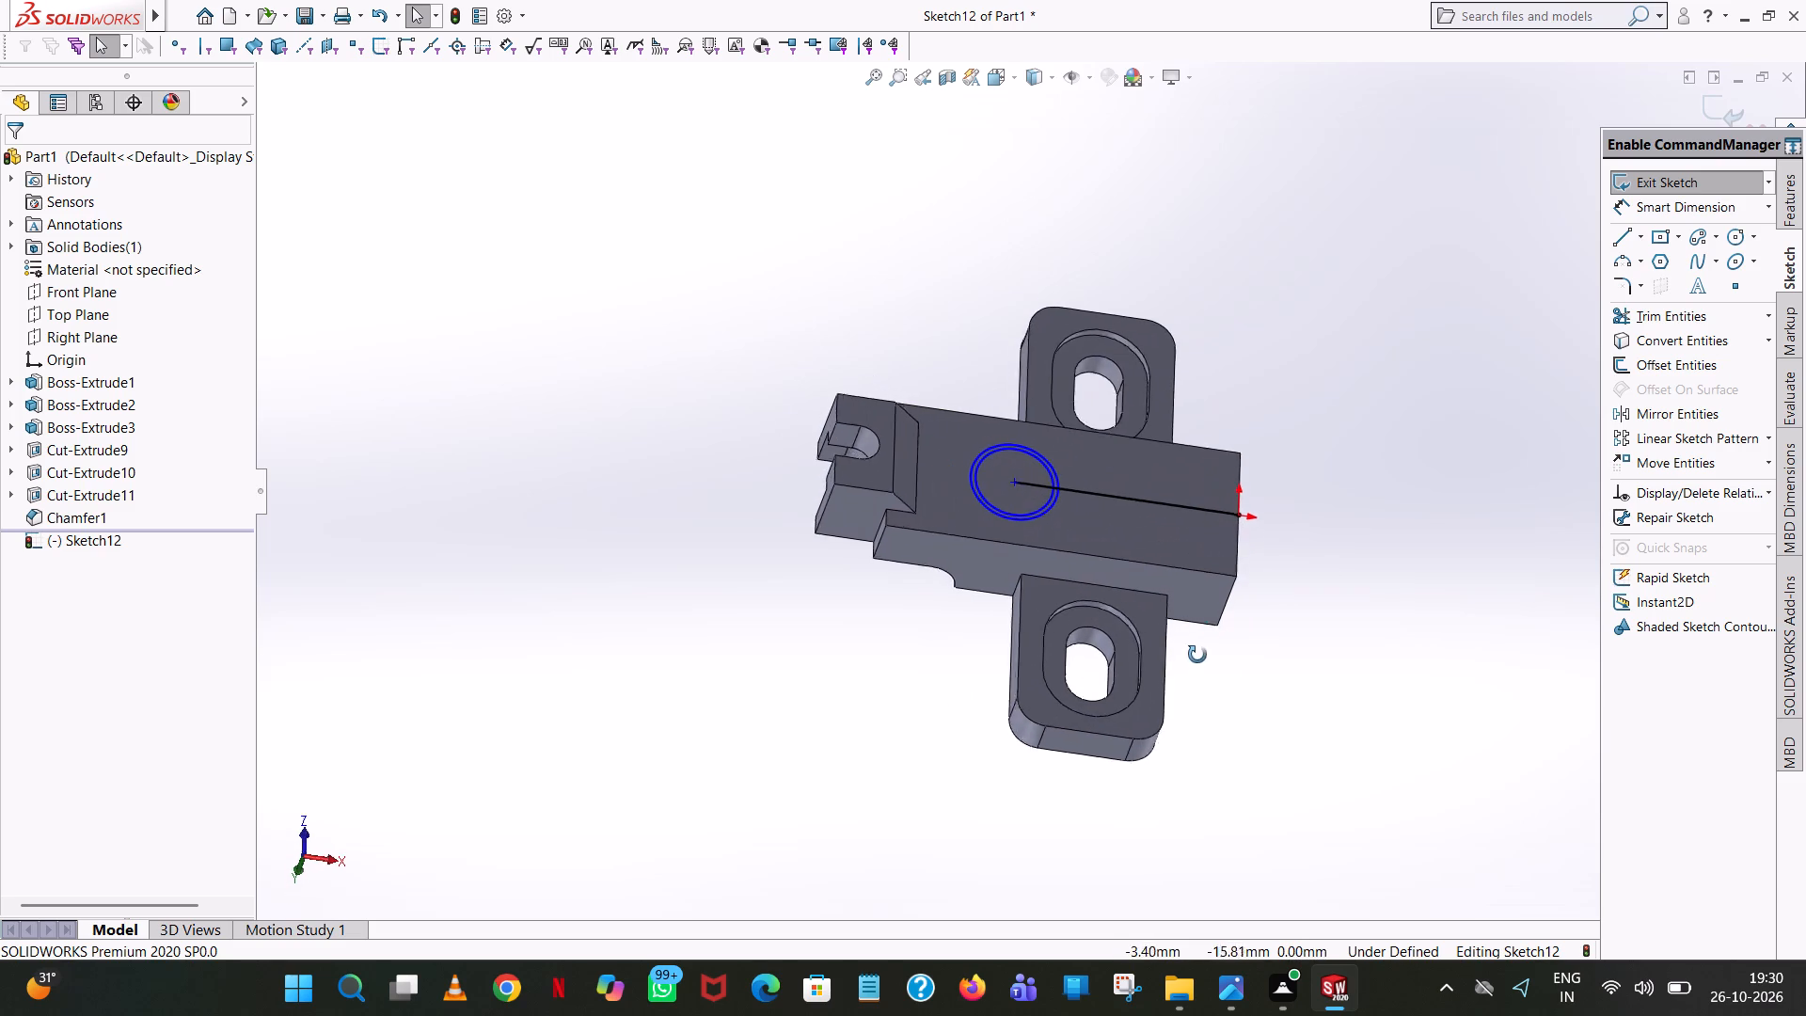
{"action": "middle_click_drag", "start_coordinate": [1197, 655], "coordinate": [1194, 667]}
{"action": "left_click", "coordinate": [1663, 323]}
{"action": "scroll", "coordinate": [1205, 482], "scroll_direction": "down", "scroll_amount": 7}
{"action": "left_click", "coordinate": [501, 443]}
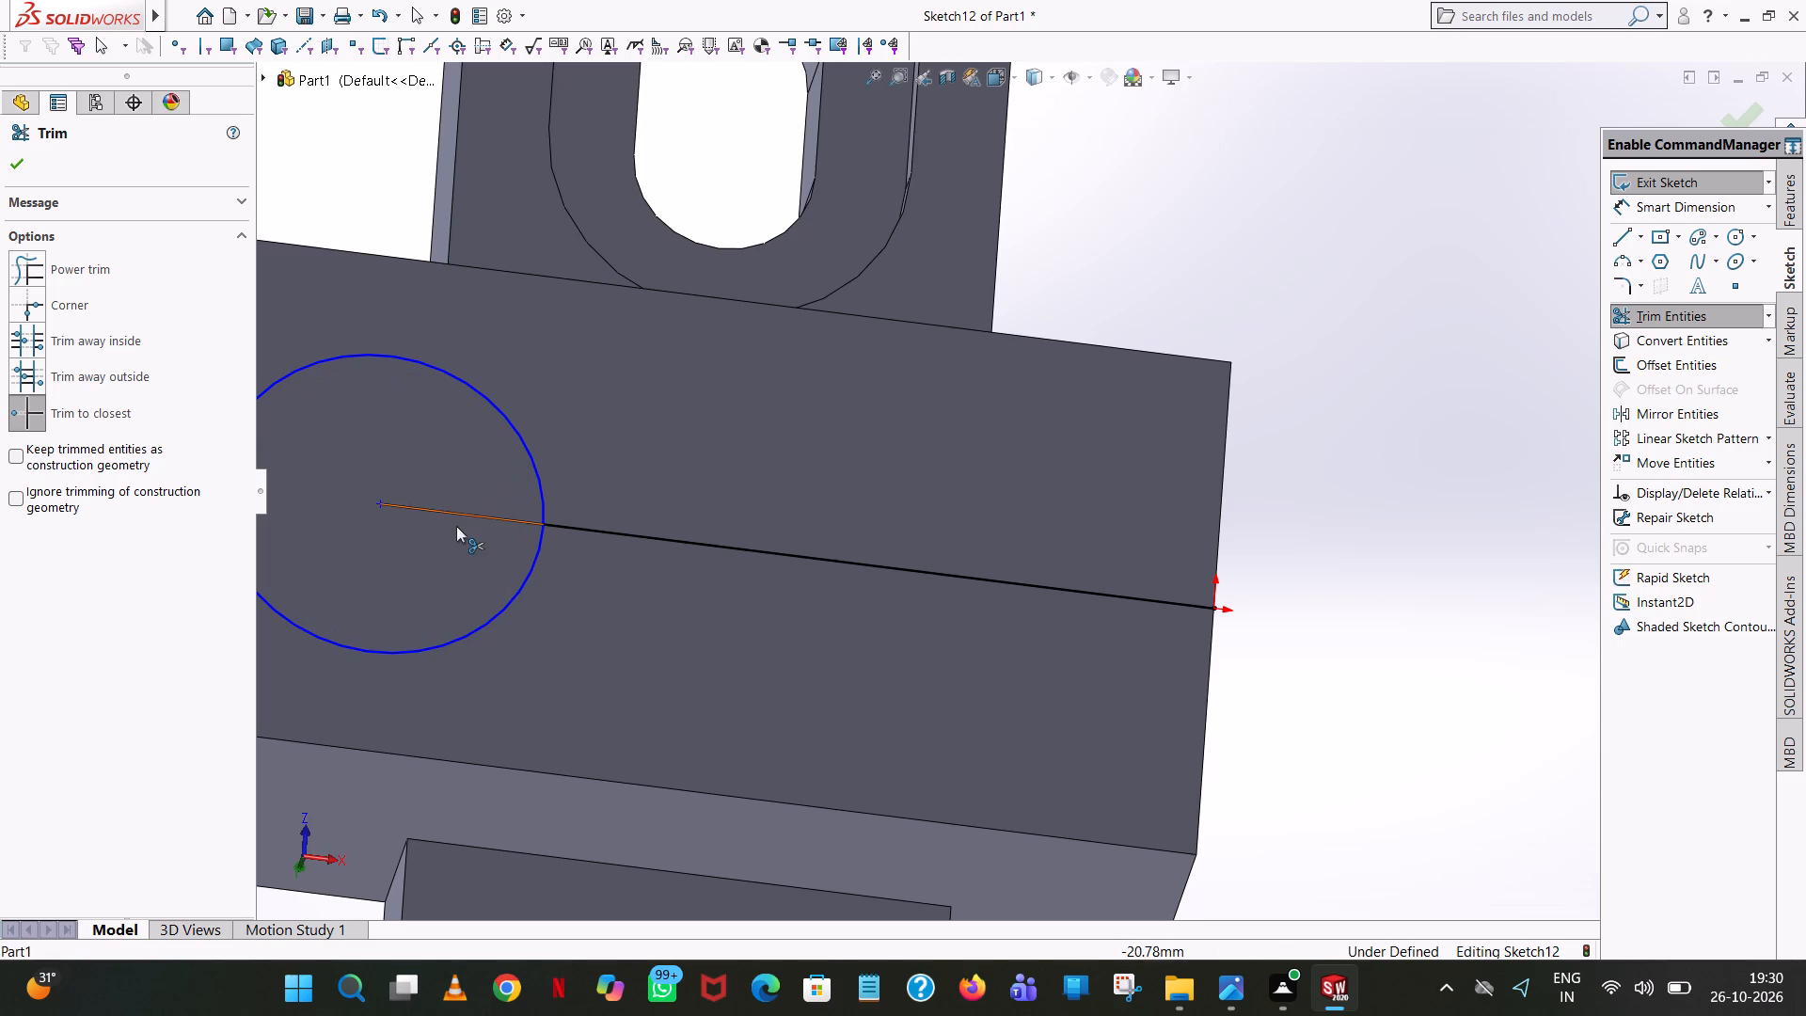
{"action": "left_click", "coordinate": [456, 517]}
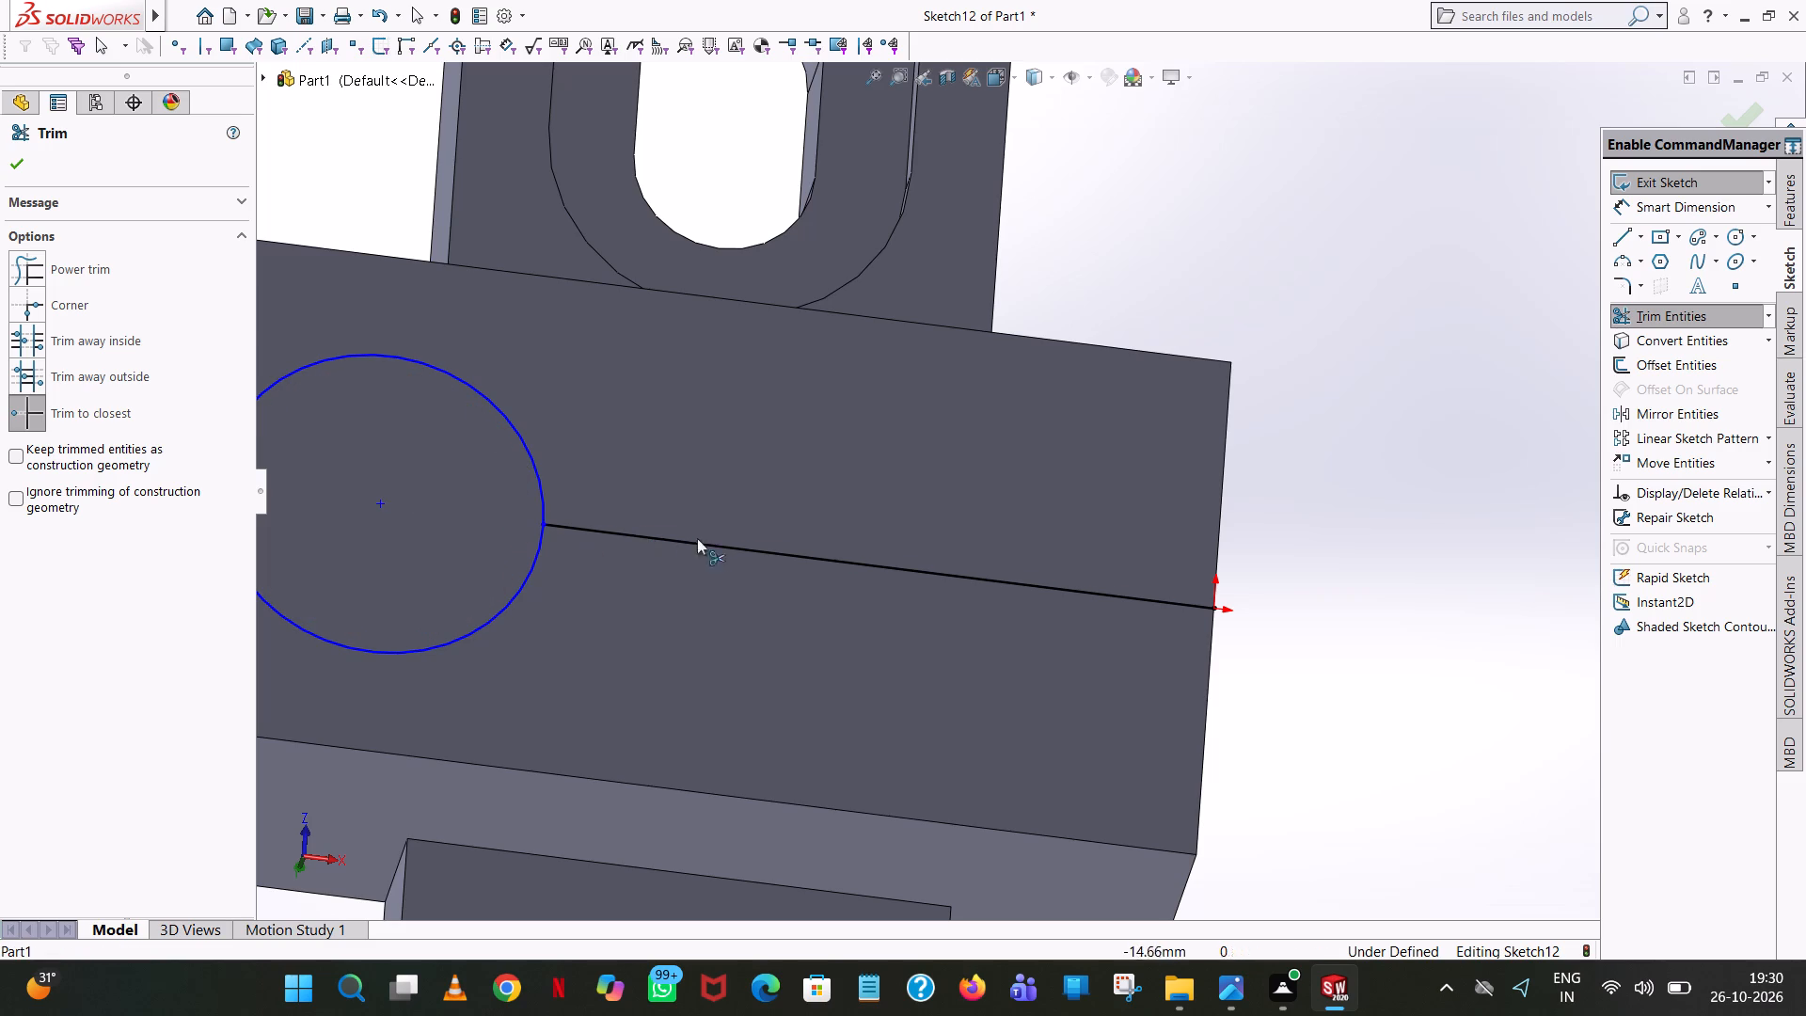
{"action": "left_click", "coordinate": [709, 543]}
Draw a 23 mm line from the circle's top point to the block's end edge, 9 mm along that edge, and 23 mm back to its bottom point.
{"action": "left_click", "coordinate": [1623, 243]}
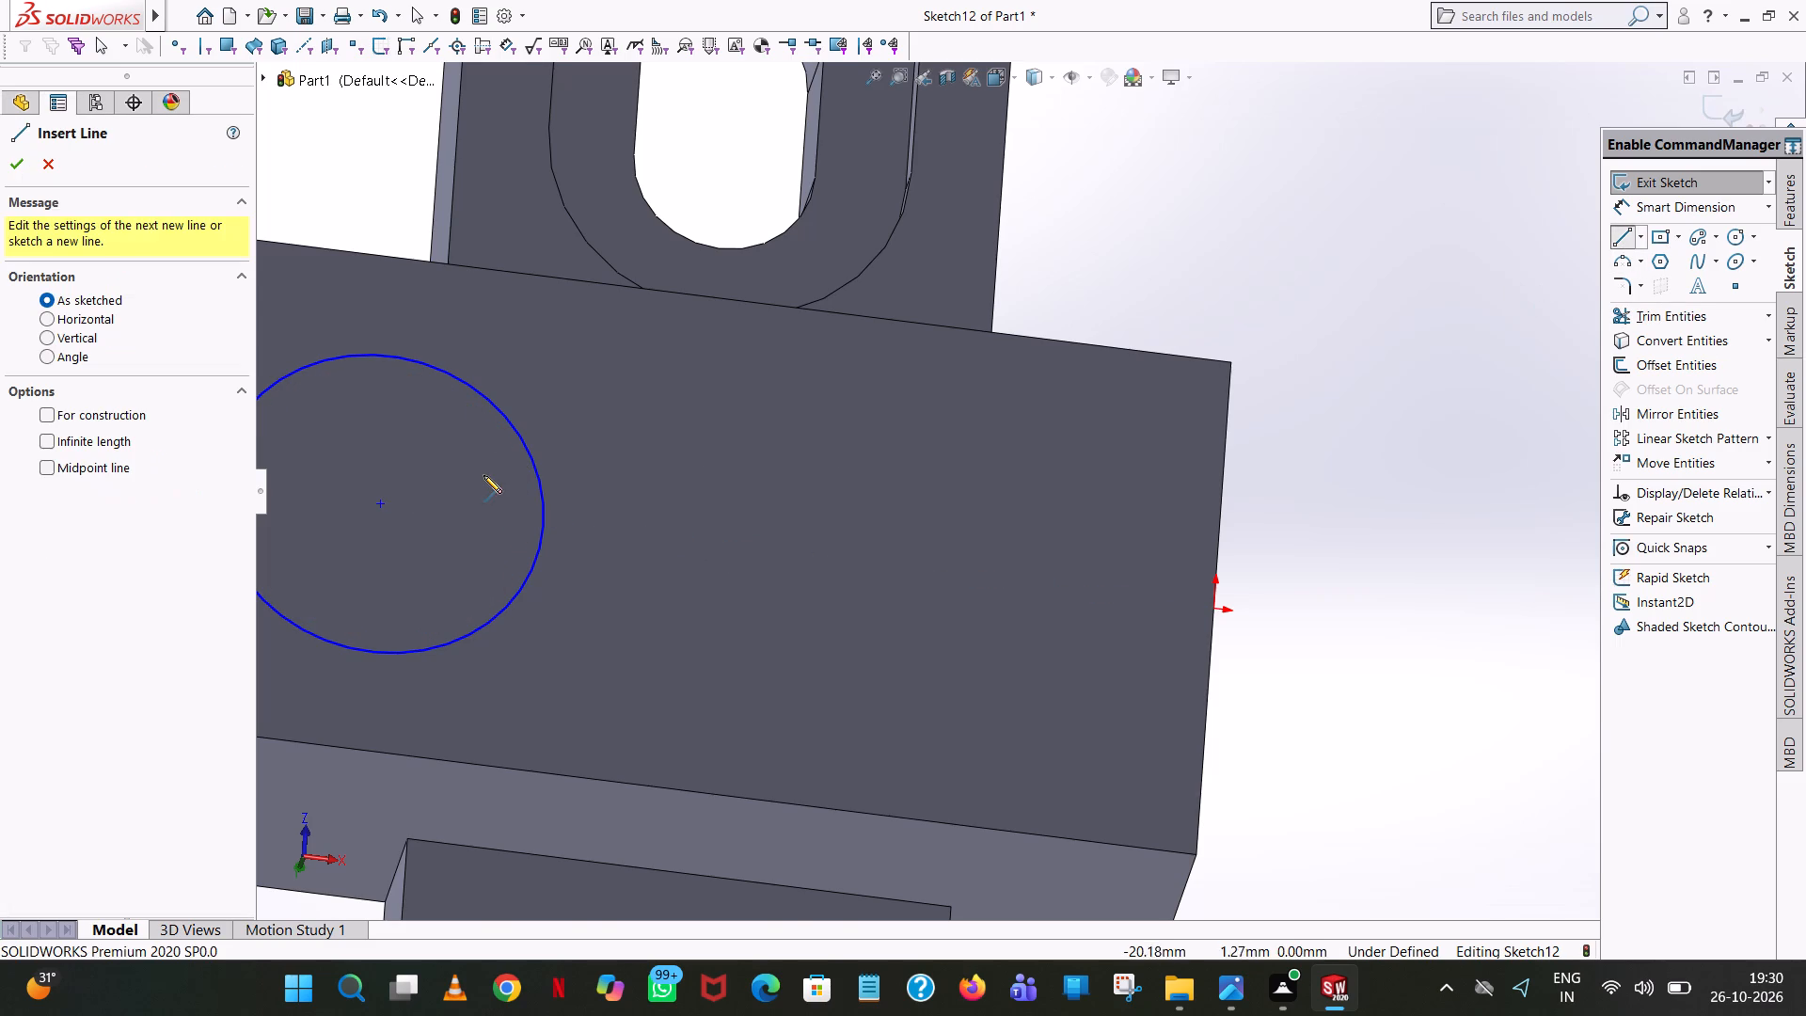
{"action": "scroll", "coordinate": [483, 471], "scroll_direction": "up", "scroll_amount": 2}
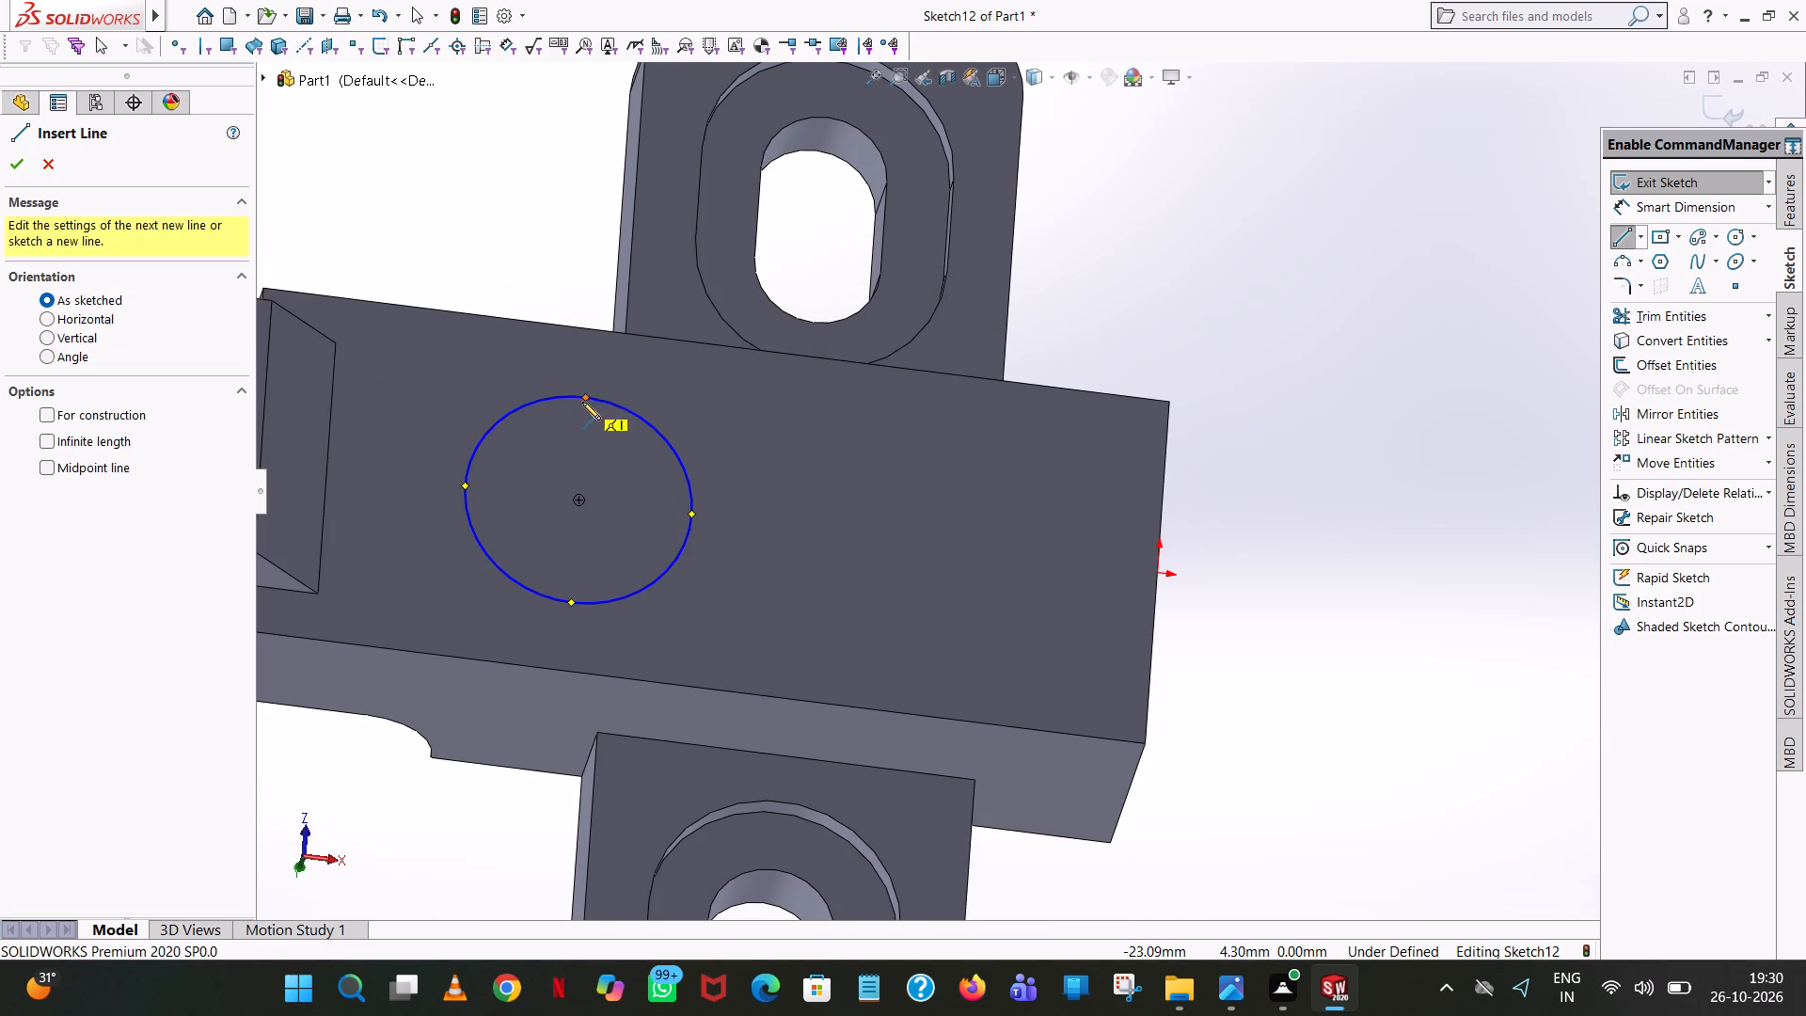
{"action": "left_click", "coordinate": [1054, 81]}
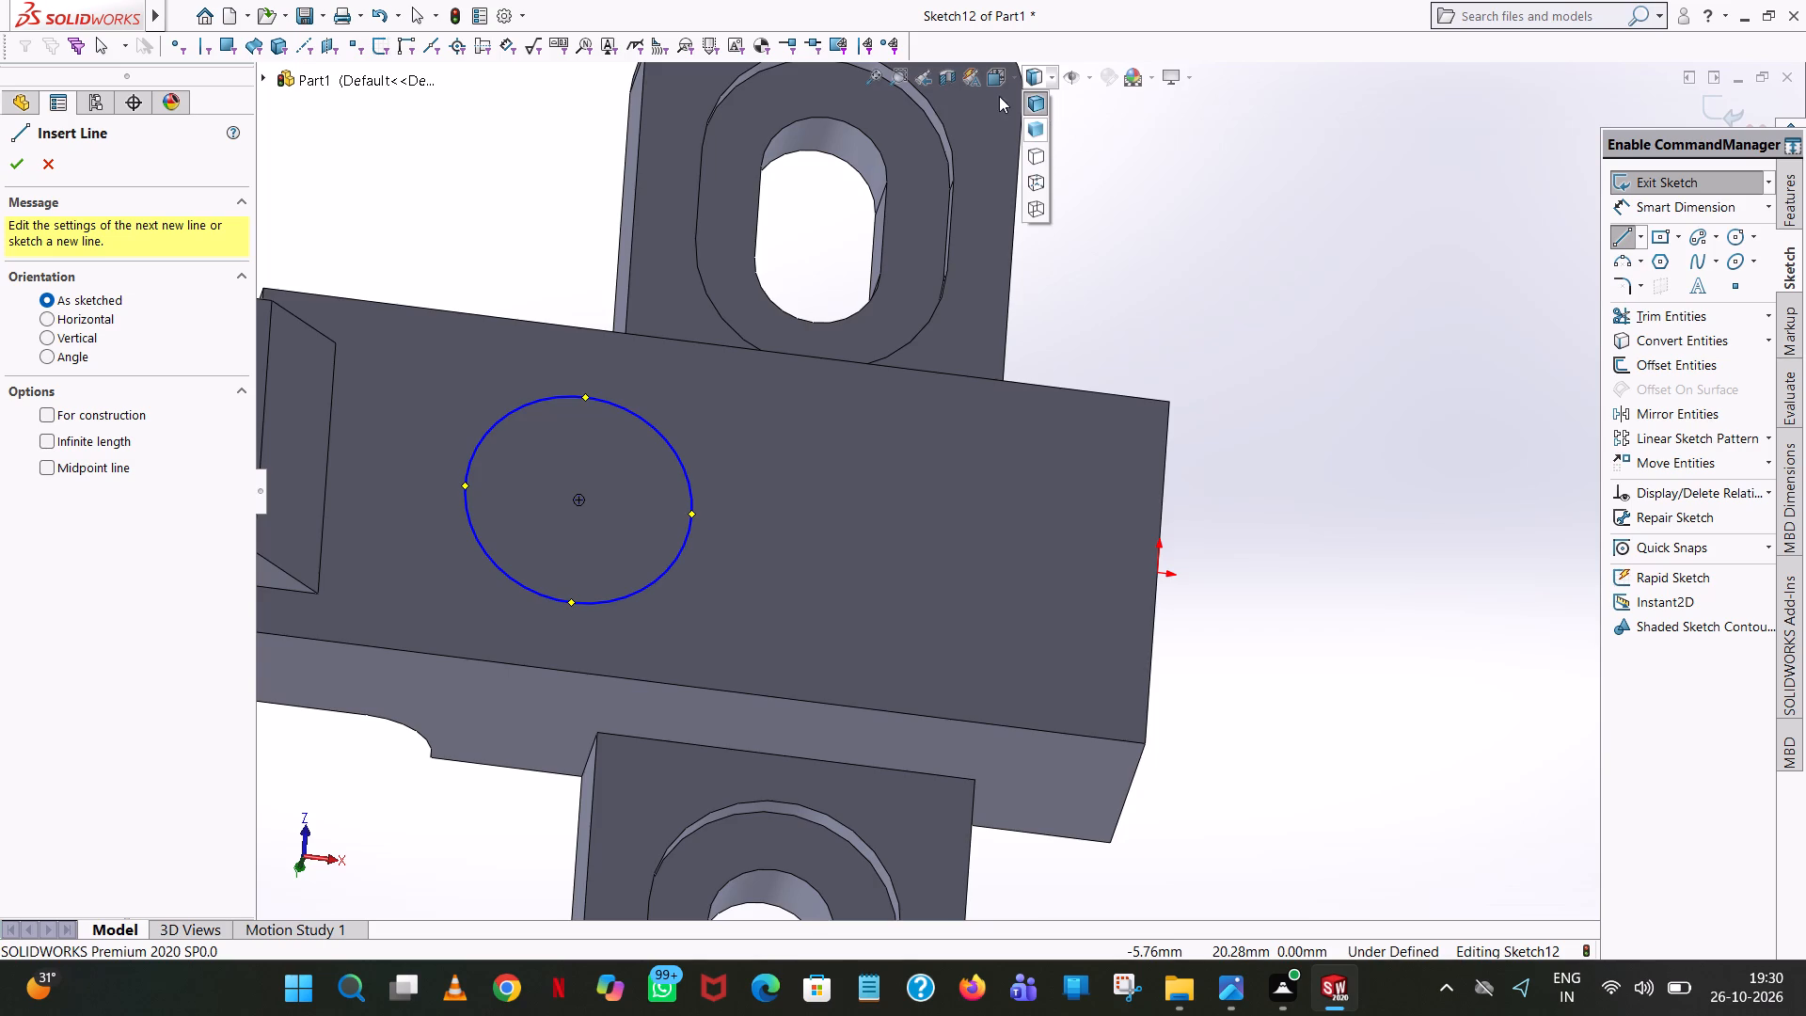
{"action": "left_click", "coordinate": [1110, 184]}
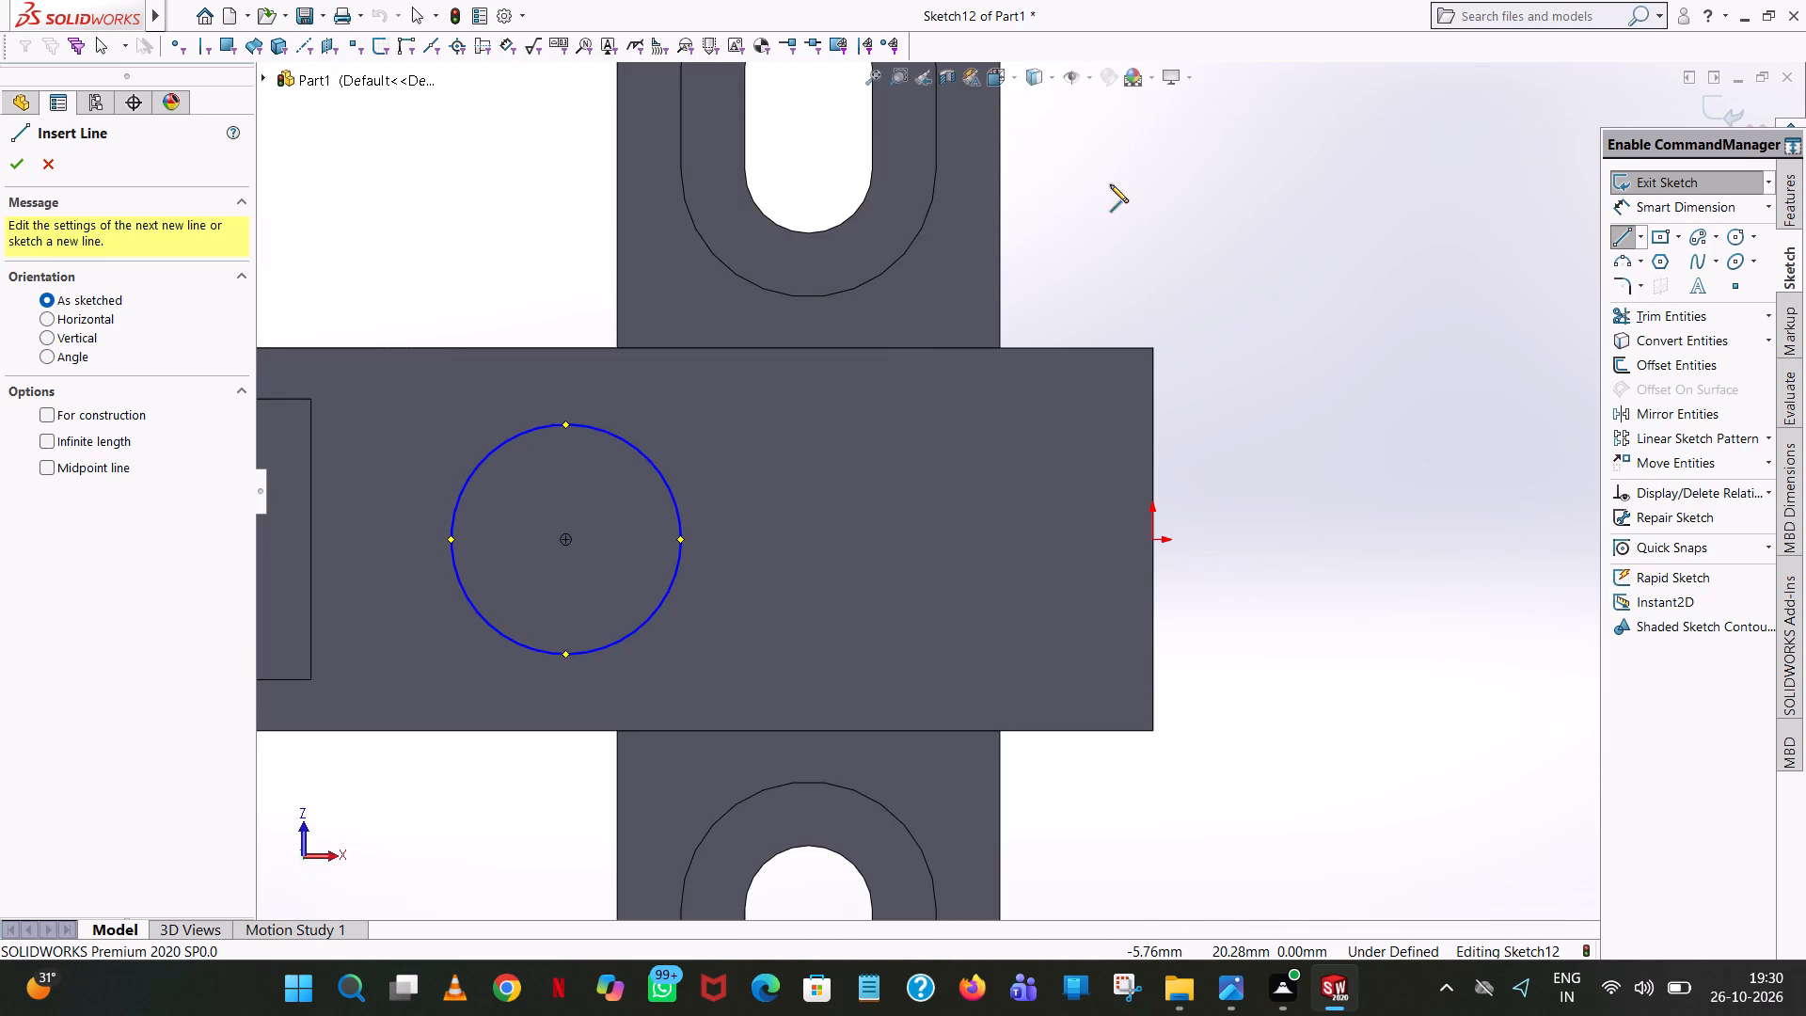
{"action": "left_click", "coordinate": [565, 421]}
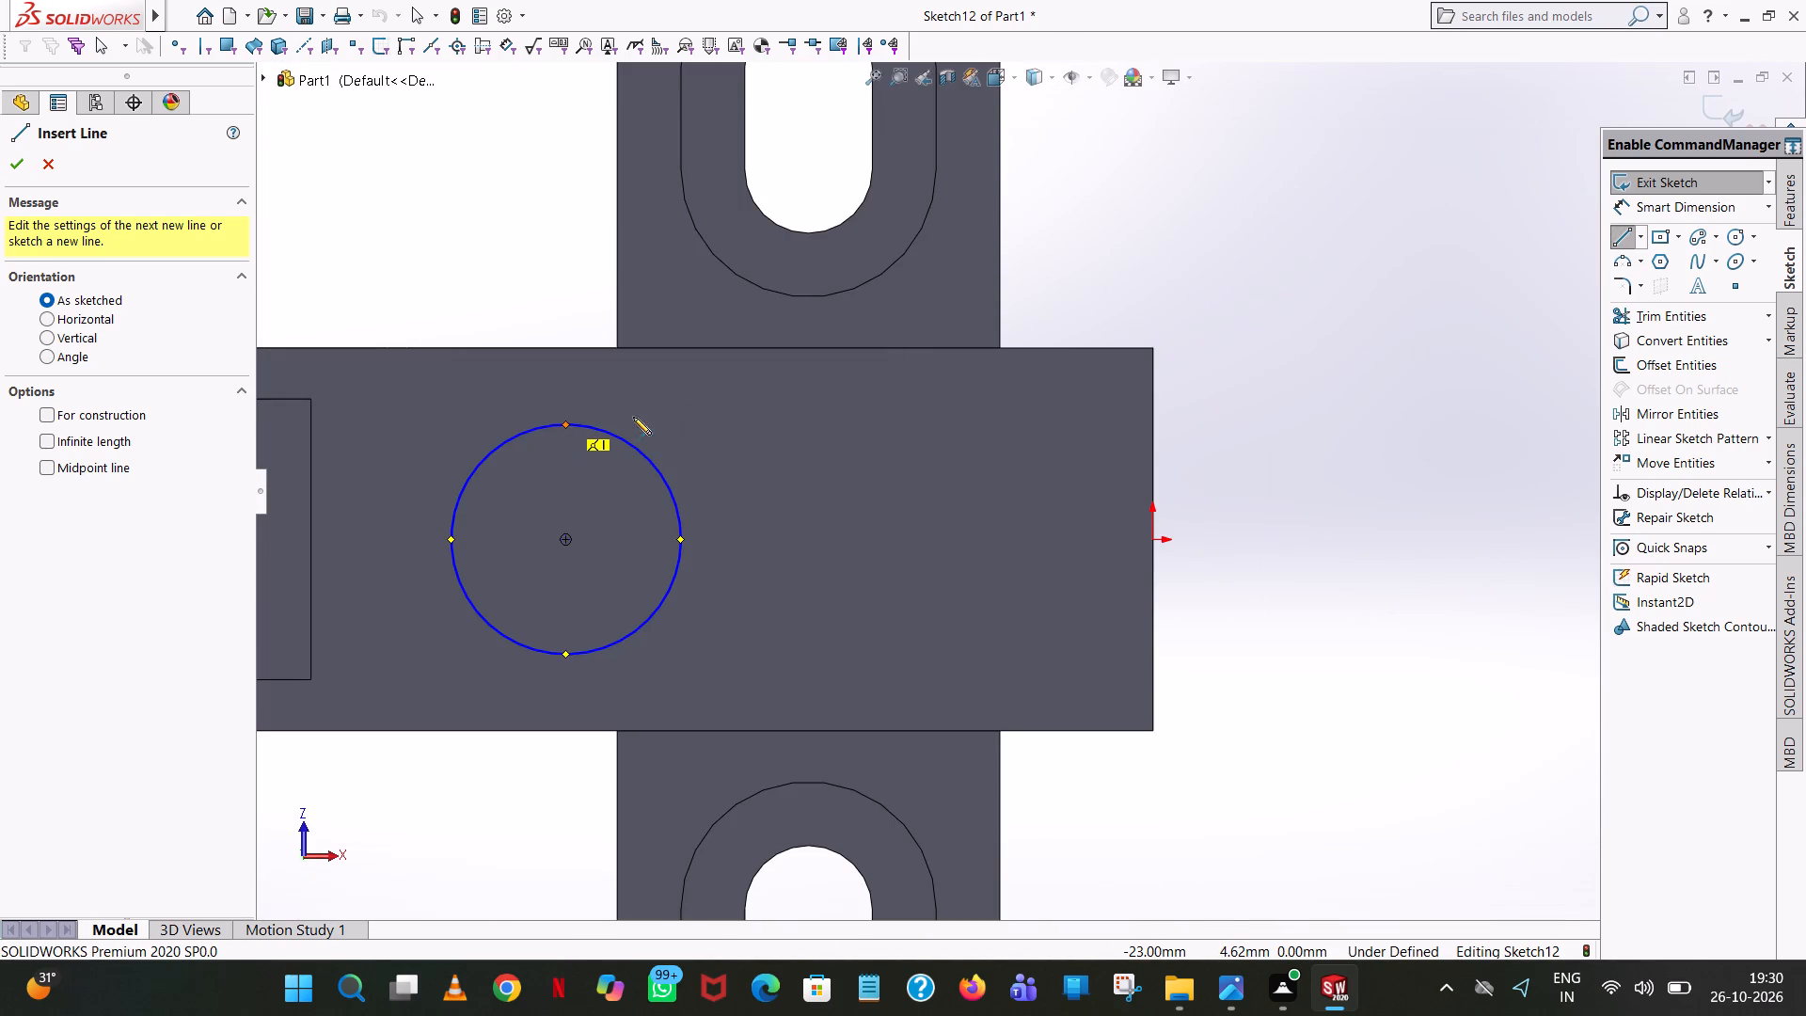
{"action": "left_click", "coordinate": [1152, 425]}
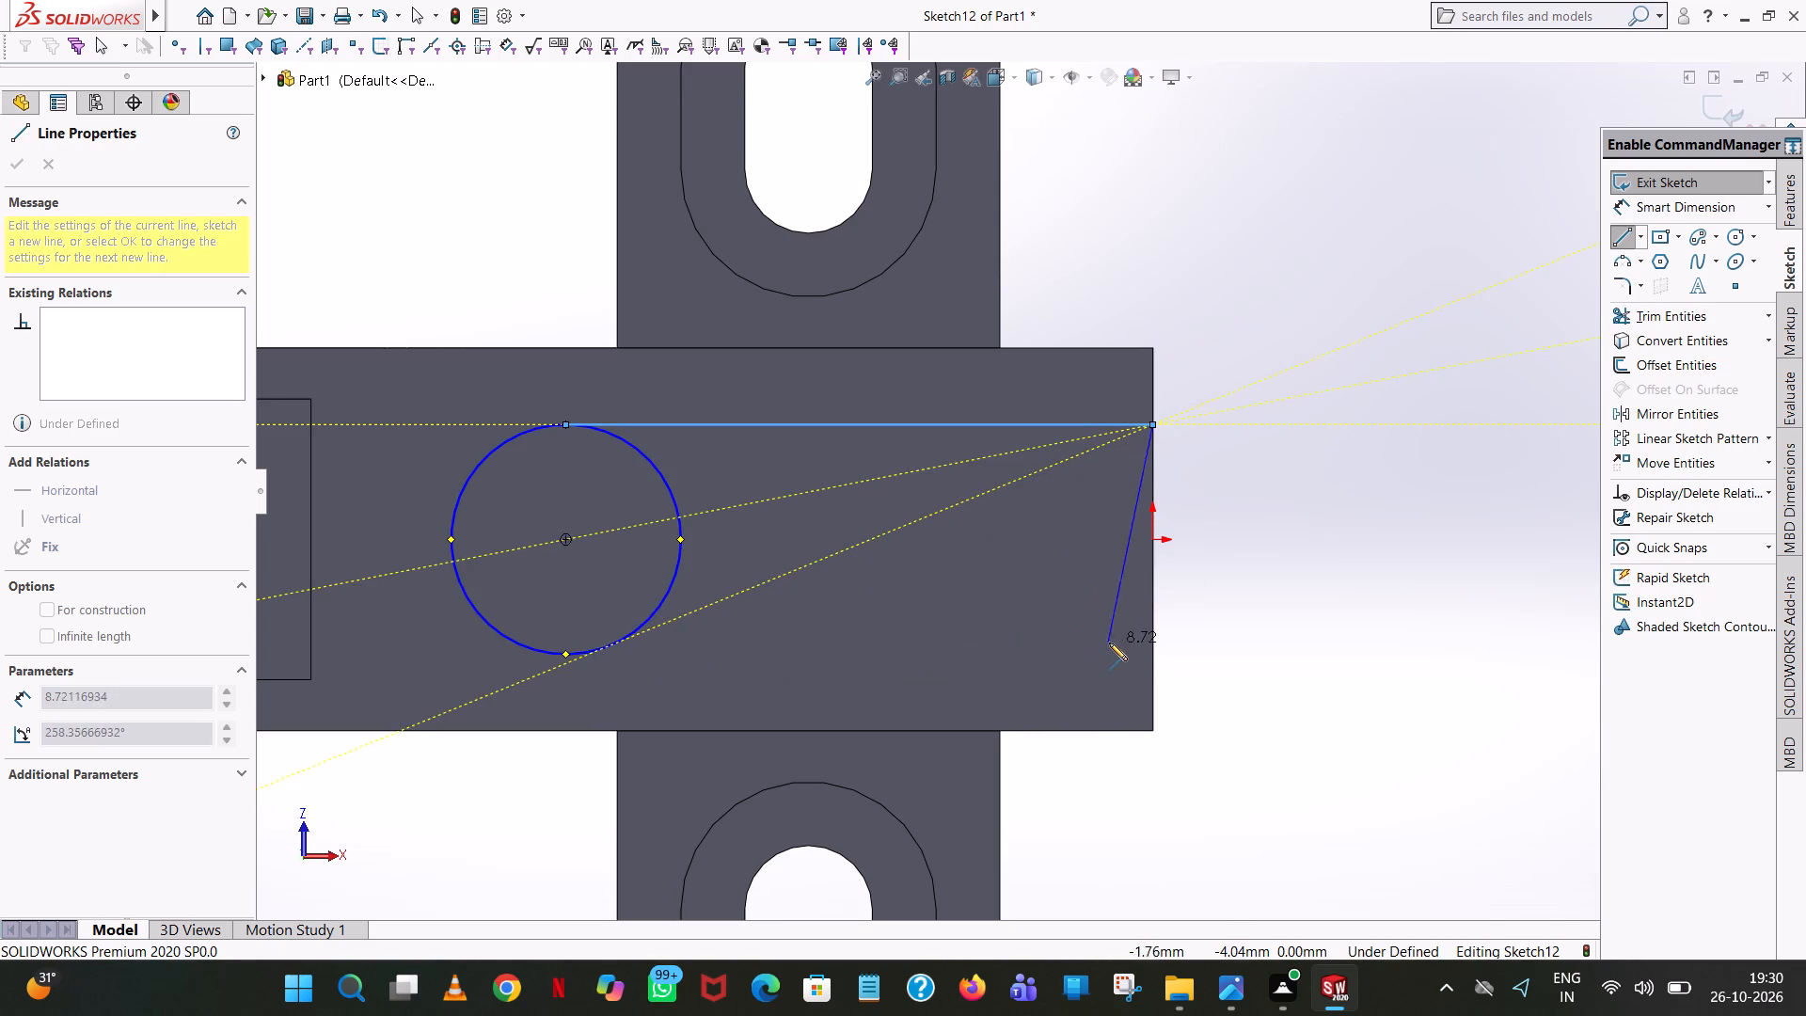
{"action": "left_click", "coordinate": [1156, 652]}
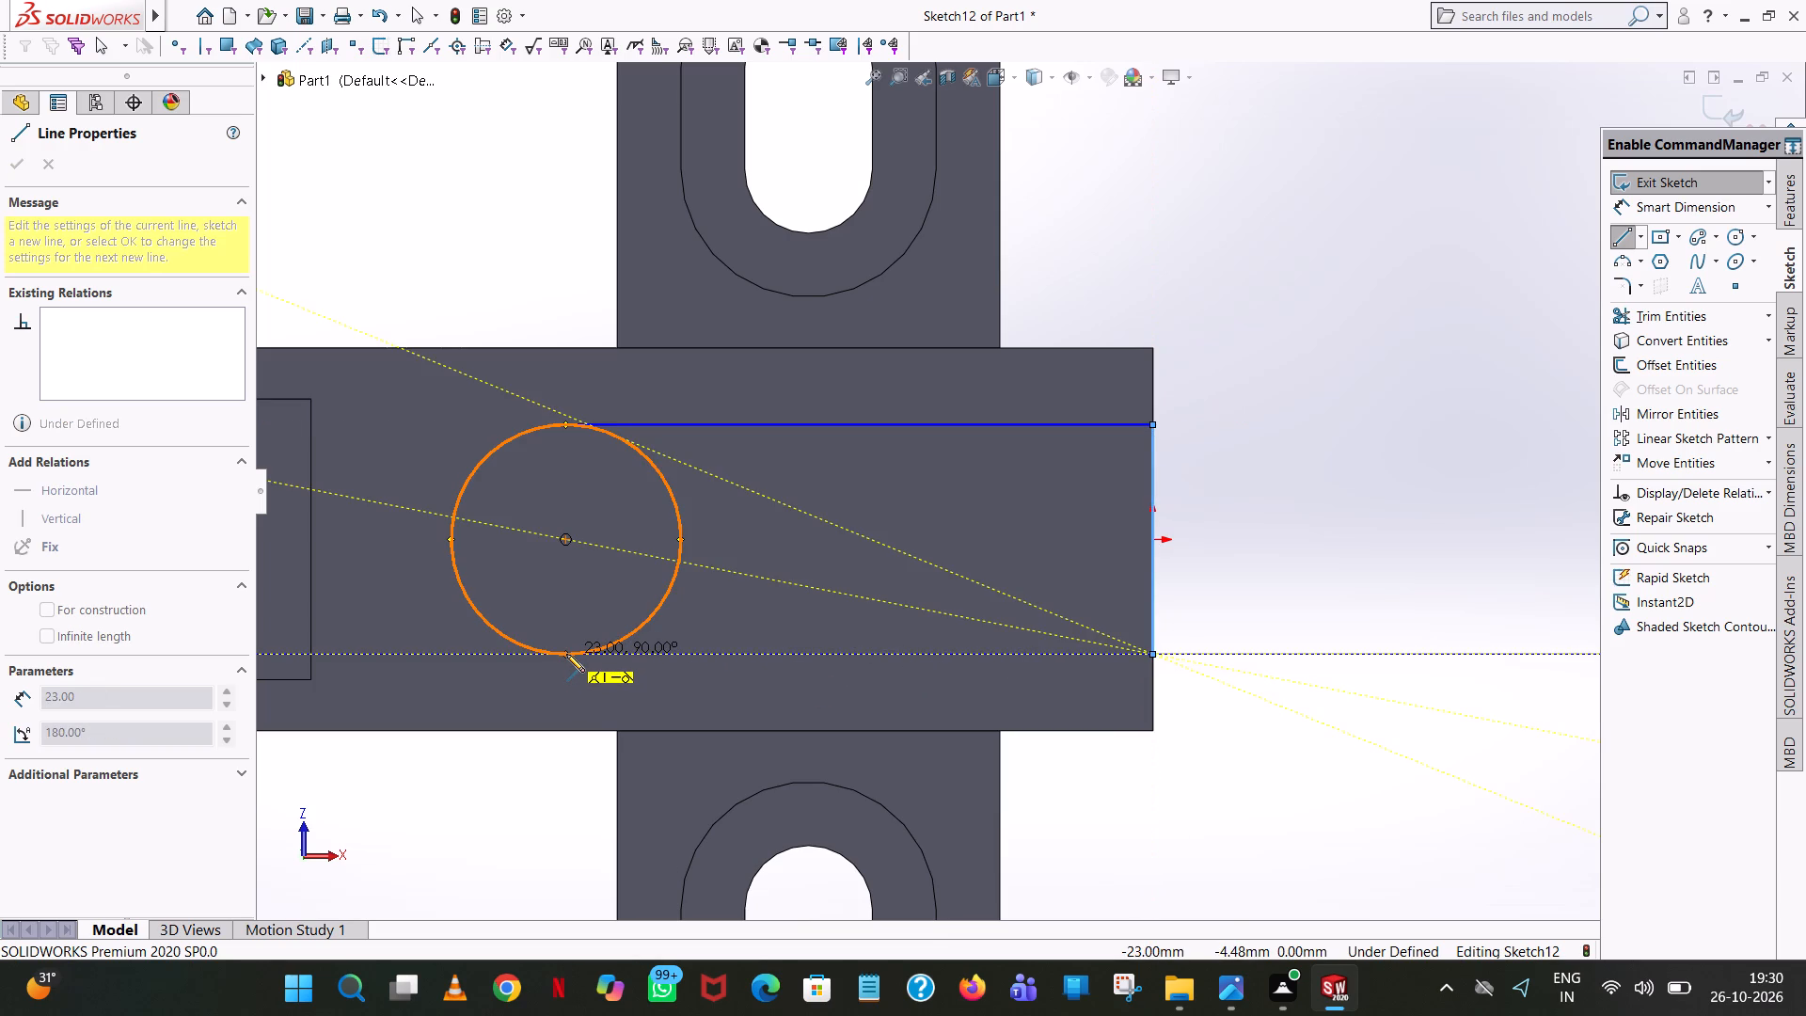
{"action": "left_click", "coordinate": [566, 654]}
{"action": "right_click", "coordinate": [566, 654]}
{"action": "left_click", "coordinate": [618, 661]}
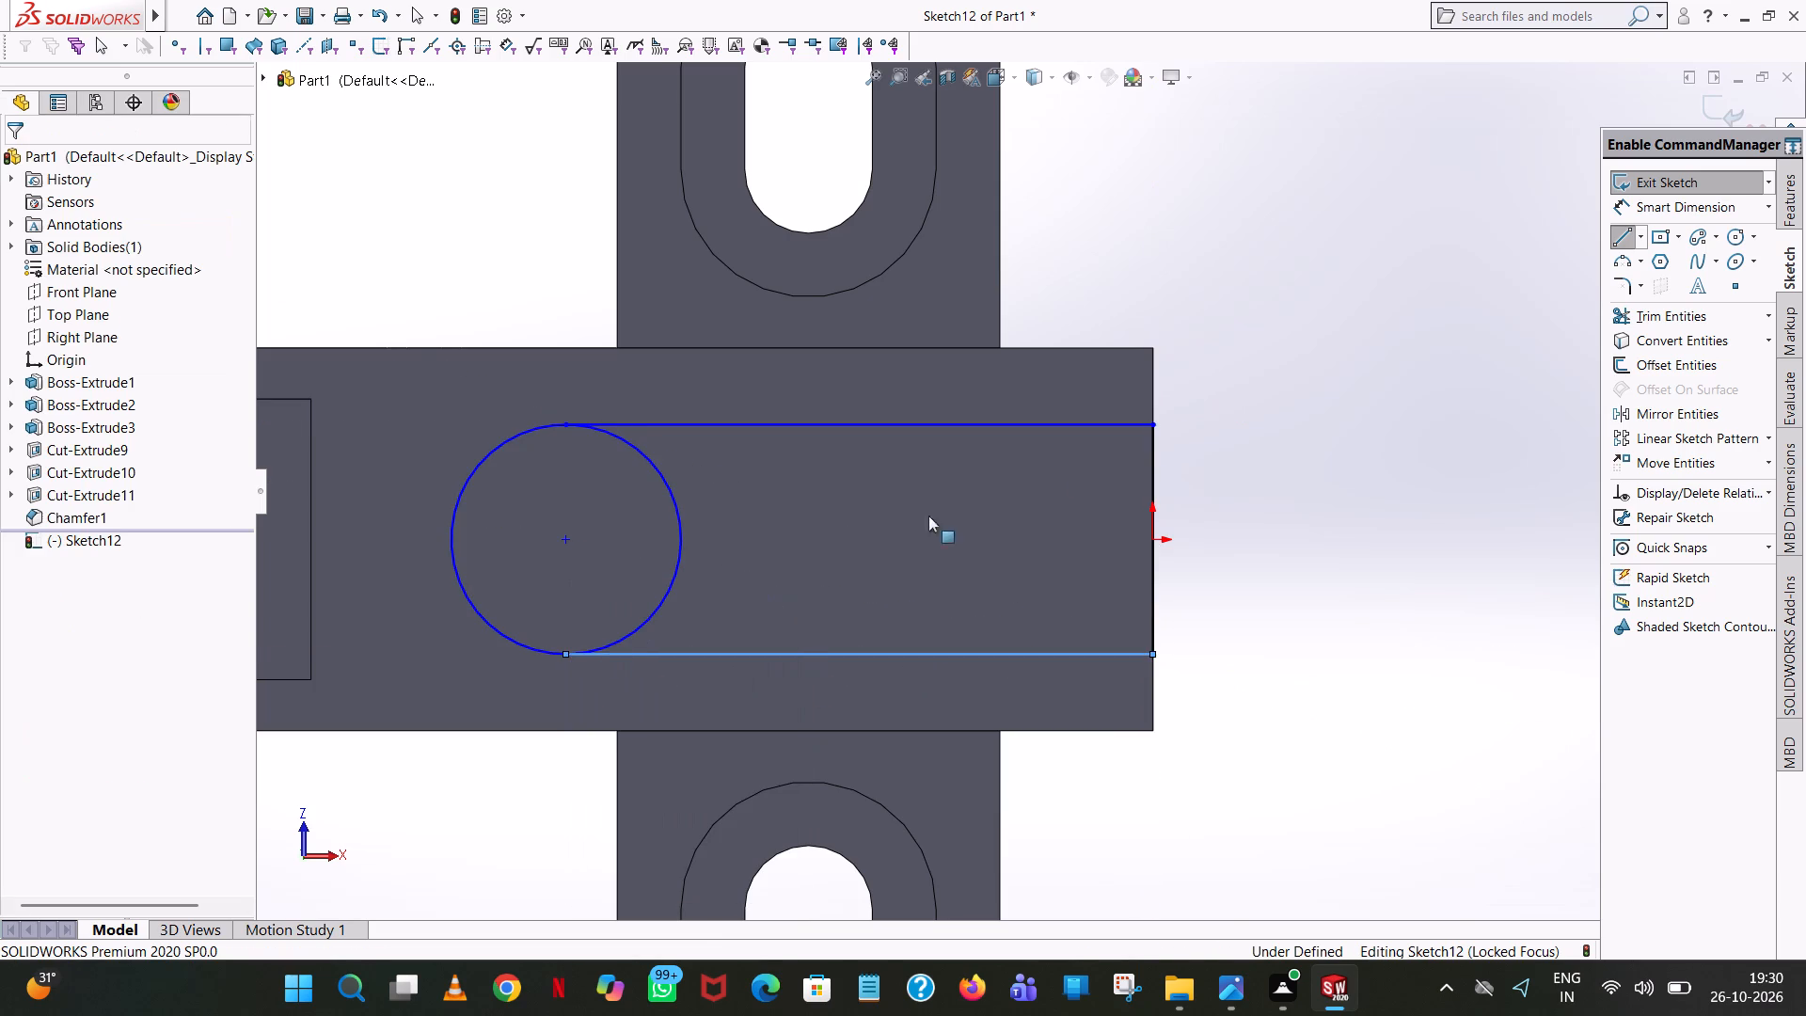
Trim the circle's inner half between the two parallel lines to leave a closed U-shaped slot profile.
{"action": "left_click", "coordinate": [1640, 311]}
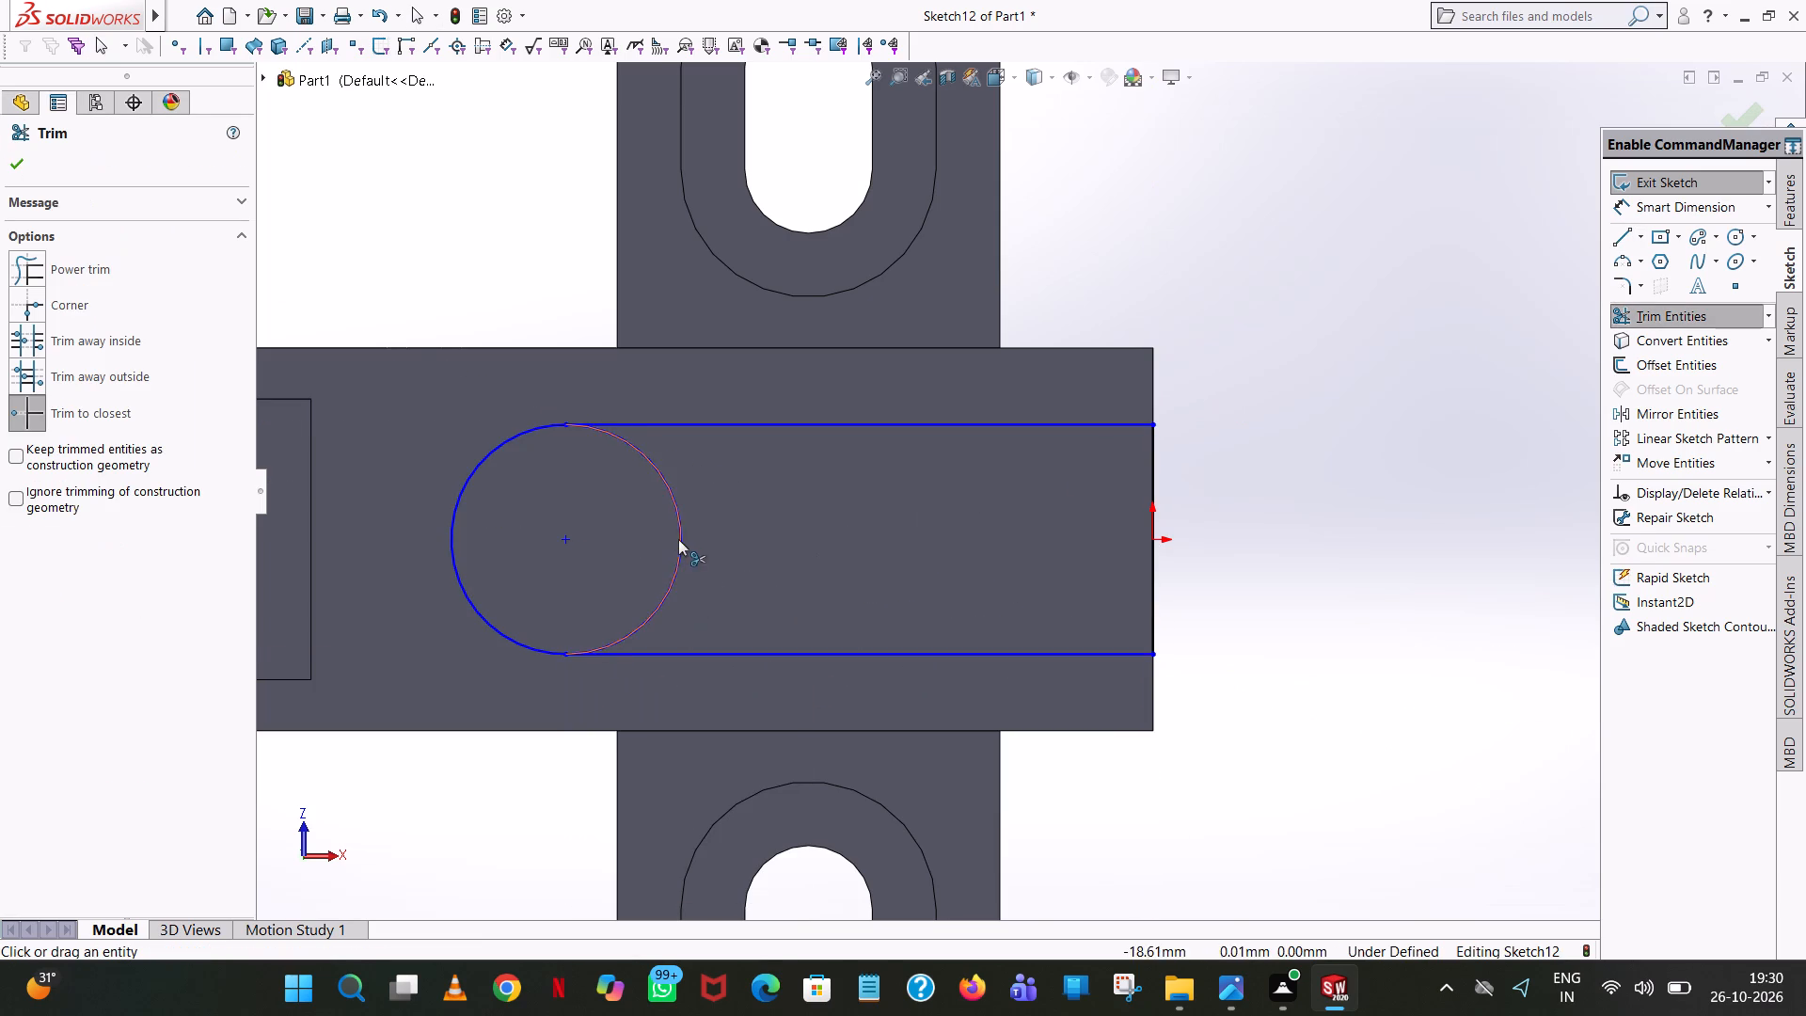
{"action": "left_click", "coordinate": [678, 539]}
{"action": "left_click", "coordinate": [20, 166]}
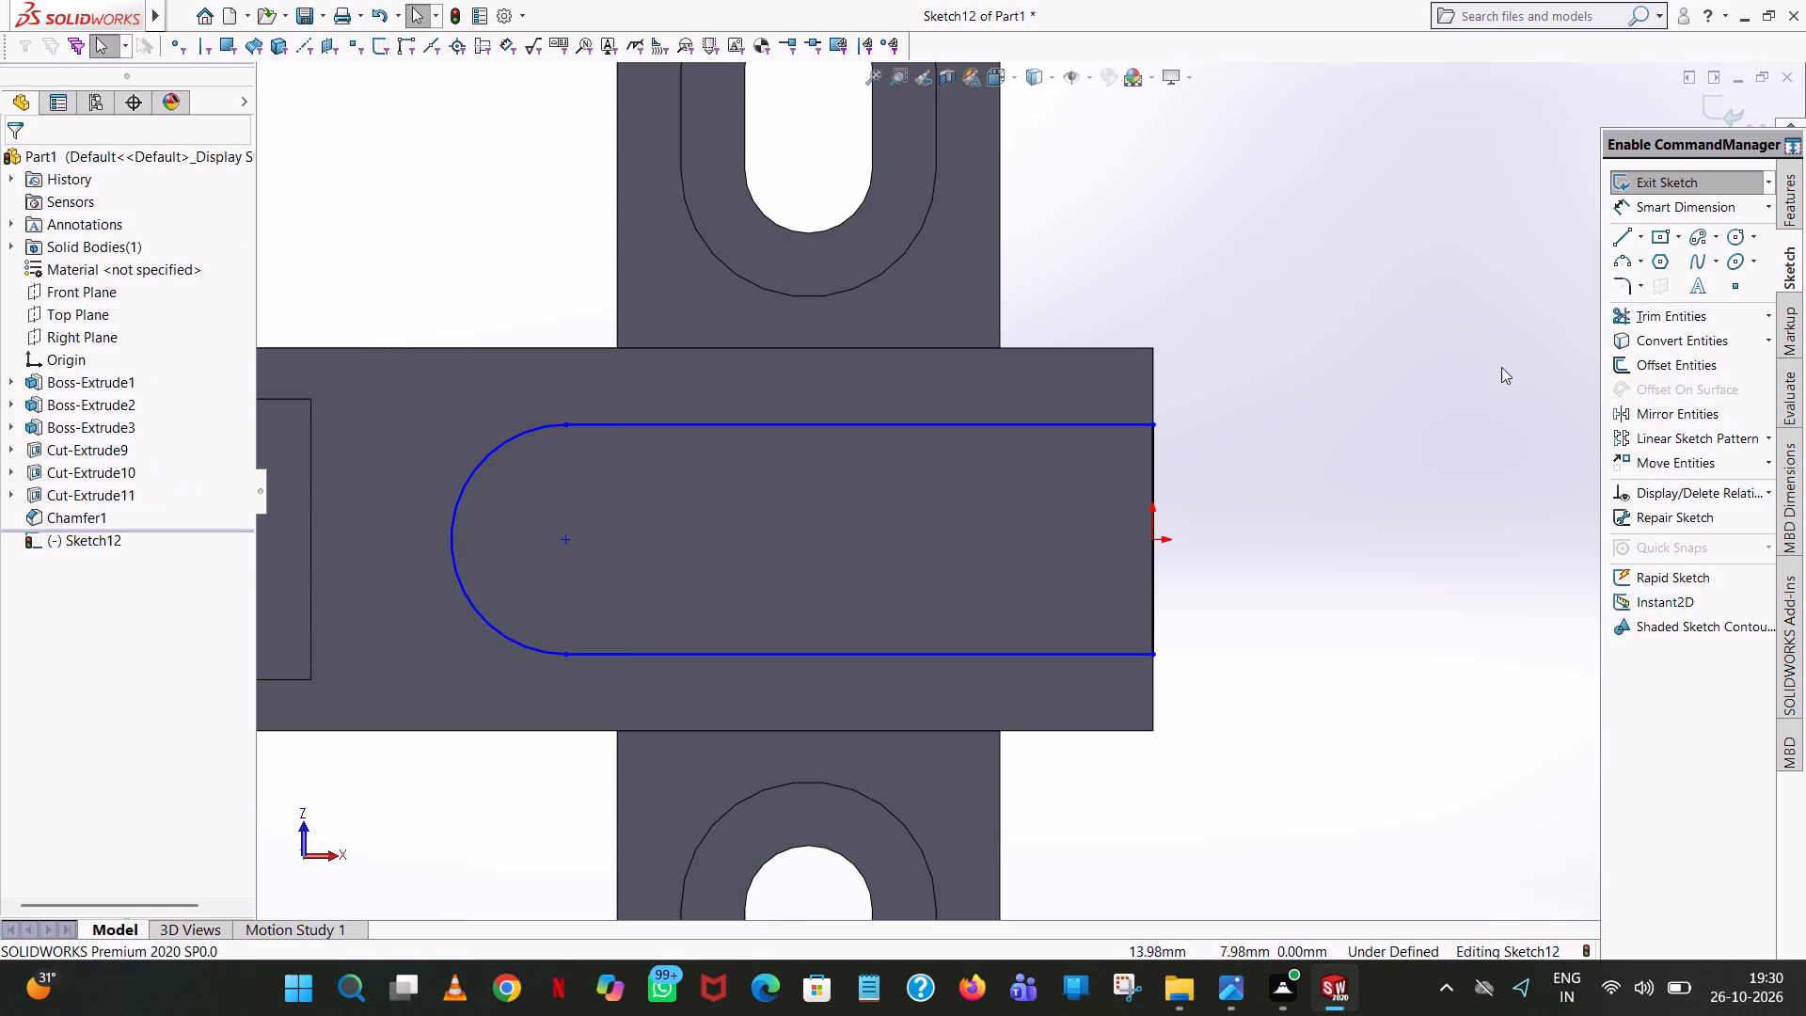
Cut the U-shaped slot profile into the main block as a blind extruded cut 1 mm deep.
{"action": "left_click", "coordinate": [1788, 198]}
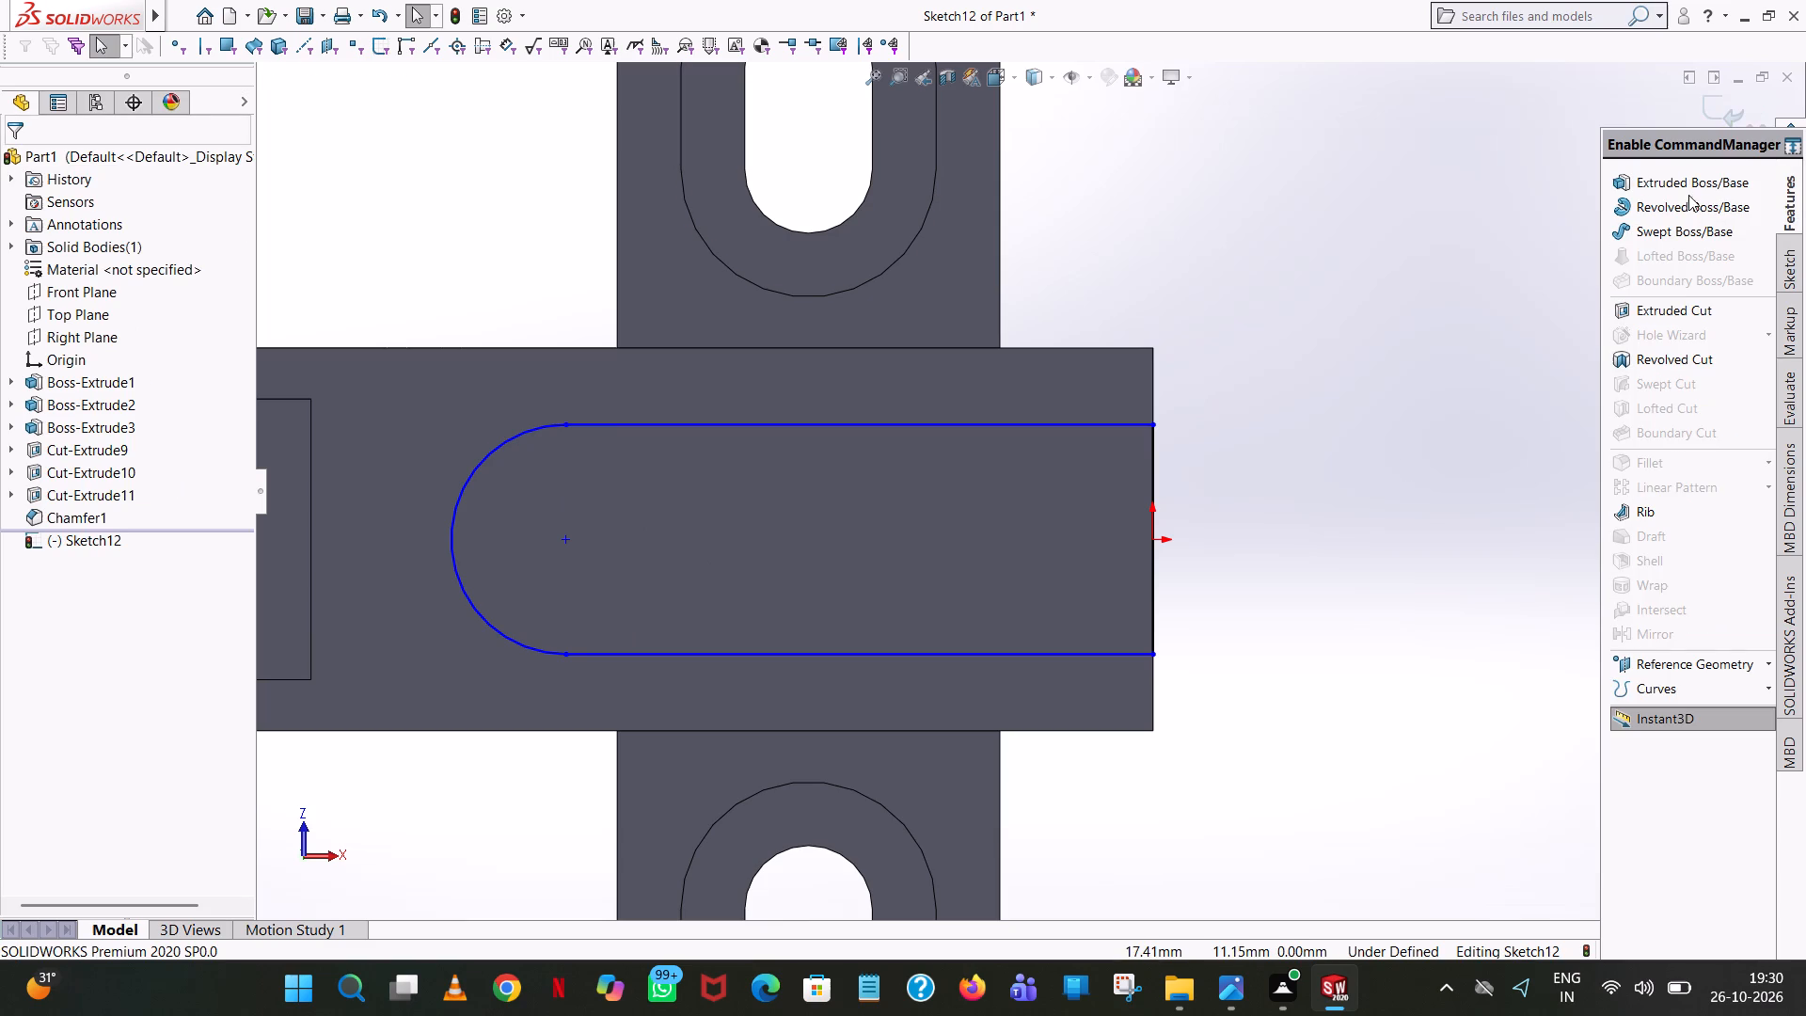
{"action": "left_click", "coordinate": [1673, 299]}
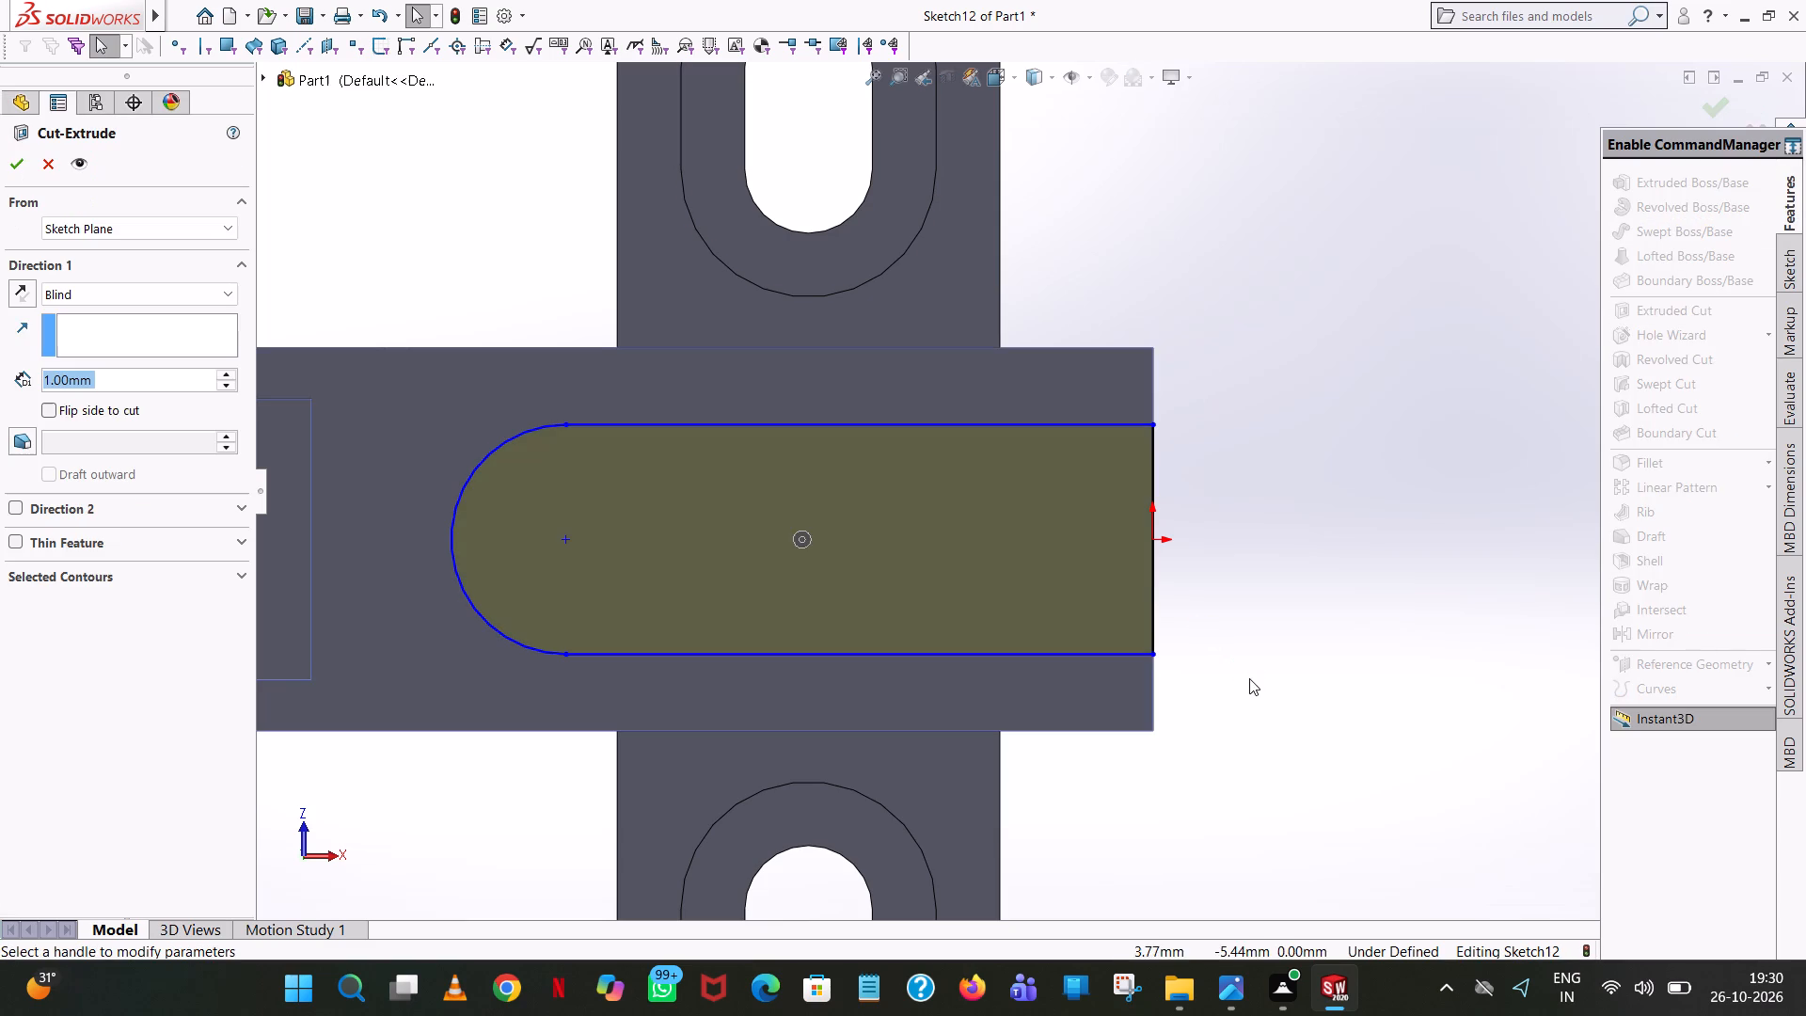
{"action": "middle_click_drag", "start_coordinate": [1250, 679], "coordinate": [1244, 500]}
{"action": "left_click", "coordinate": [12, 163]}
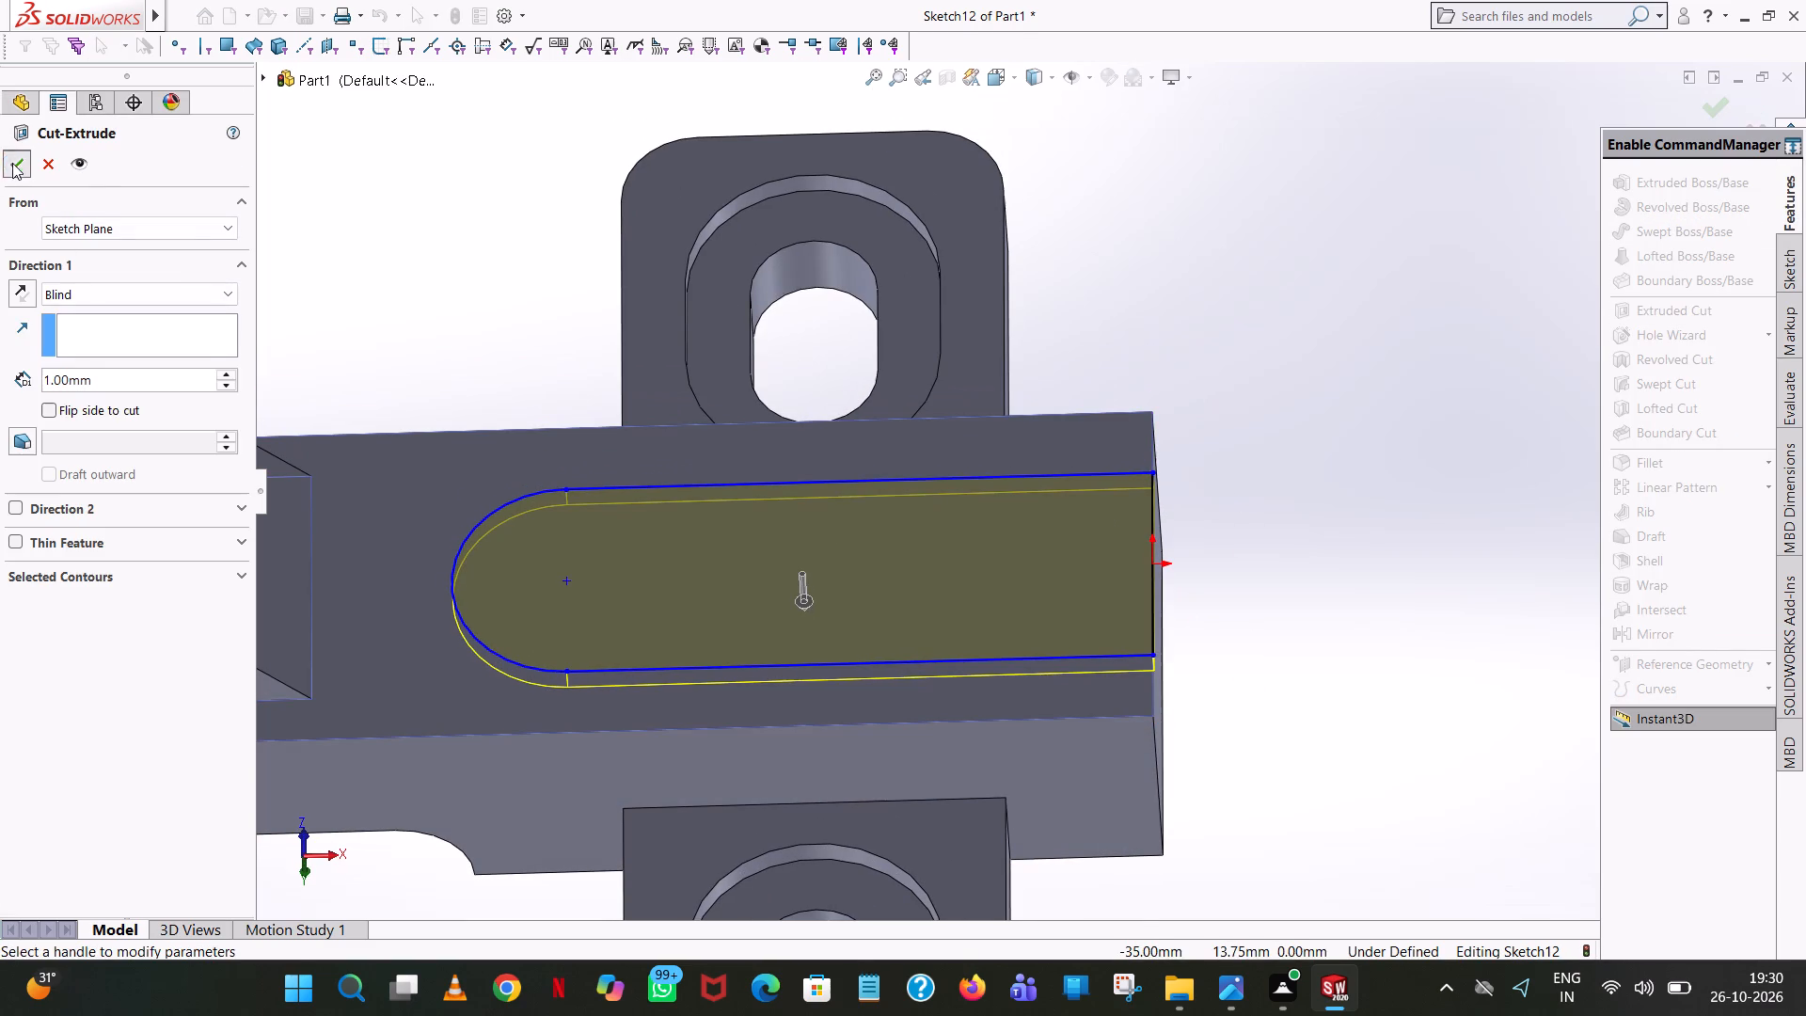
{"action": "left_click", "coordinate": [1249, 305]}
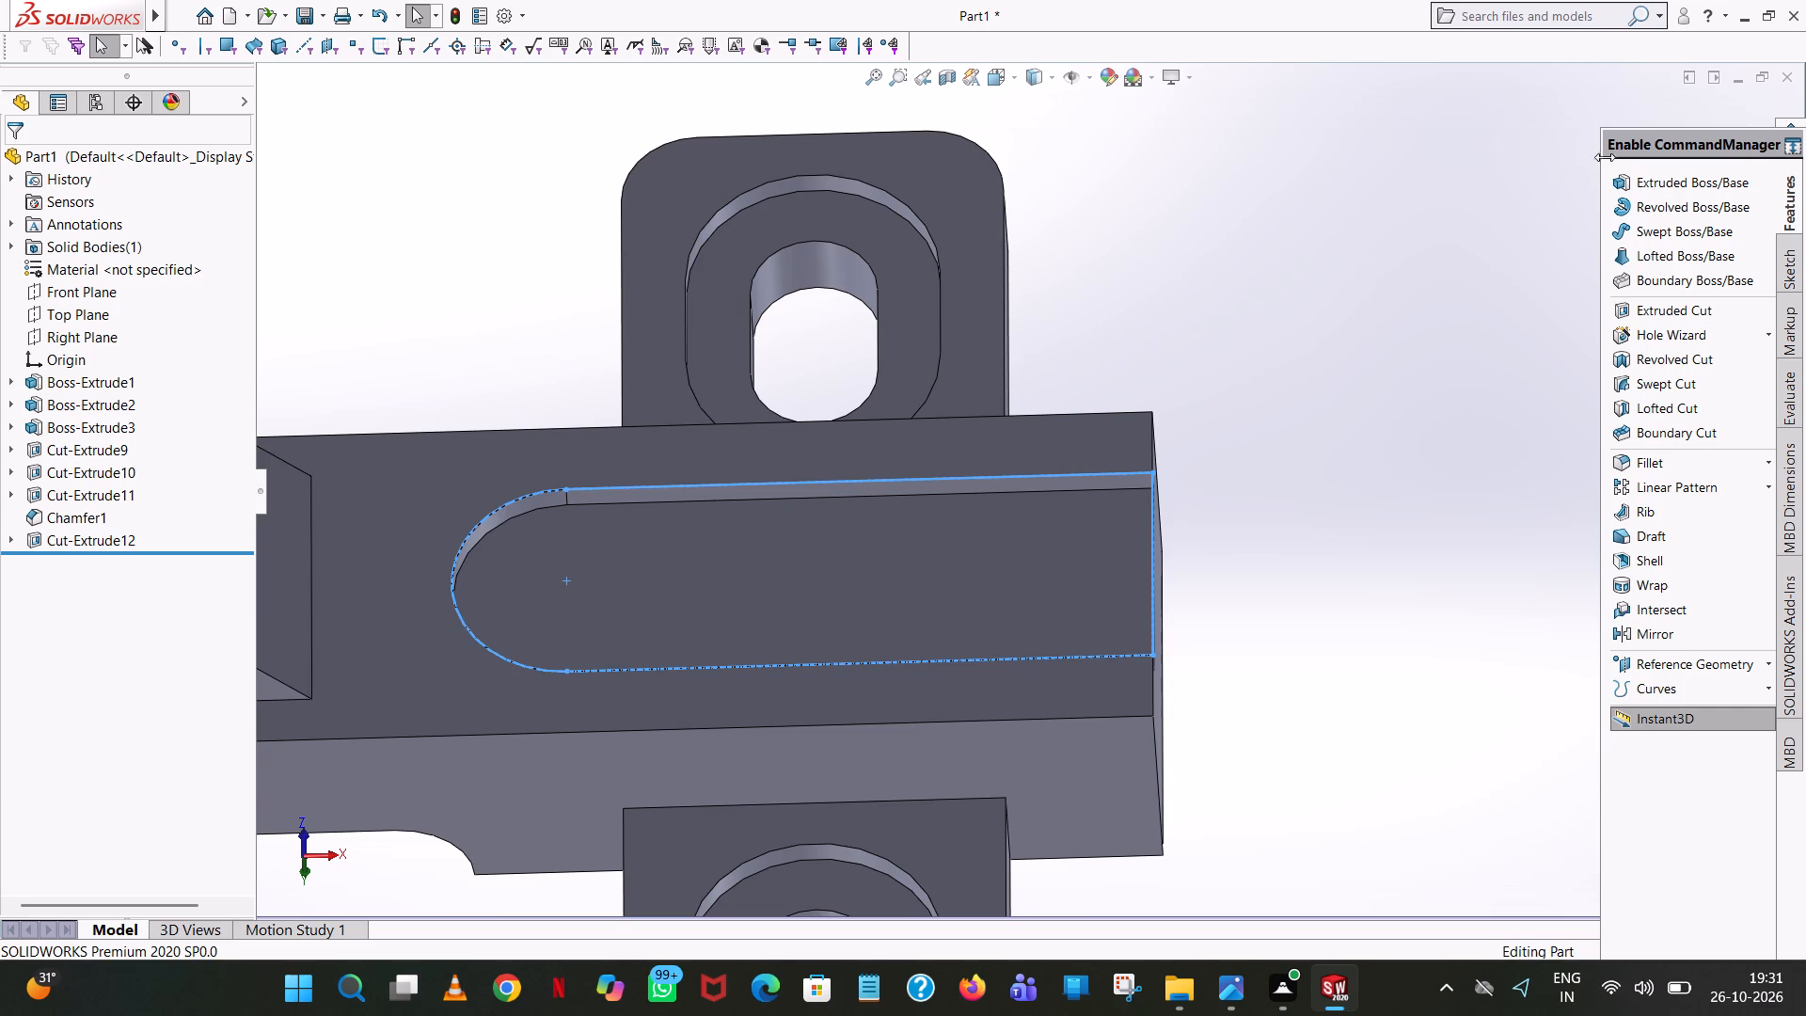
Start an extruded-cut sketch on the slot's recessed floor and draw a 4 mm radius circle centred on its rounded end.
{"action": "left_click", "coordinate": [1687, 304]}
{"action": "left_click", "coordinate": [803, 591]}
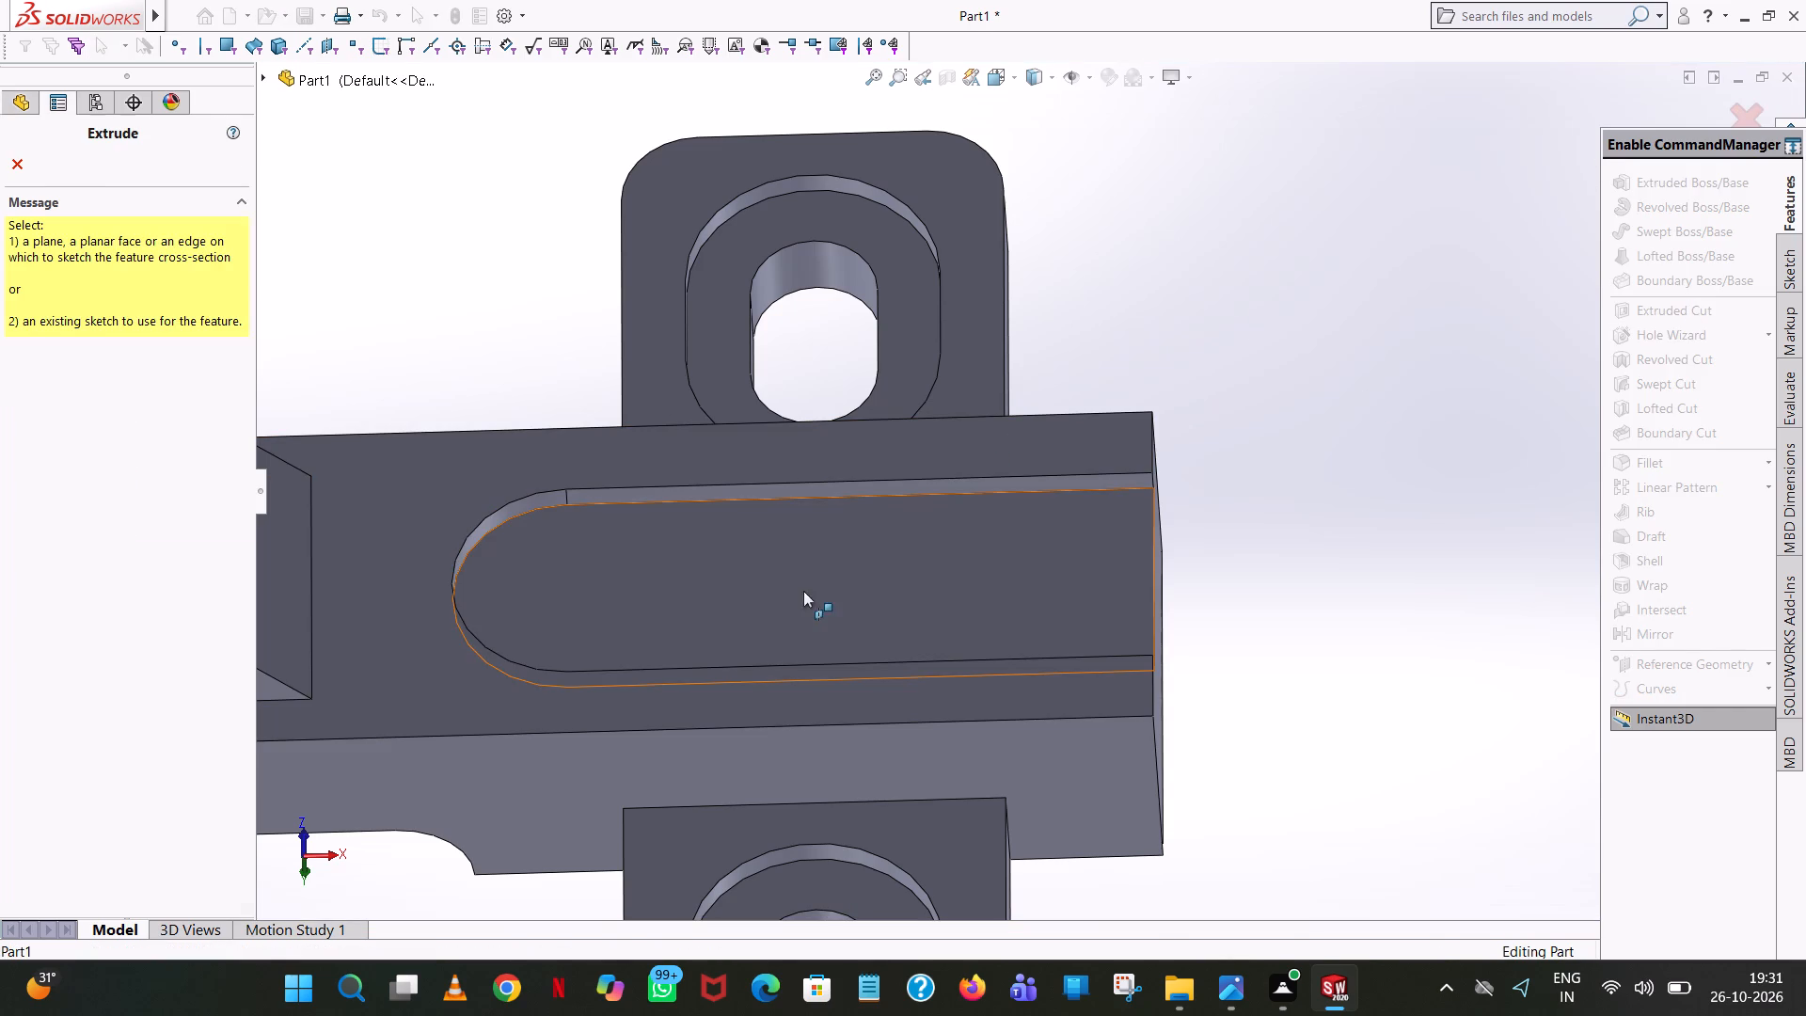
{"action": "left_click", "coordinate": [1021, 74]}
{"action": "left_click", "coordinate": [1110, 189]}
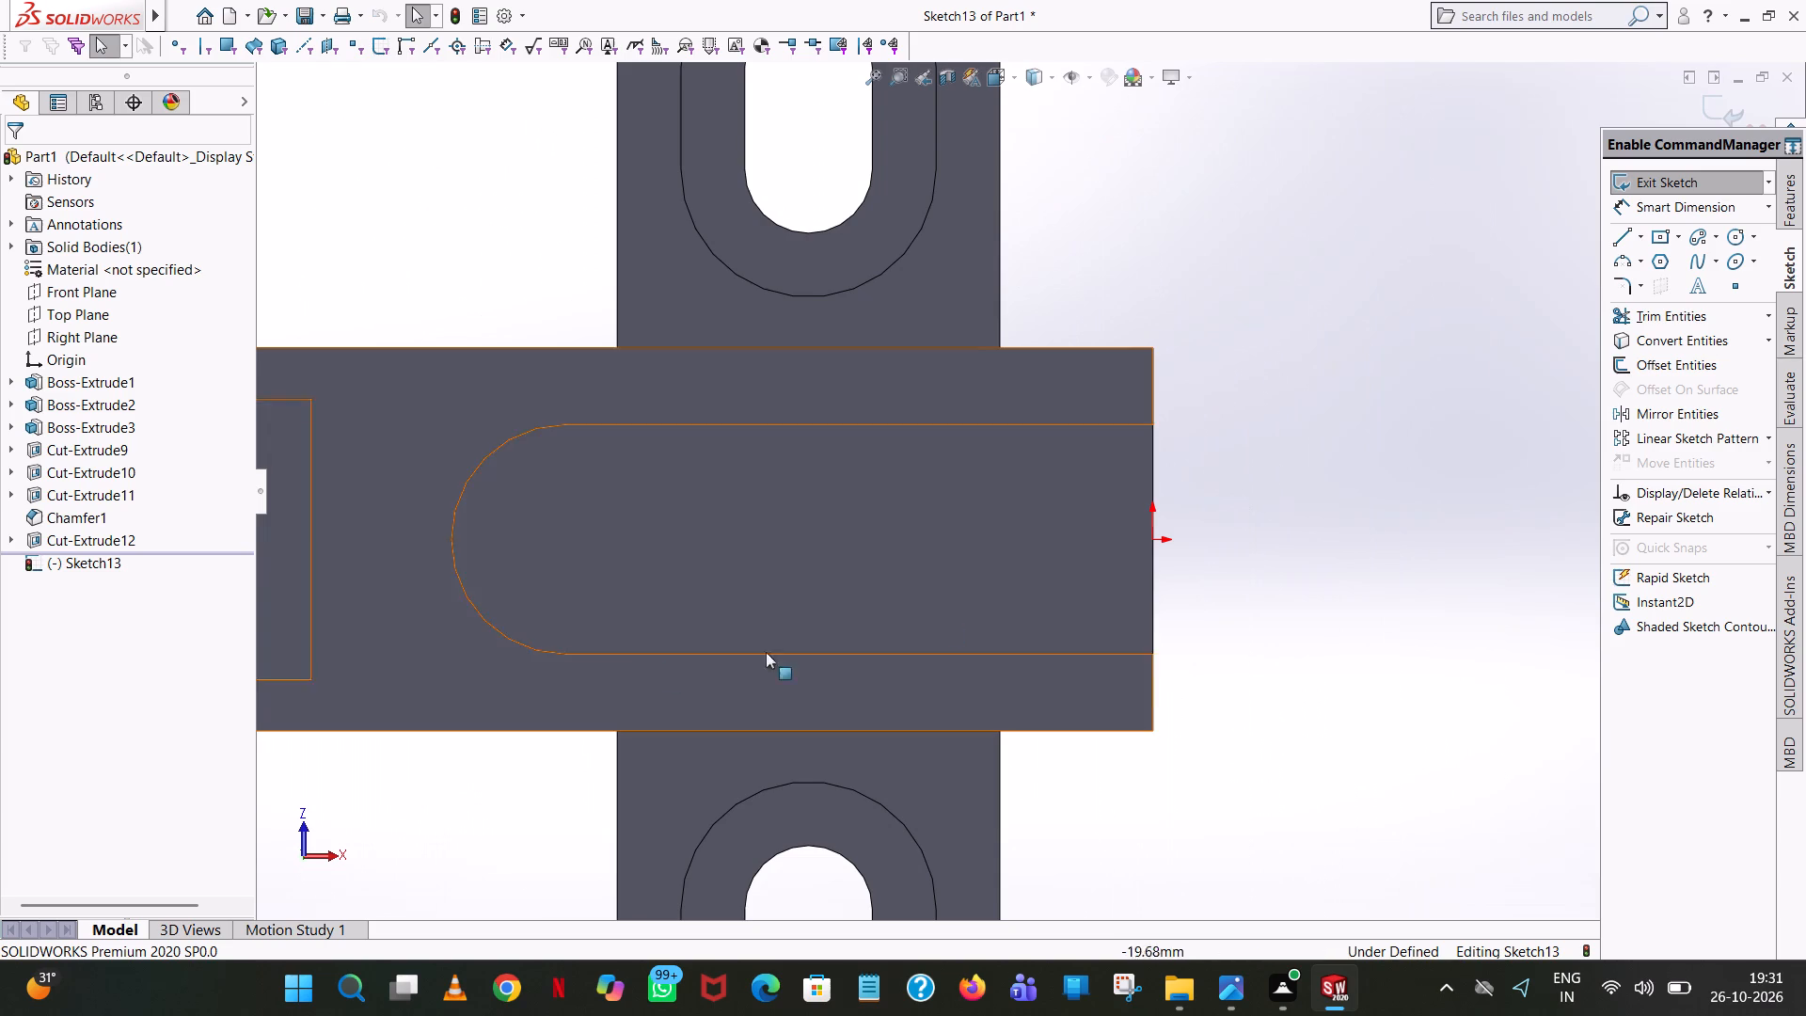
{"action": "left_click", "coordinate": [1735, 233]}
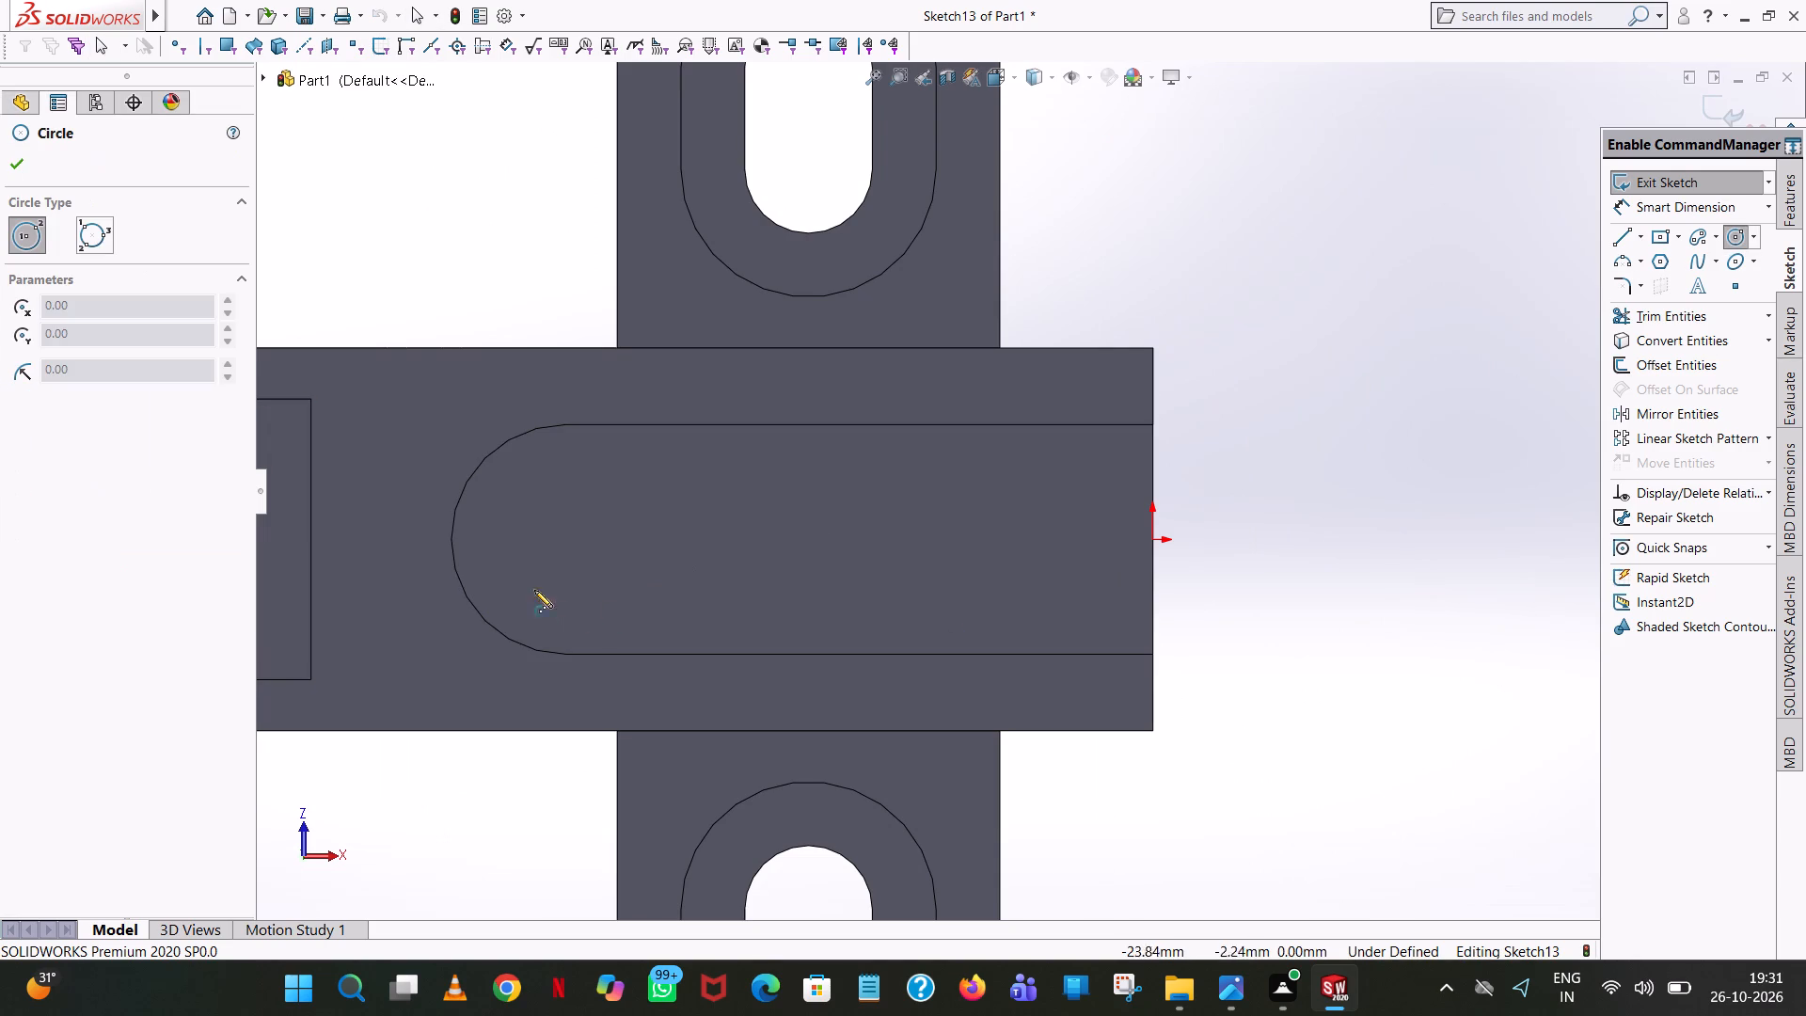
{"action": "left_click", "coordinate": [564, 542]}
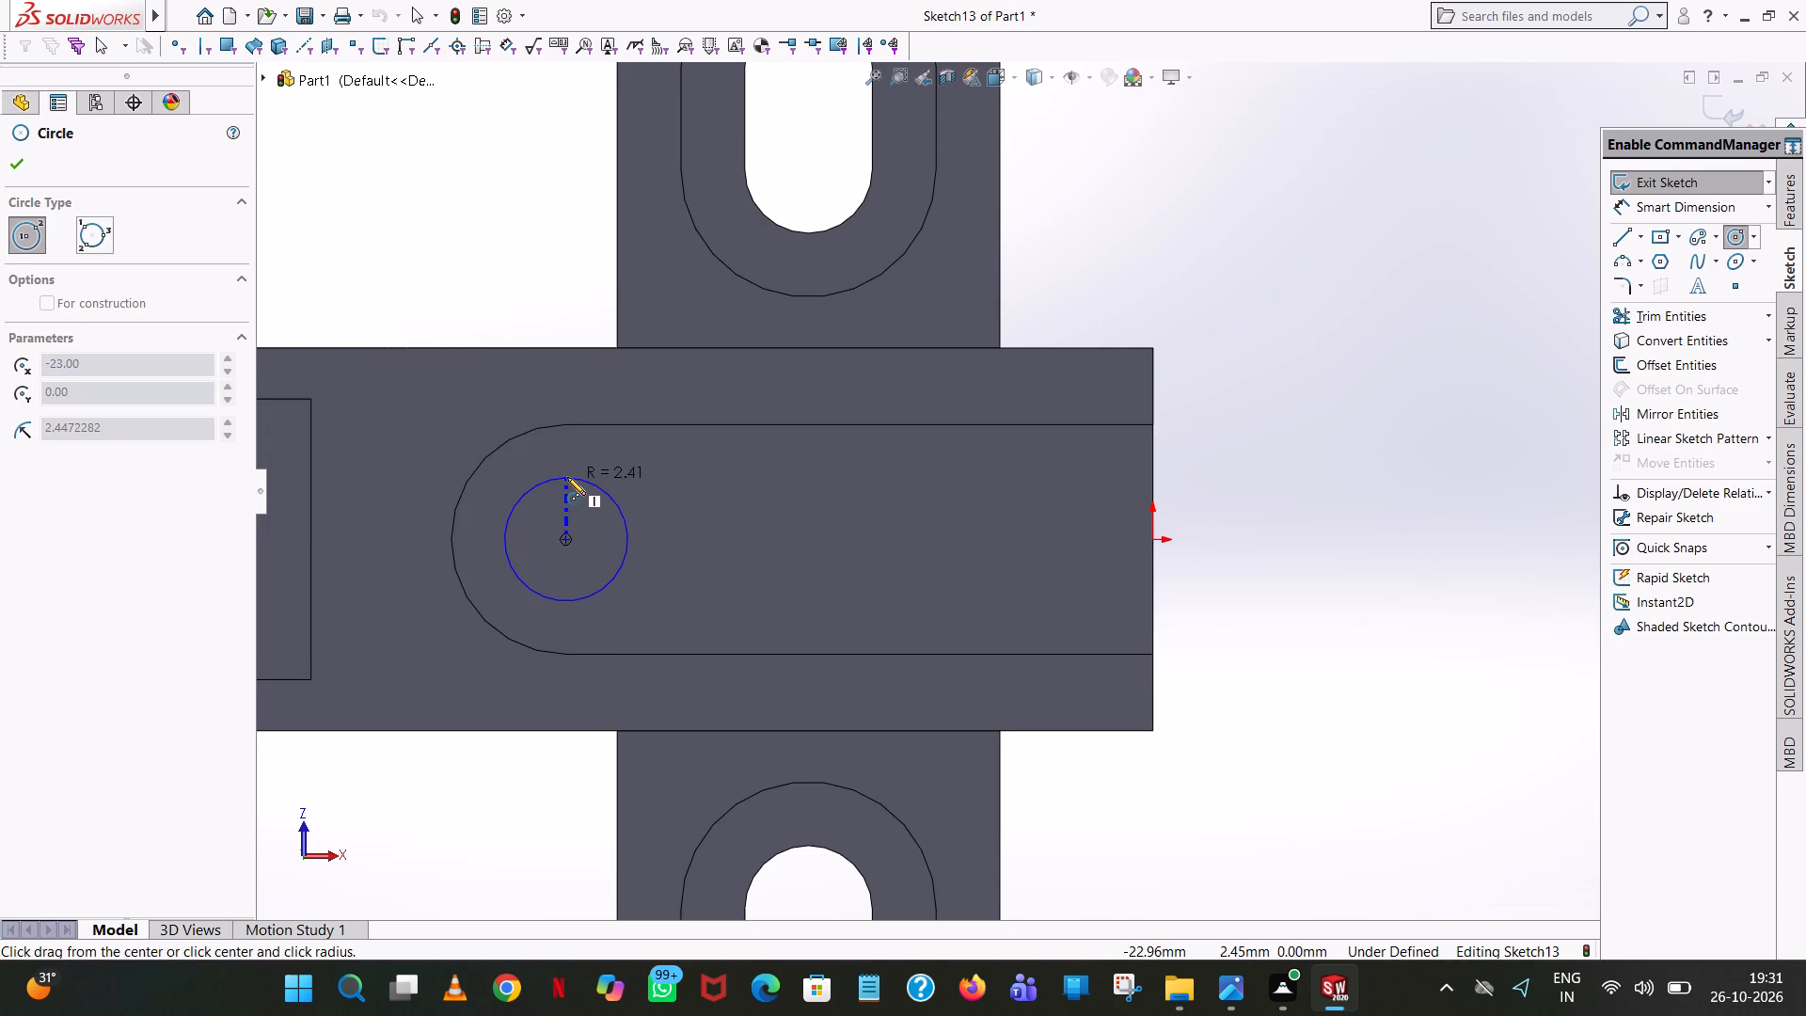
{"action": "left_click", "coordinate": [567, 477]}
{"action": "key", "text": "4"}
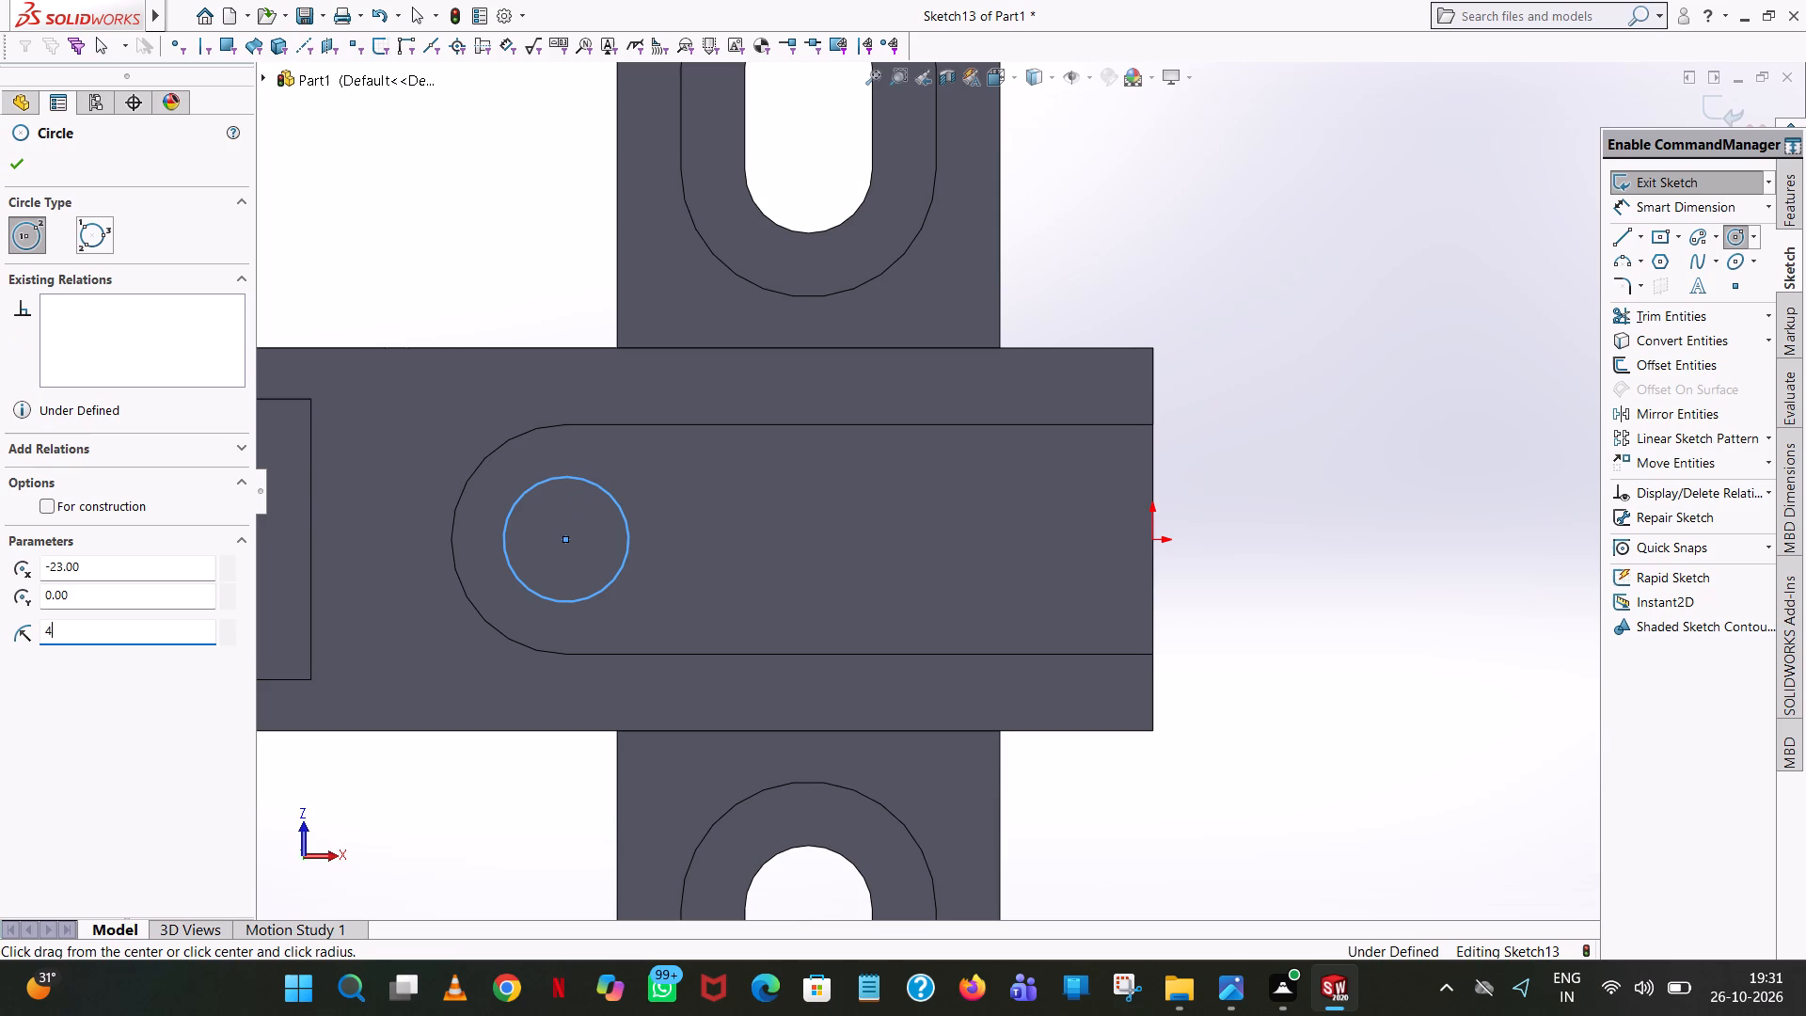
{"action": "key", "text": "Return"}
{"action": "right_click", "coordinate": [567, 476]}
{"action": "left_click", "coordinate": [605, 489]}
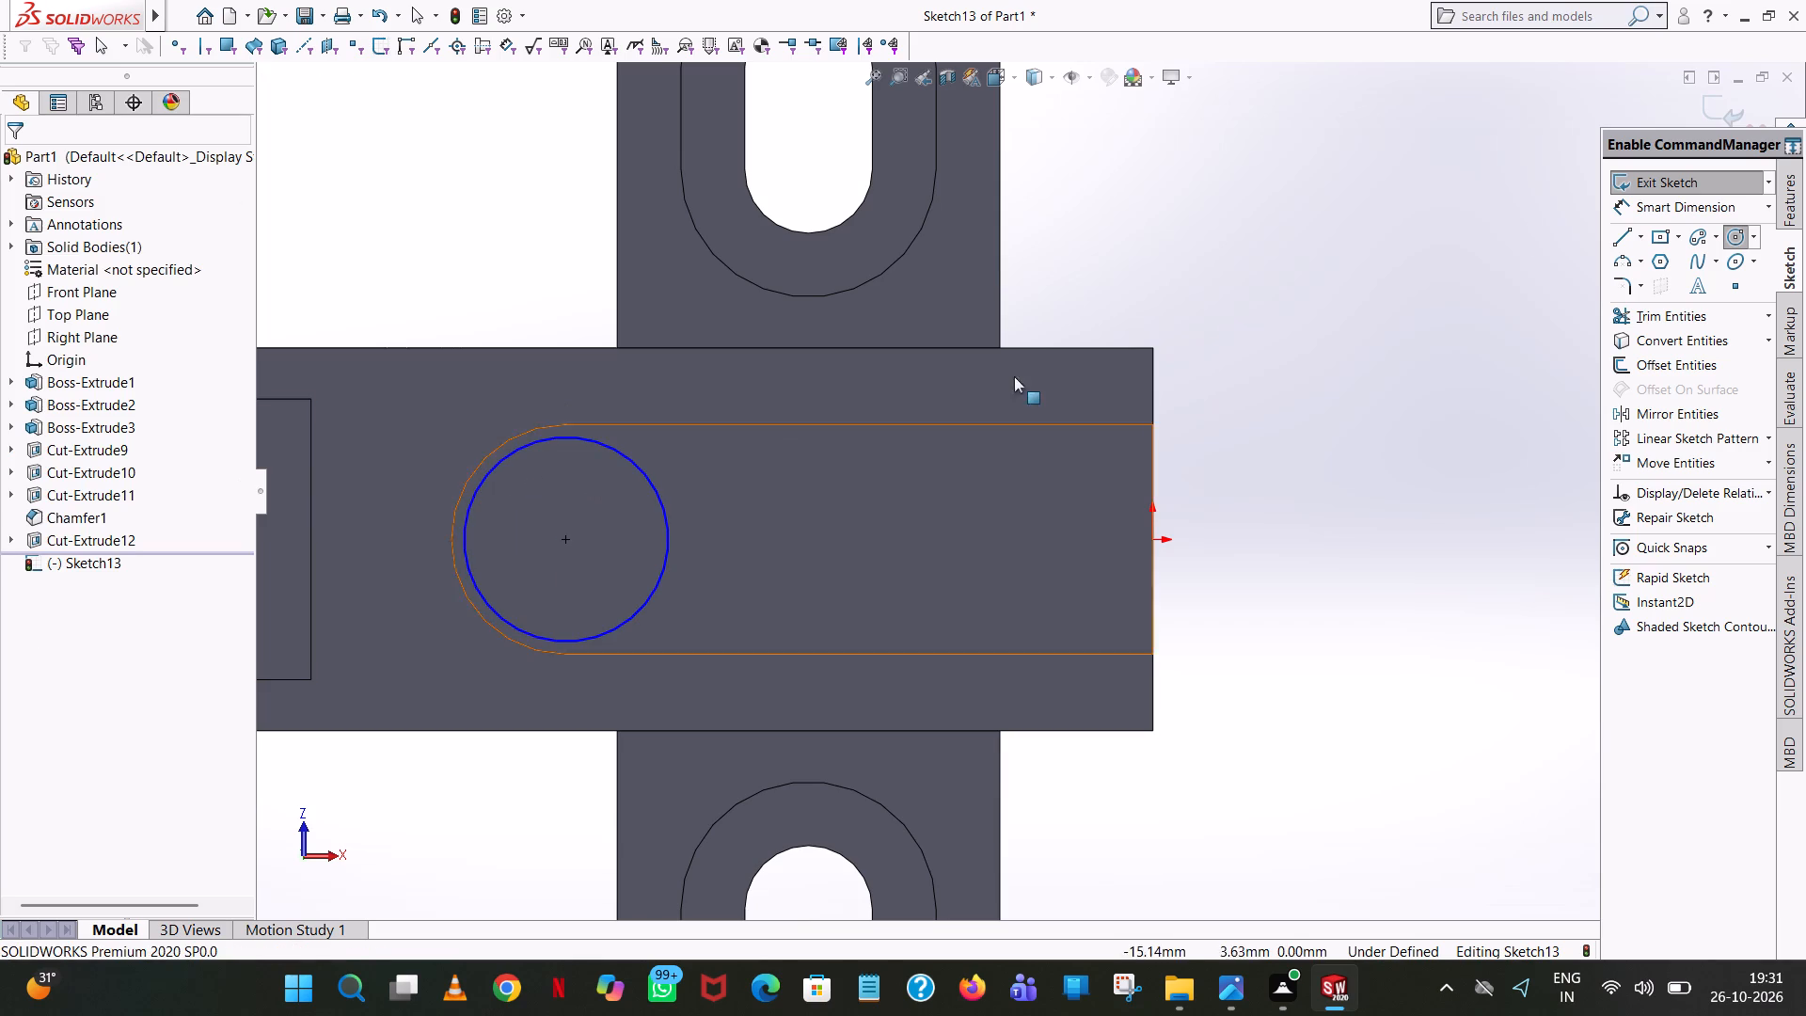
Draw a 23 mm line from the circle's top point to the block's end edge, 8 mm along that edge, and 23 mm back to its bottom point.
{"action": "left_click", "coordinate": [1624, 231]}
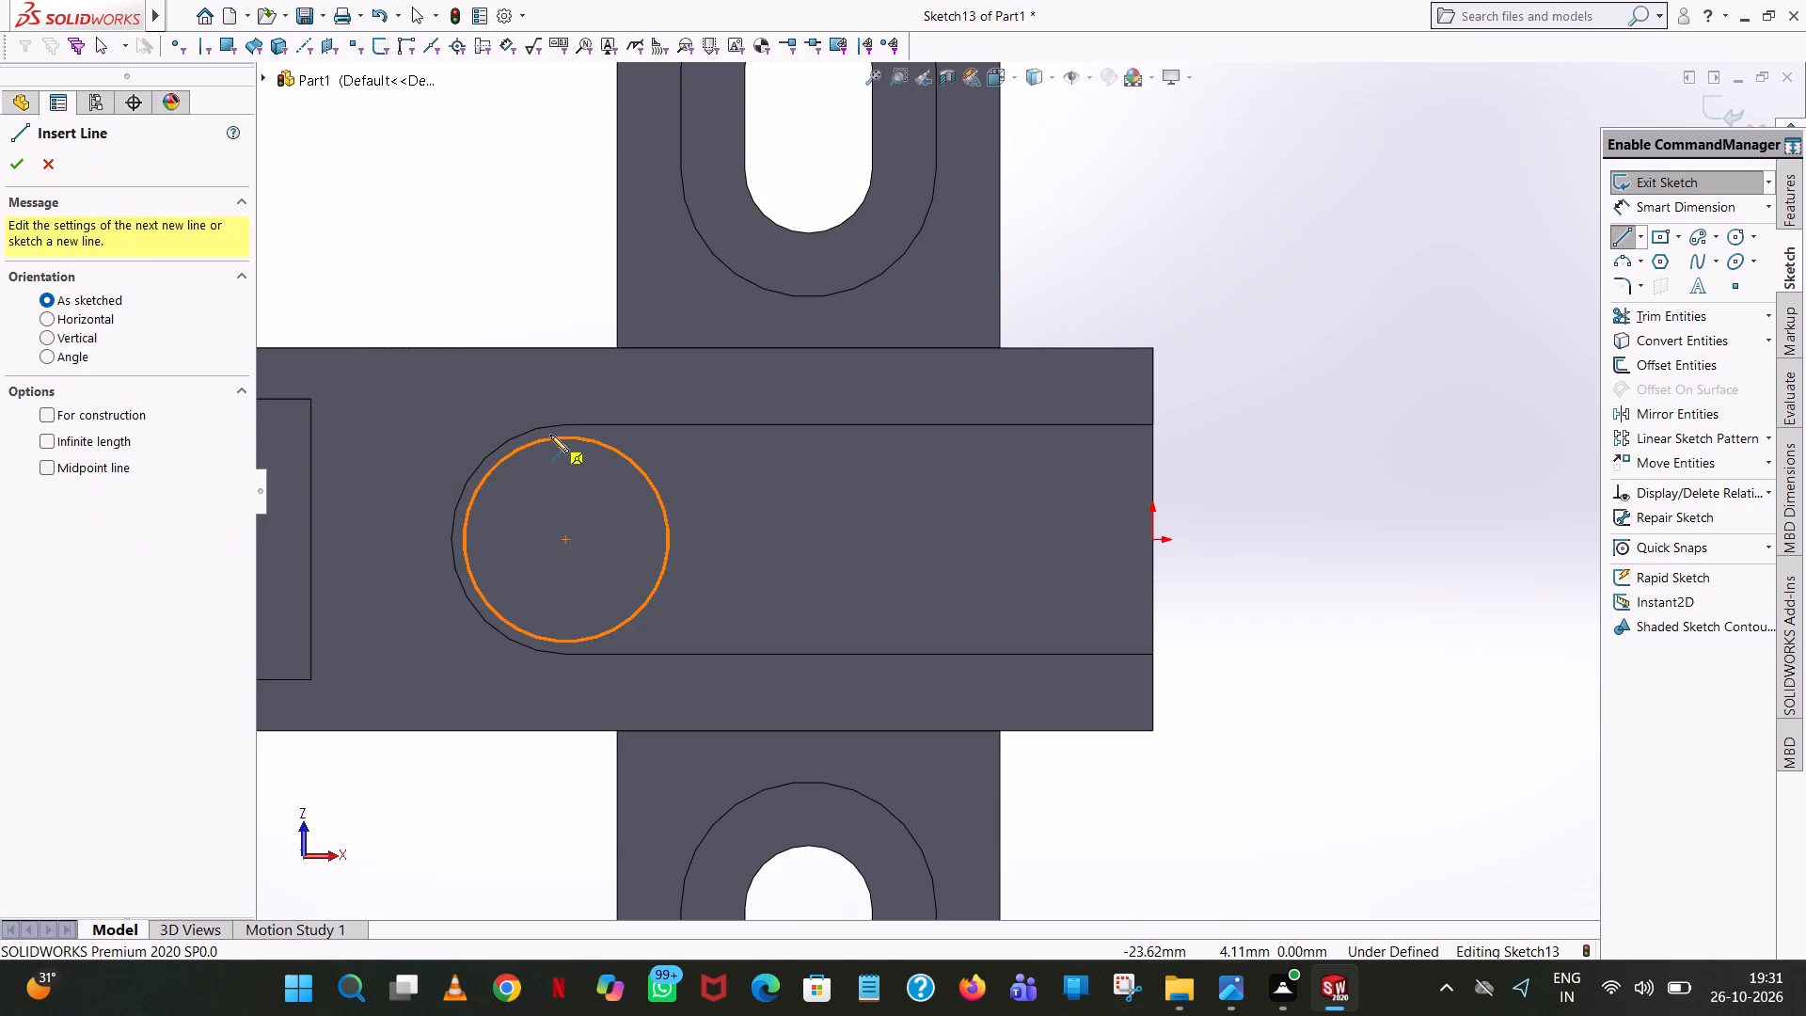
{"action": "left_click", "coordinate": [565, 434]}
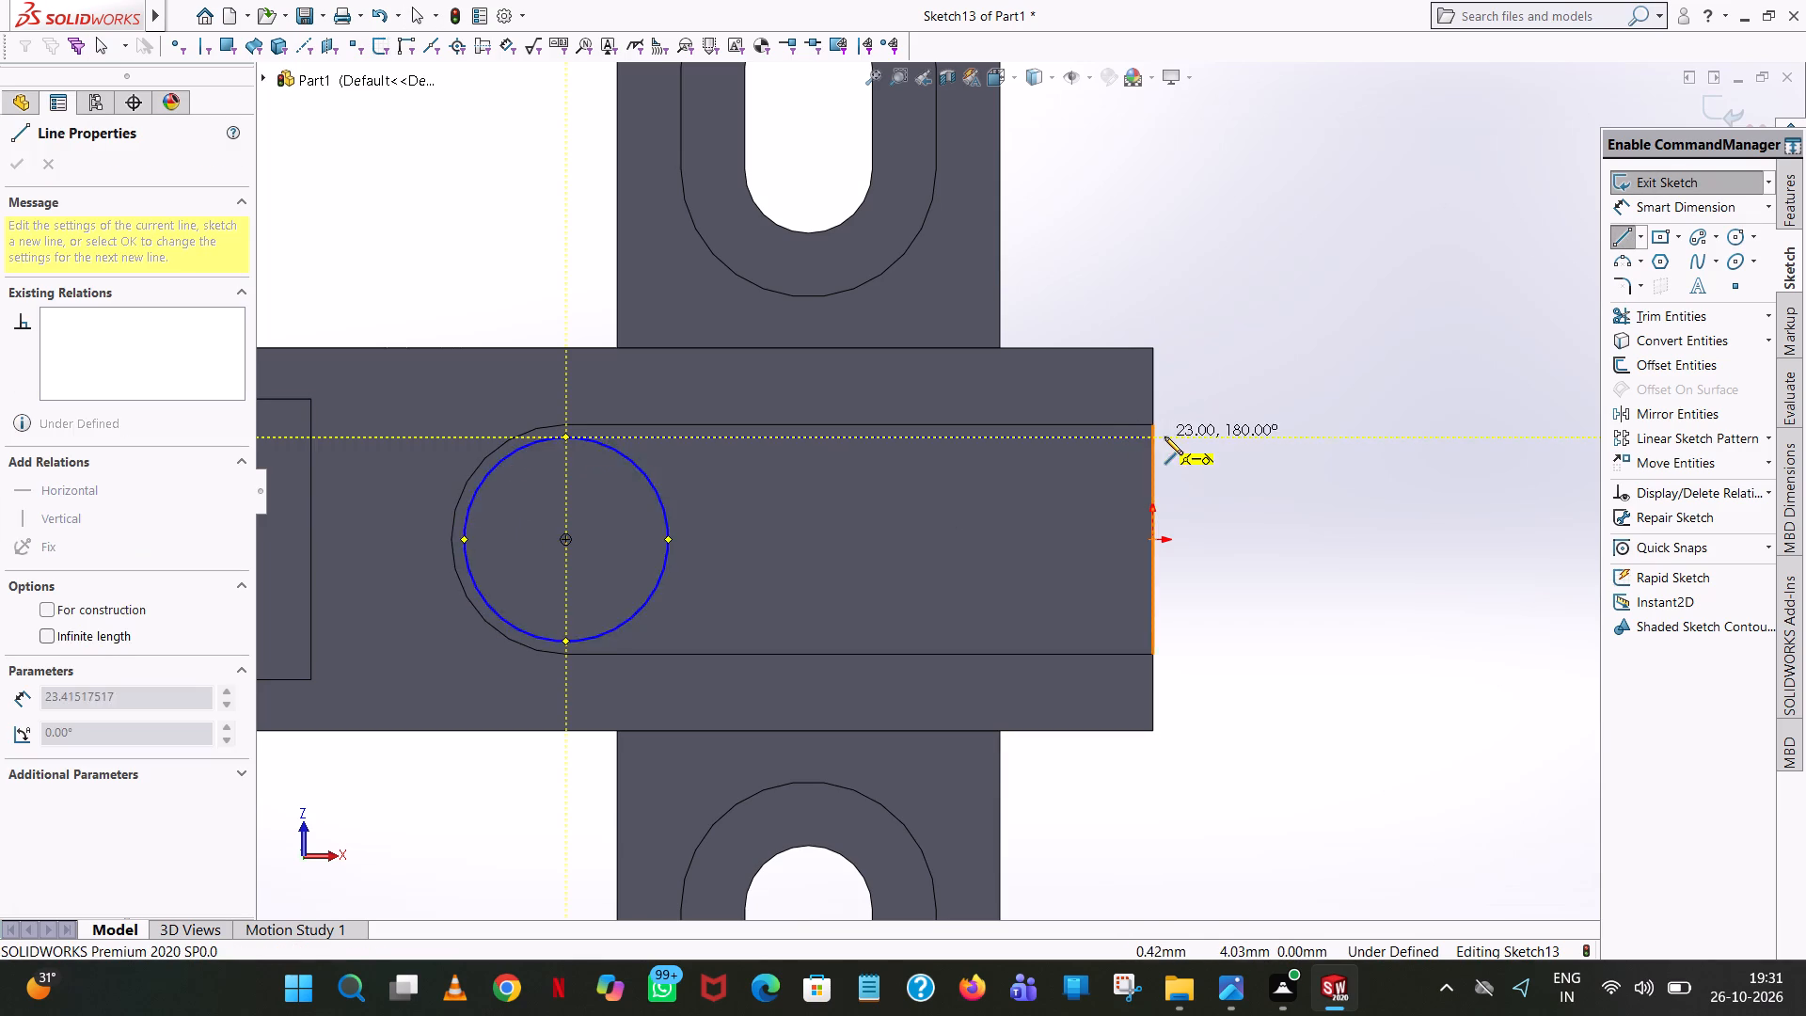
{"action": "left_click", "coordinate": [1154, 439]}
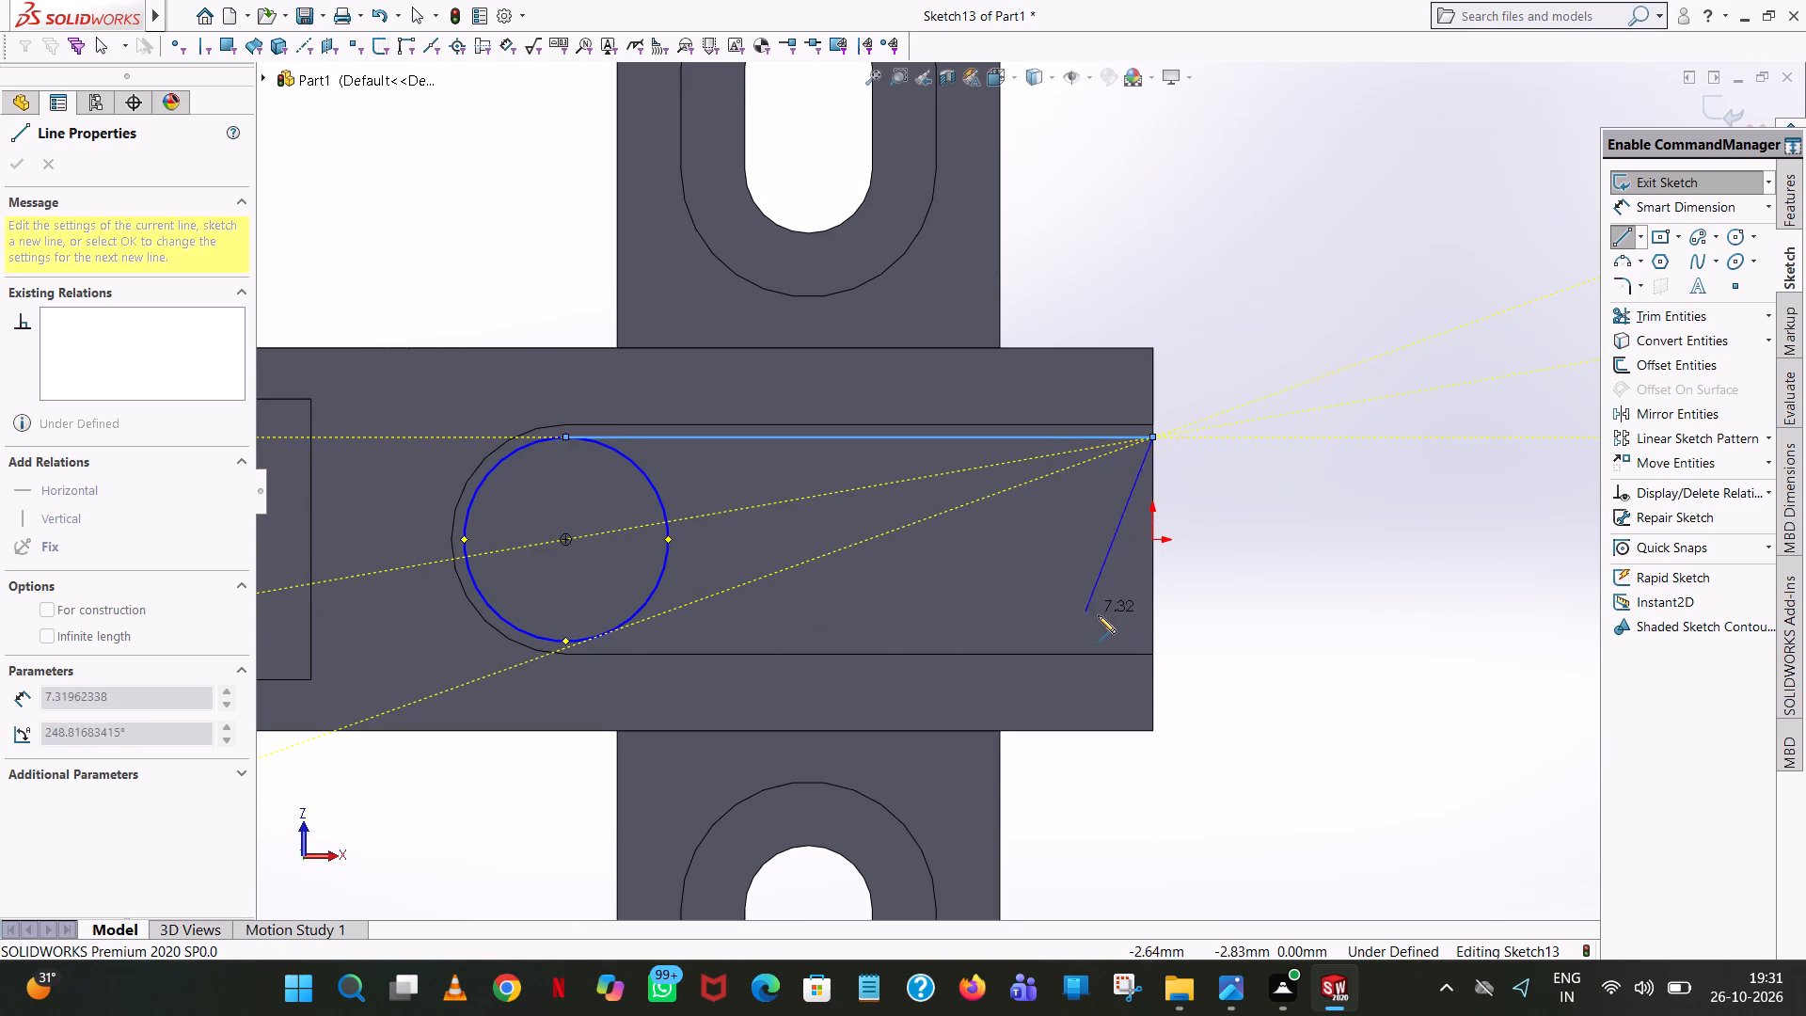
{"action": "left_click", "coordinate": [1151, 641]}
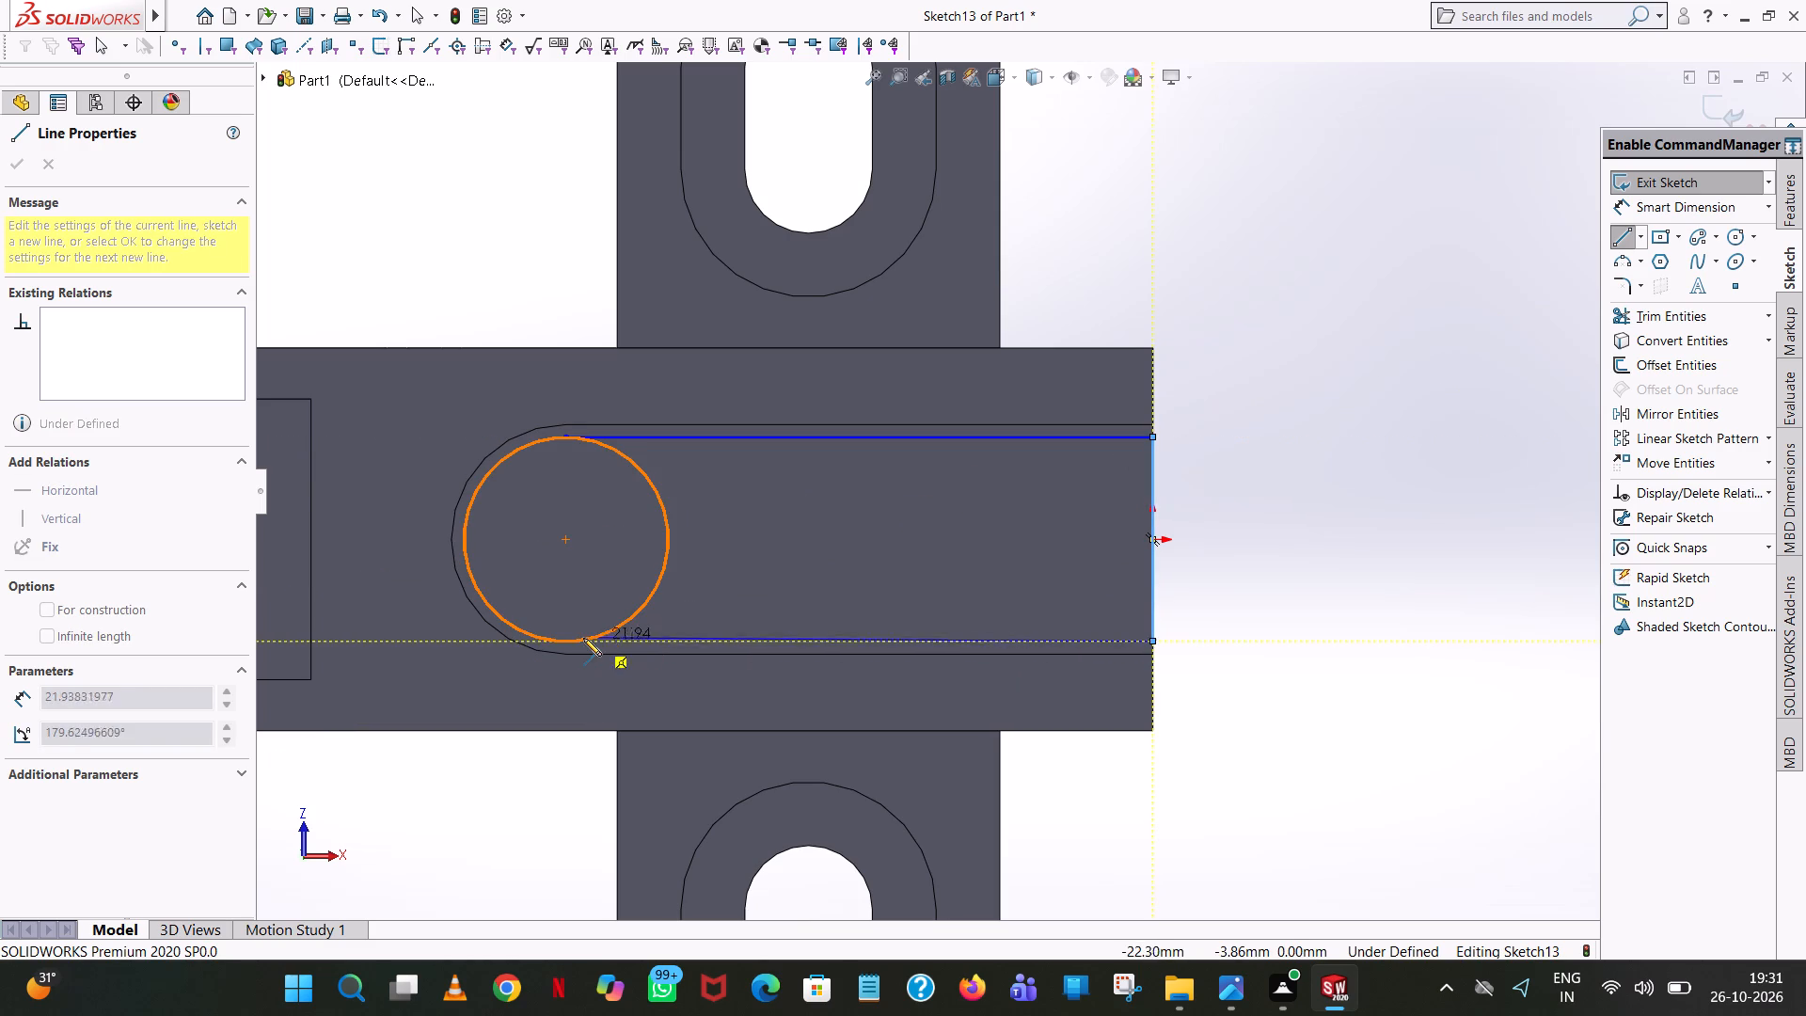
{"action": "left_click", "coordinate": [563, 643]}
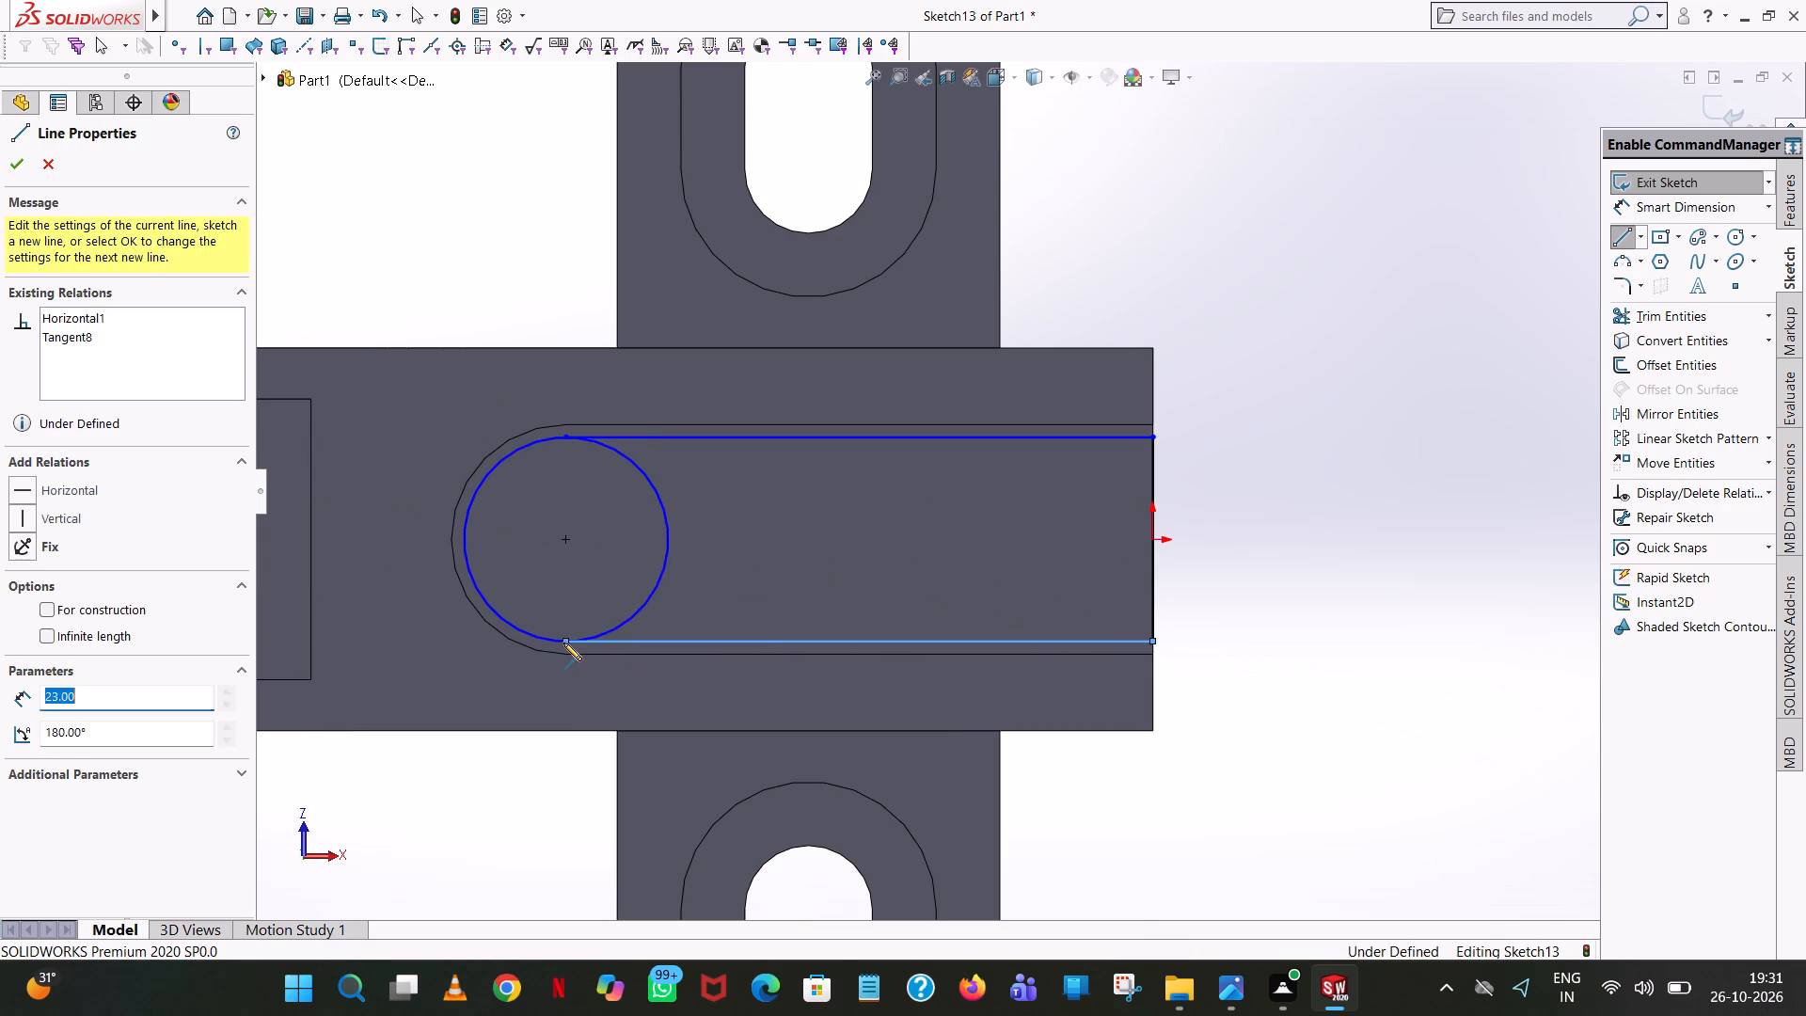
{"action": "right_click", "coordinate": [563, 643]}
{"action": "left_click", "coordinate": [658, 655]}
Trim the circle's inner half between the two parallel lines to leave a closed U-shaped inner slot profile.
{"action": "left_click", "coordinate": [1654, 306]}
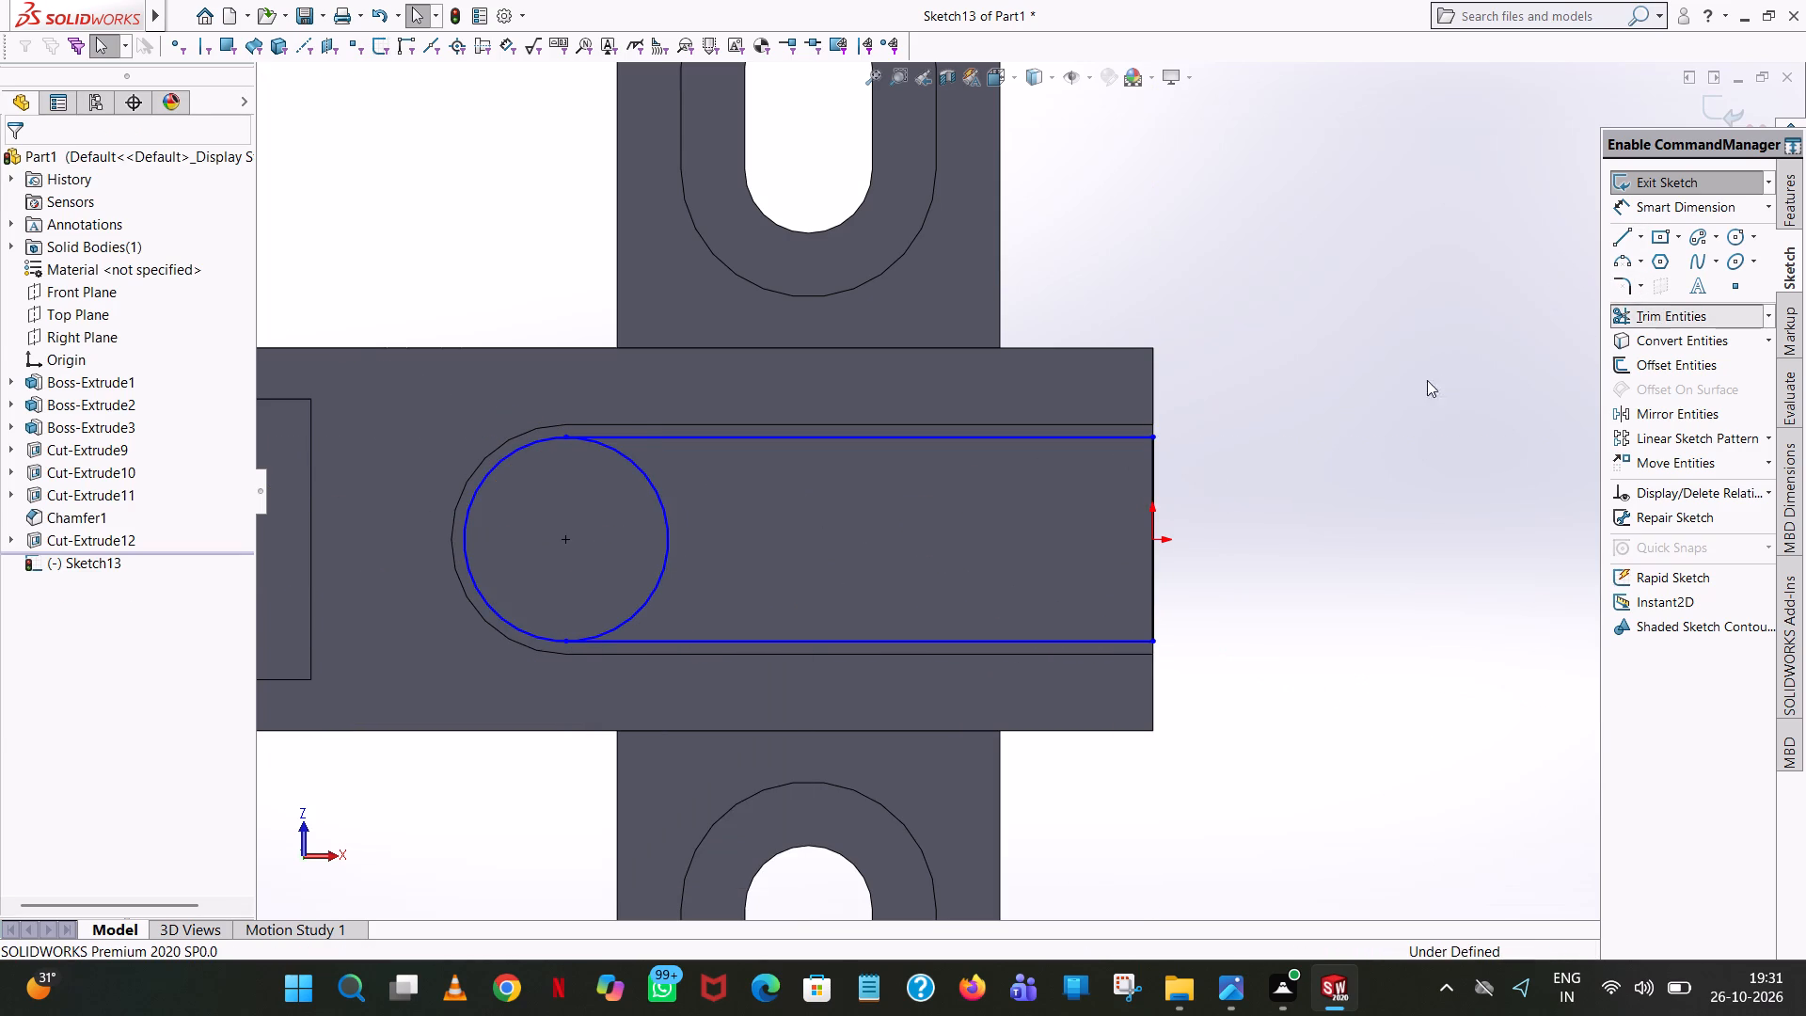
{"action": "left_click", "coordinate": [665, 529]}
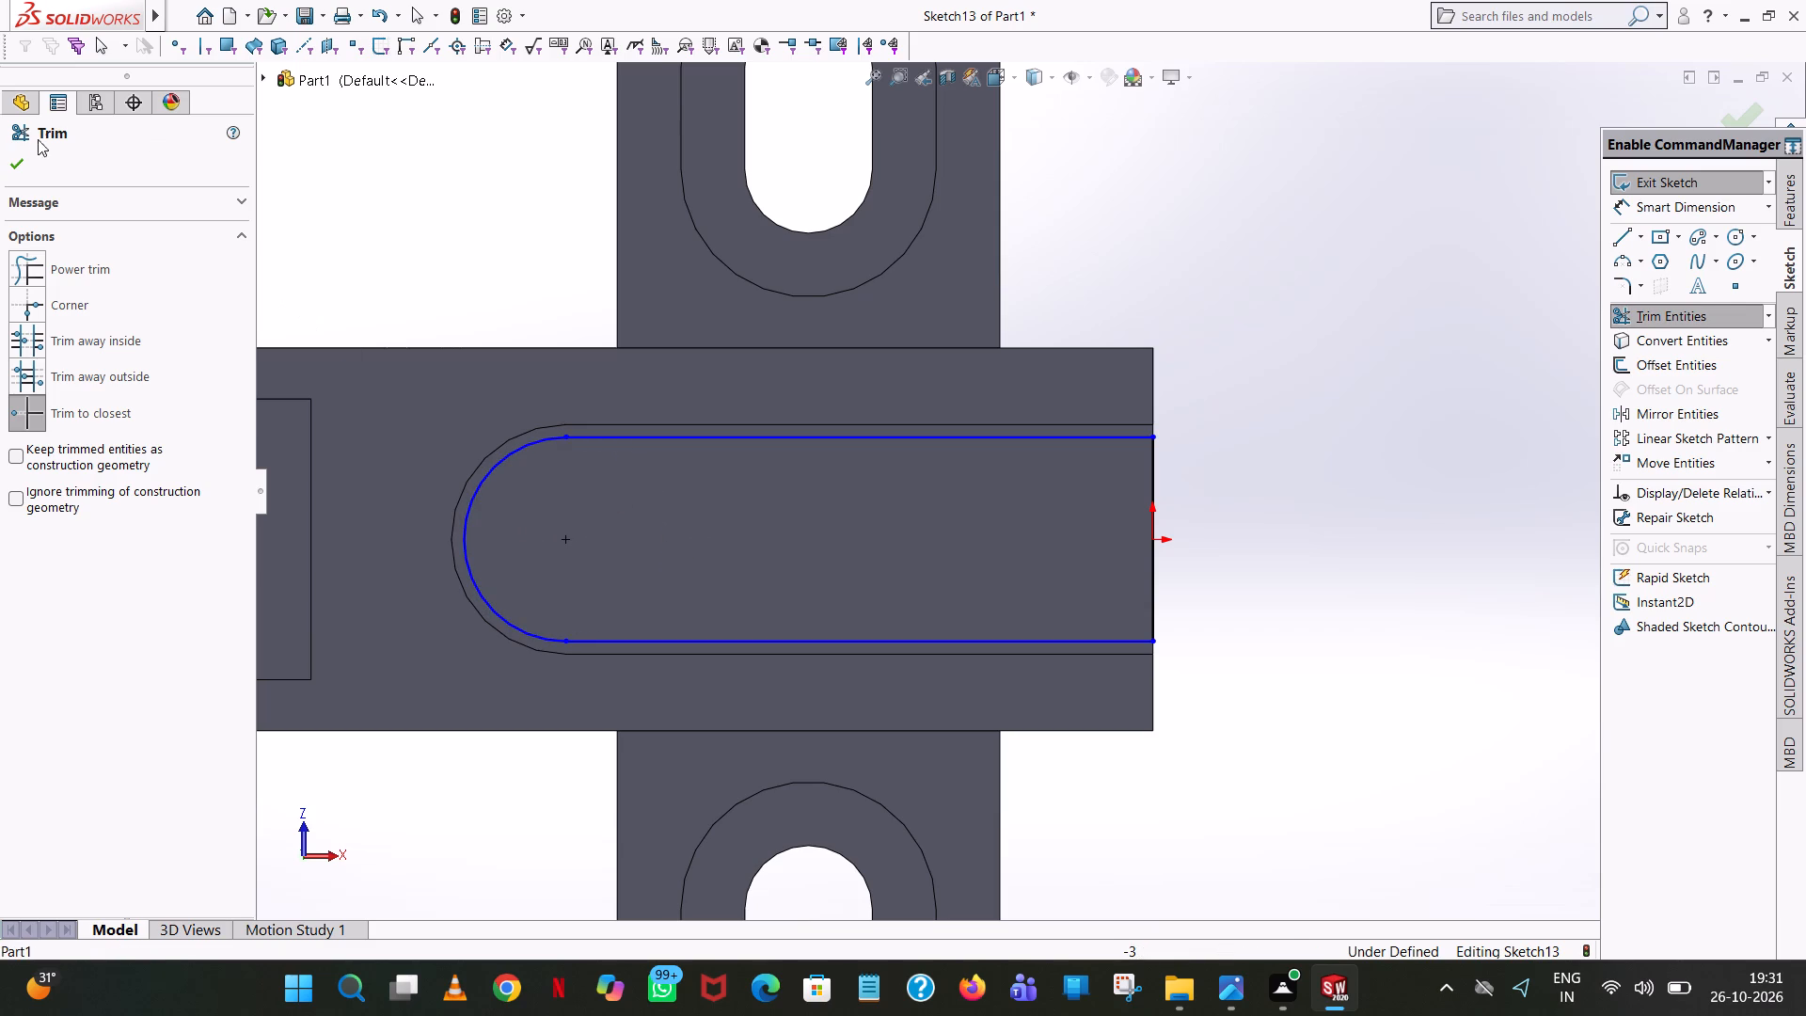
{"action": "left_click", "coordinate": [23, 159]}
Dimension the radius of the inner slot profile's rounded end.
{"action": "left_click", "coordinate": [1655, 207]}
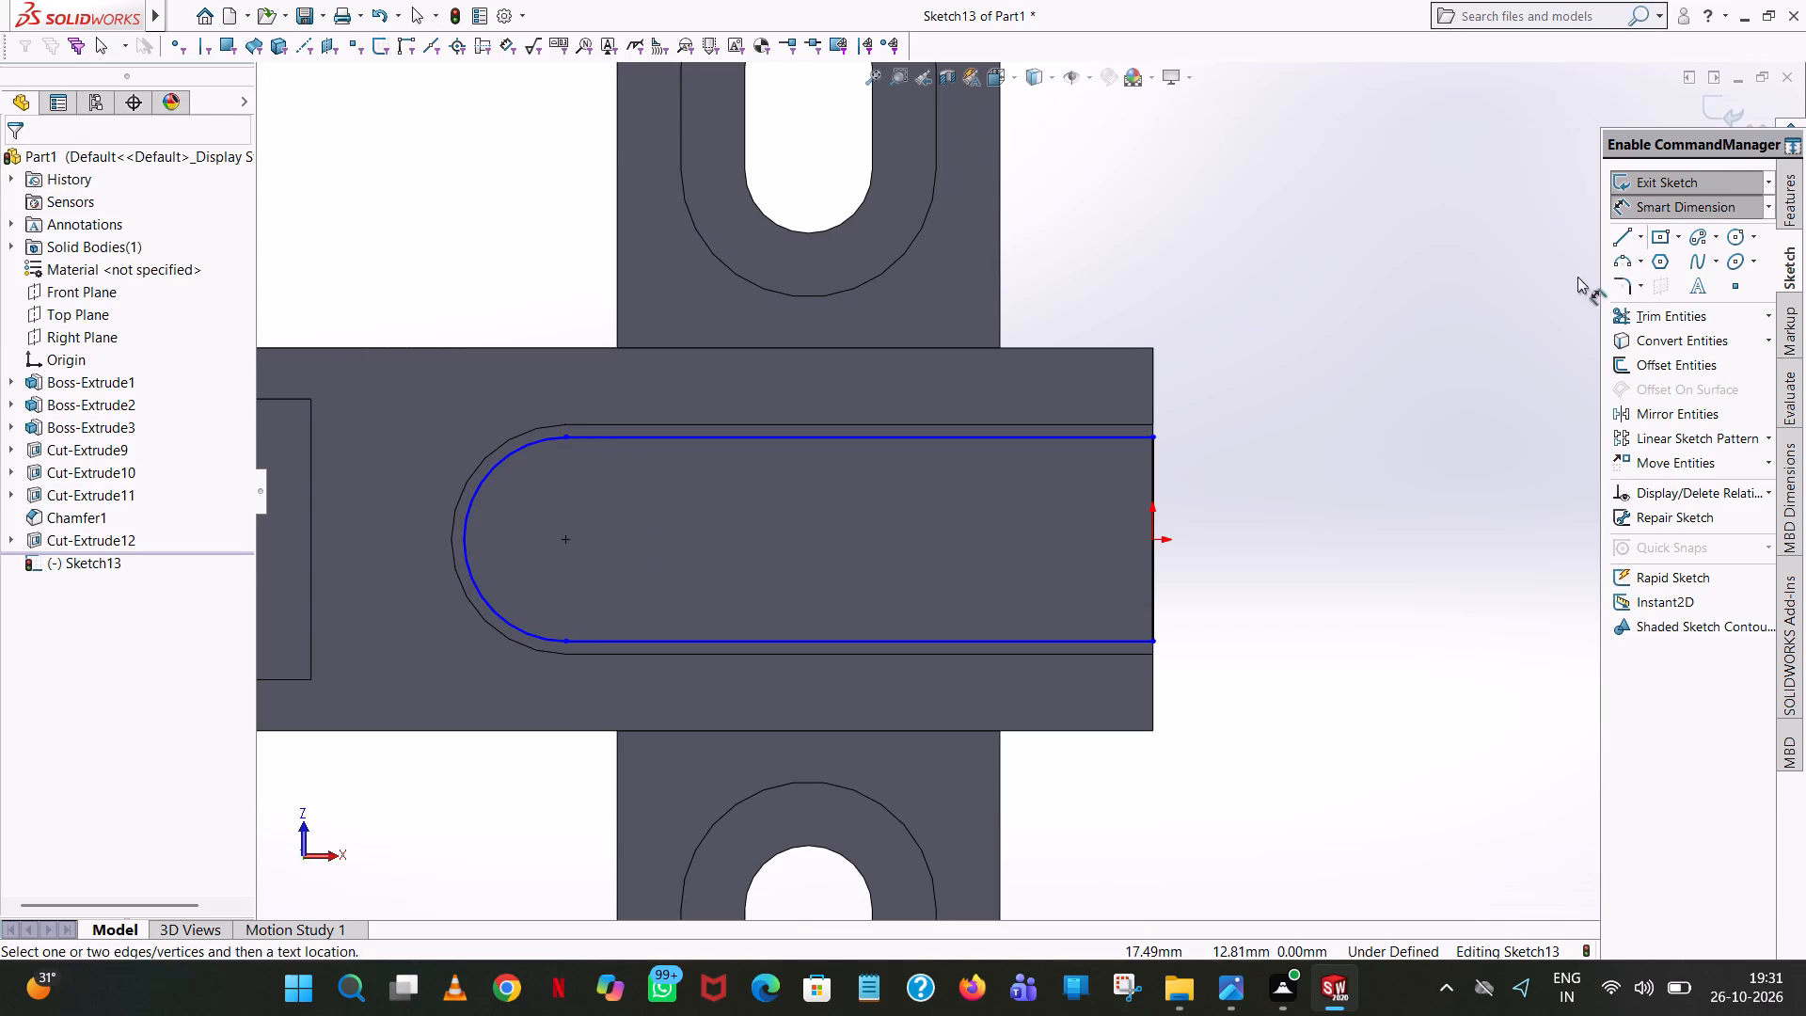
{"action": "left_click", "coordinate": [494, 468]}
{"action": "left_click", "coordinate": [377, 175]}
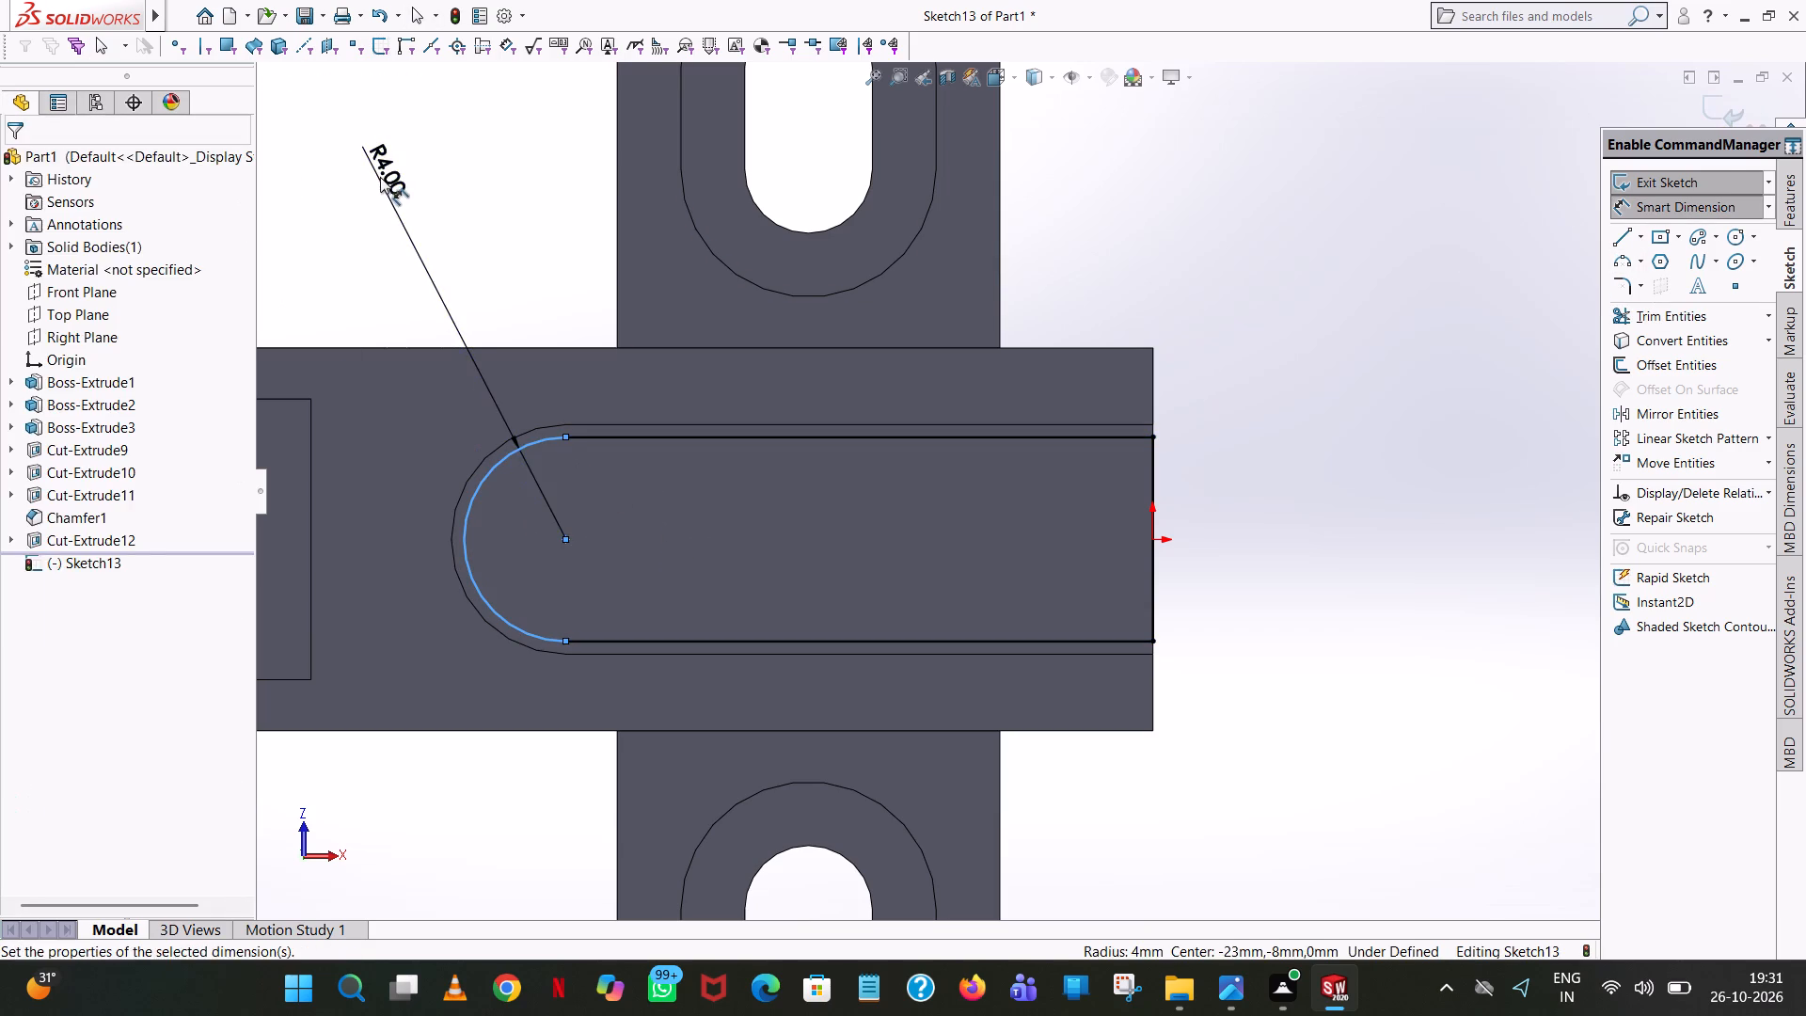
{"action": "left_click", "coordinate": [300, 138]}
{"action": "left_click", "coordinate": [1362, 153]}
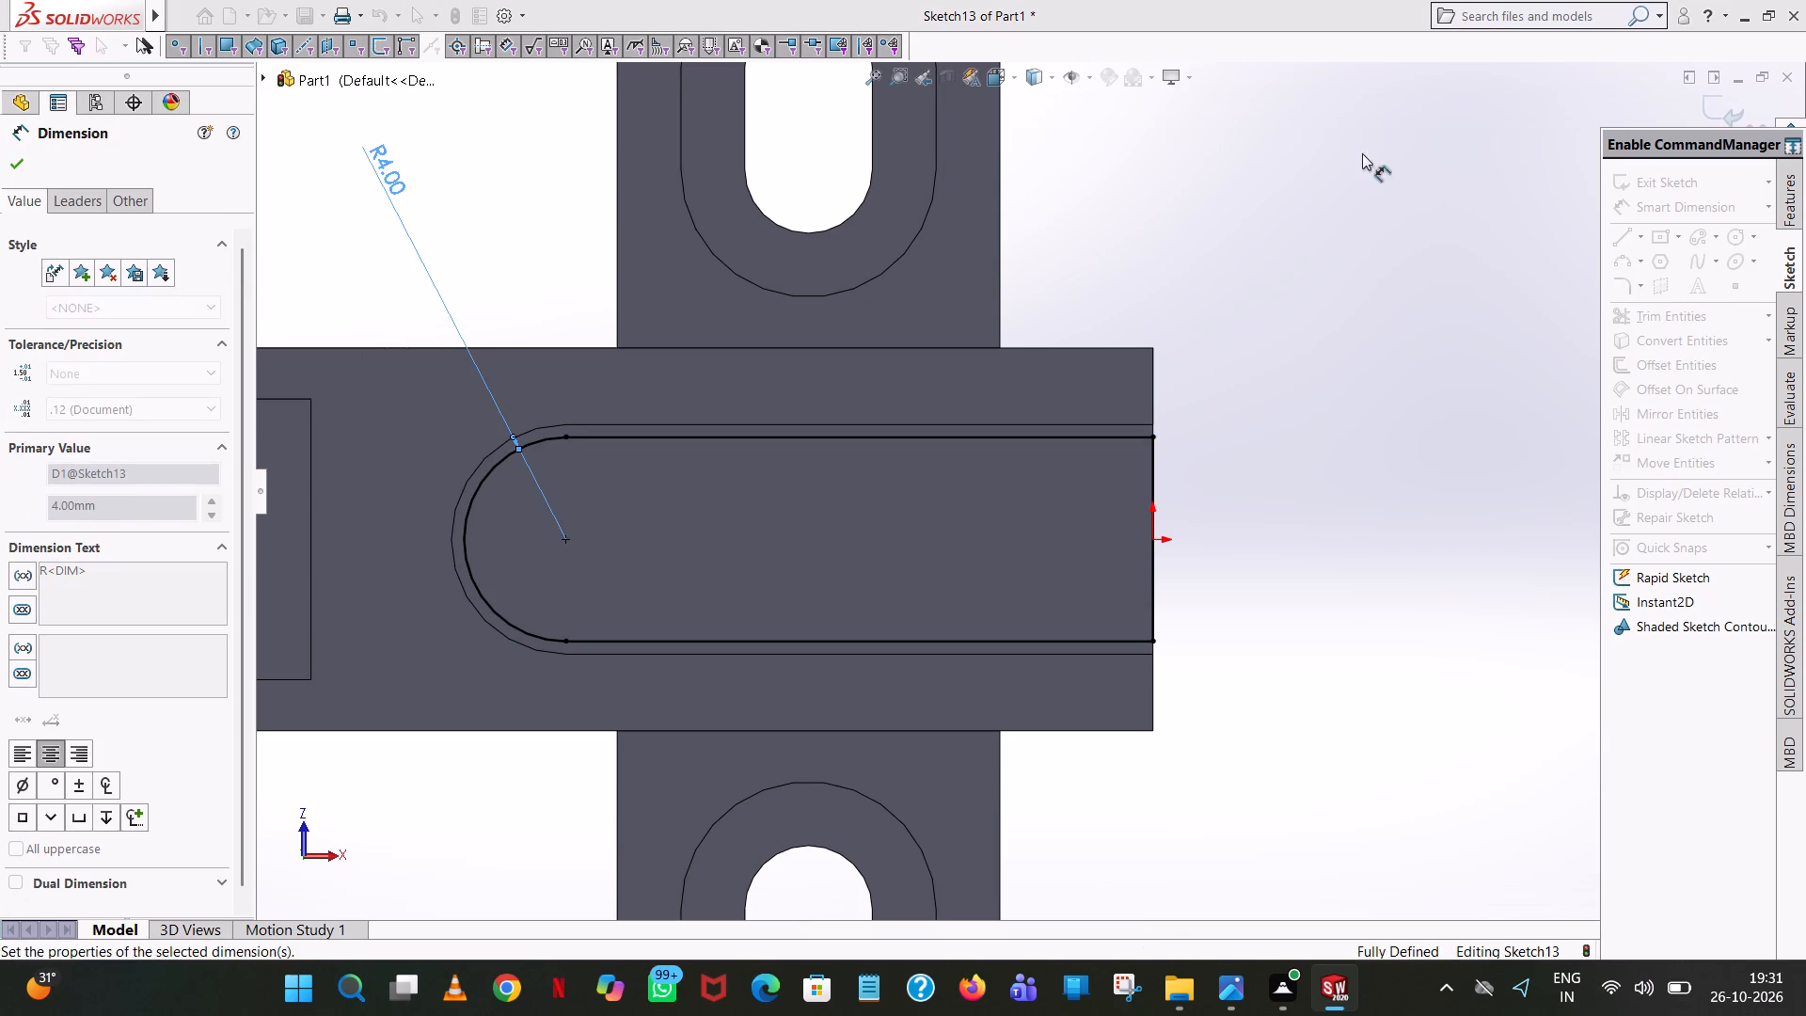
Cut the inner slot profile about 4 mm deep into the main block, ending the cut up to the side ear's upper edge.
{"action": "middle_click_drag", "start_coordinate": [1255, 481], "coordinate": [1174, 271]}
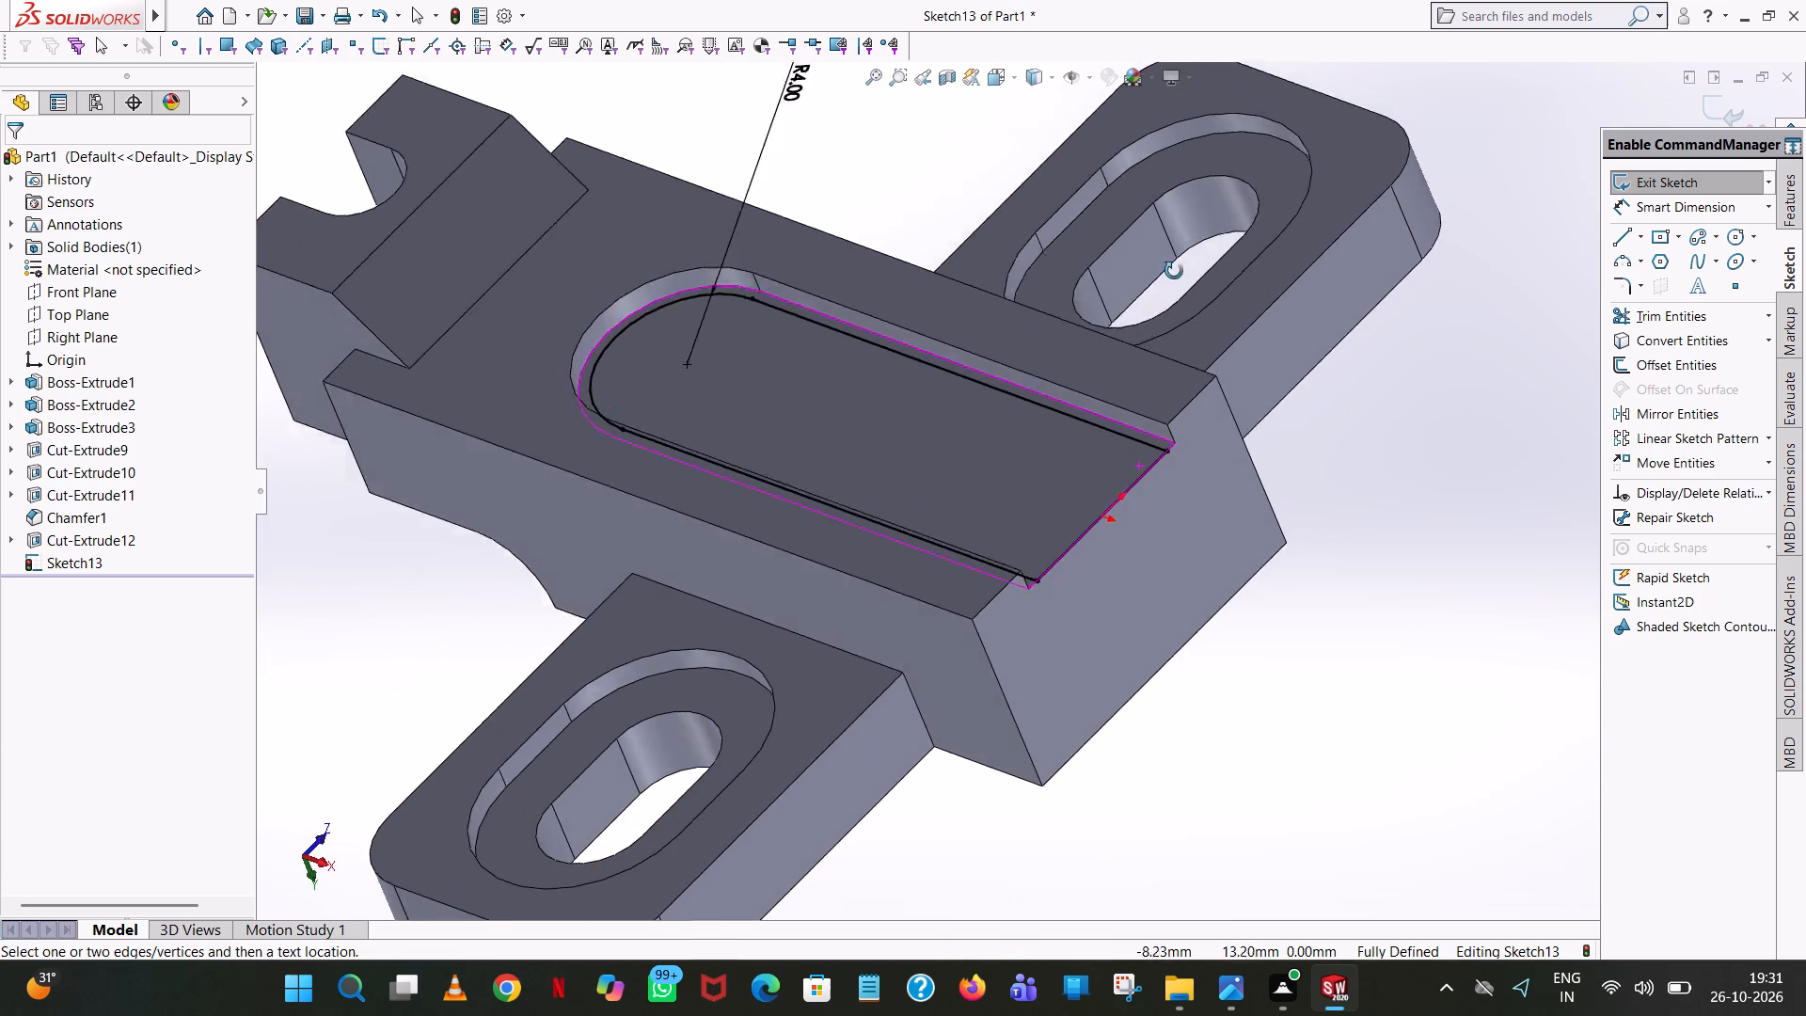
{"action": "middle_click_drag", "start_coordinate": [1174, 271], "coordinate": [1199, 389]}
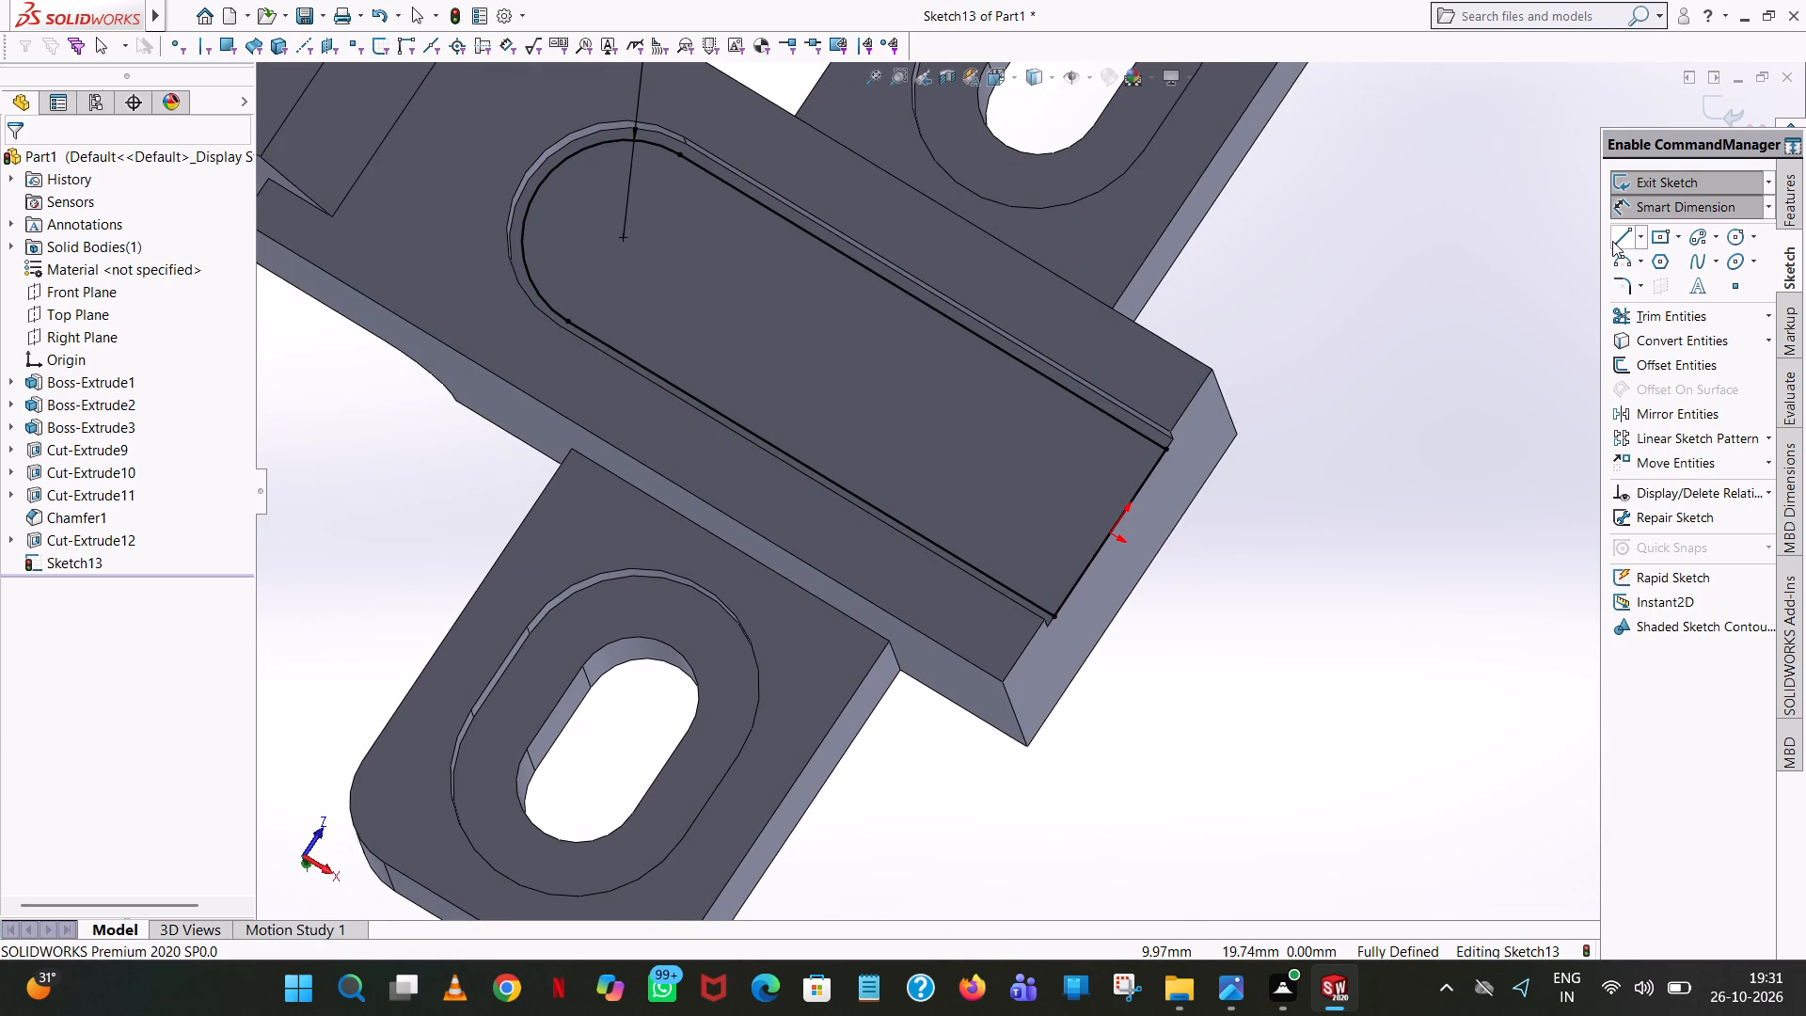
{"action": "left_click", "coordinate": [1612, 241]}
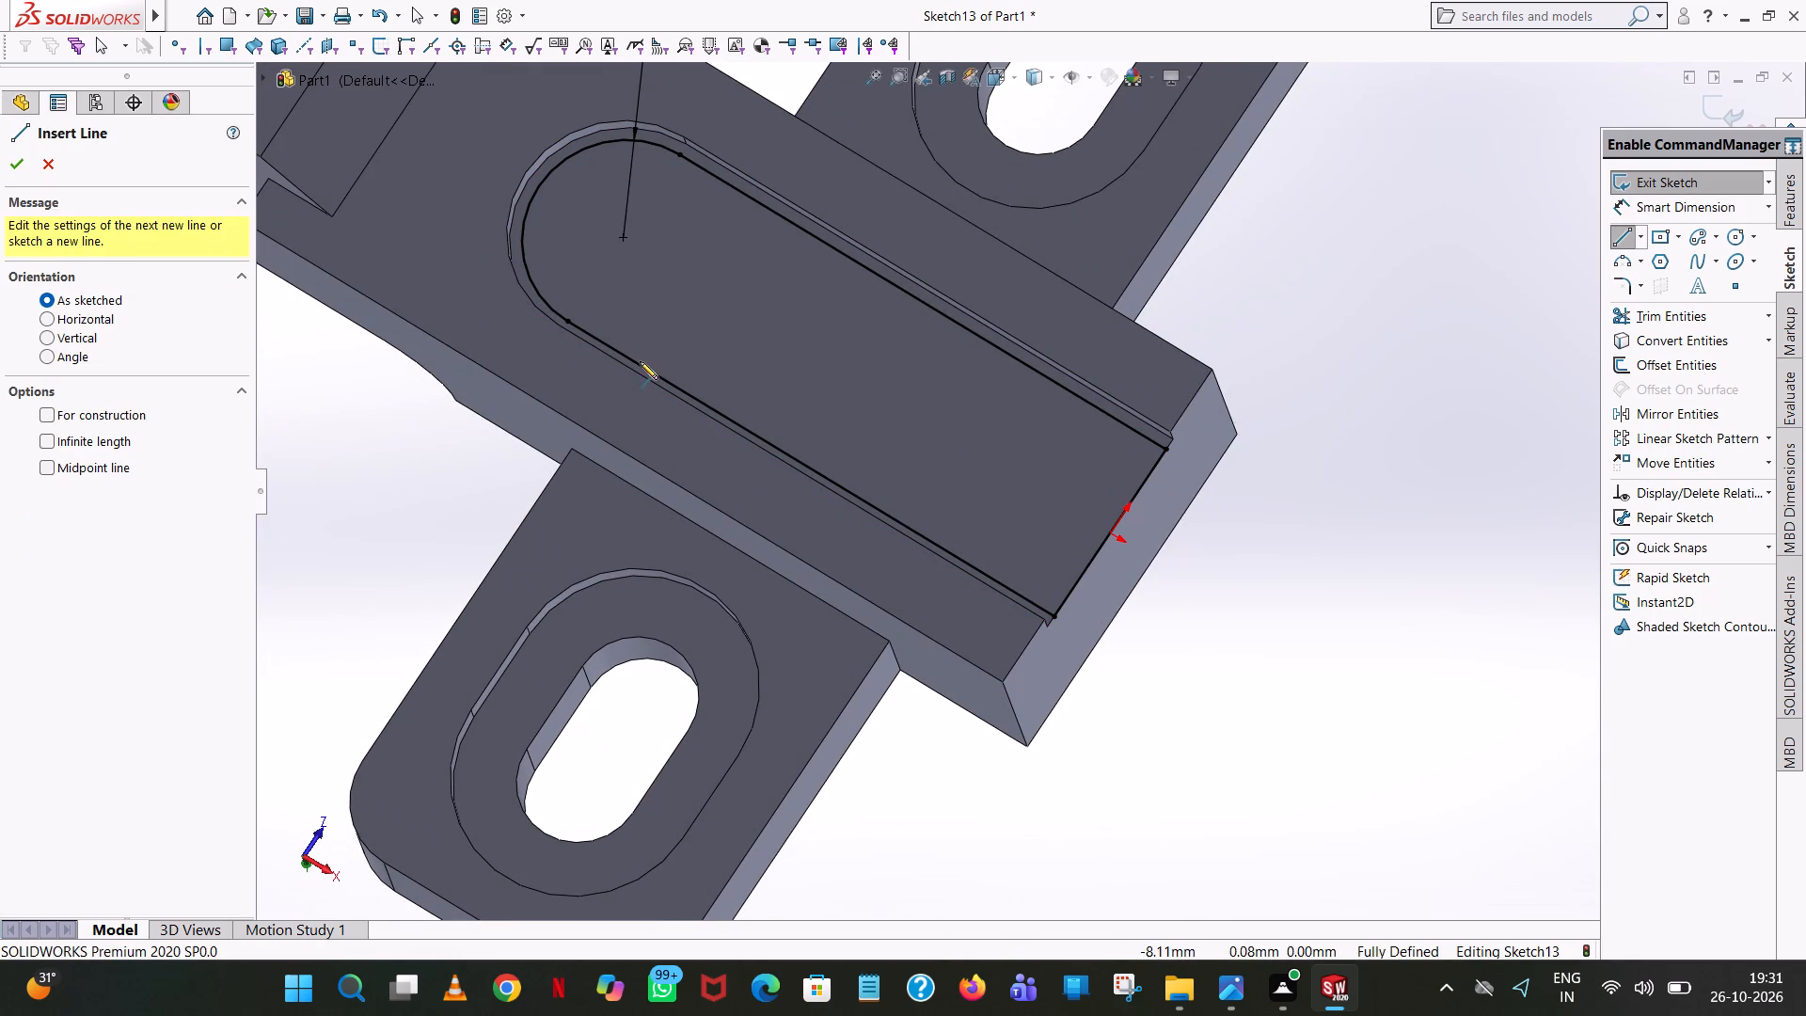
{"action": "left_click", "coordinate": [10, 171]}
{"action": "left_click", "coordinate": [1799, 189]}
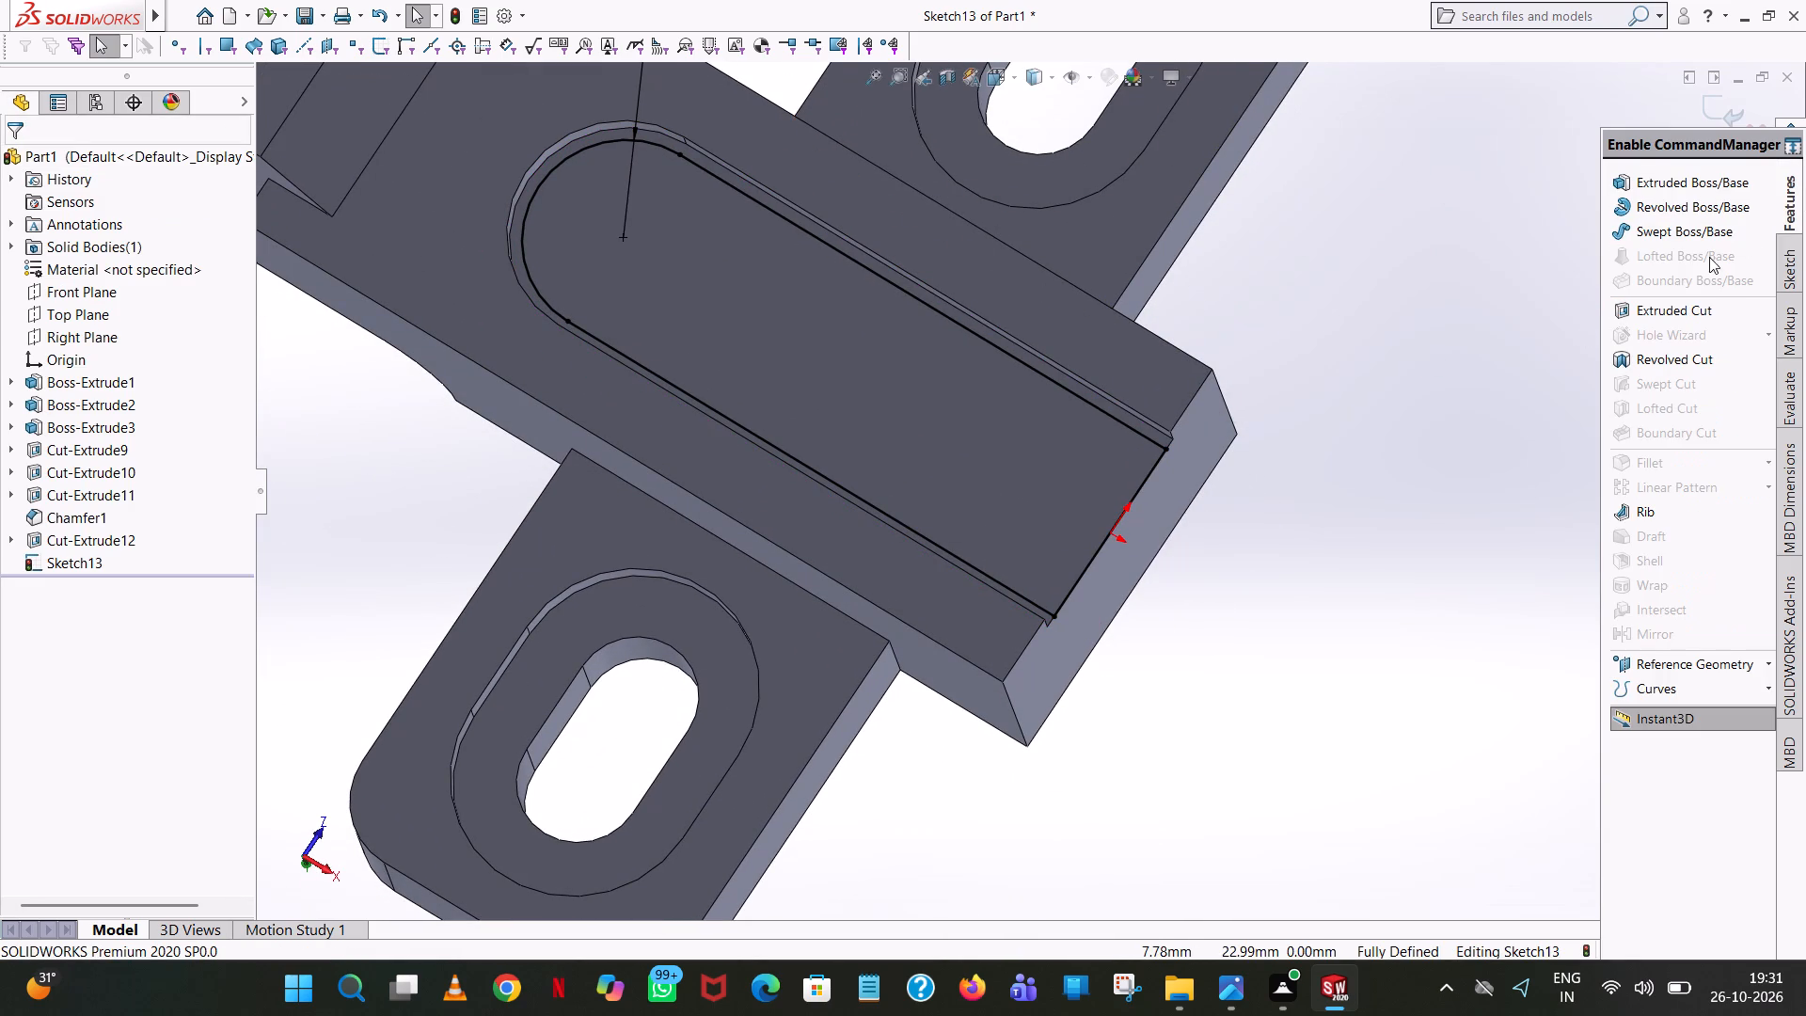
{"action": "left_click", "coordinate": [1658, 316]}
{"action": "scroll", "coordinate": [1327, 425], "scroll_direction": "up", "scroll_amount": 1}
{"action": "middle_click_drag", "start_coordinate": [1327, 425], "coordinate": [1323, 422]}
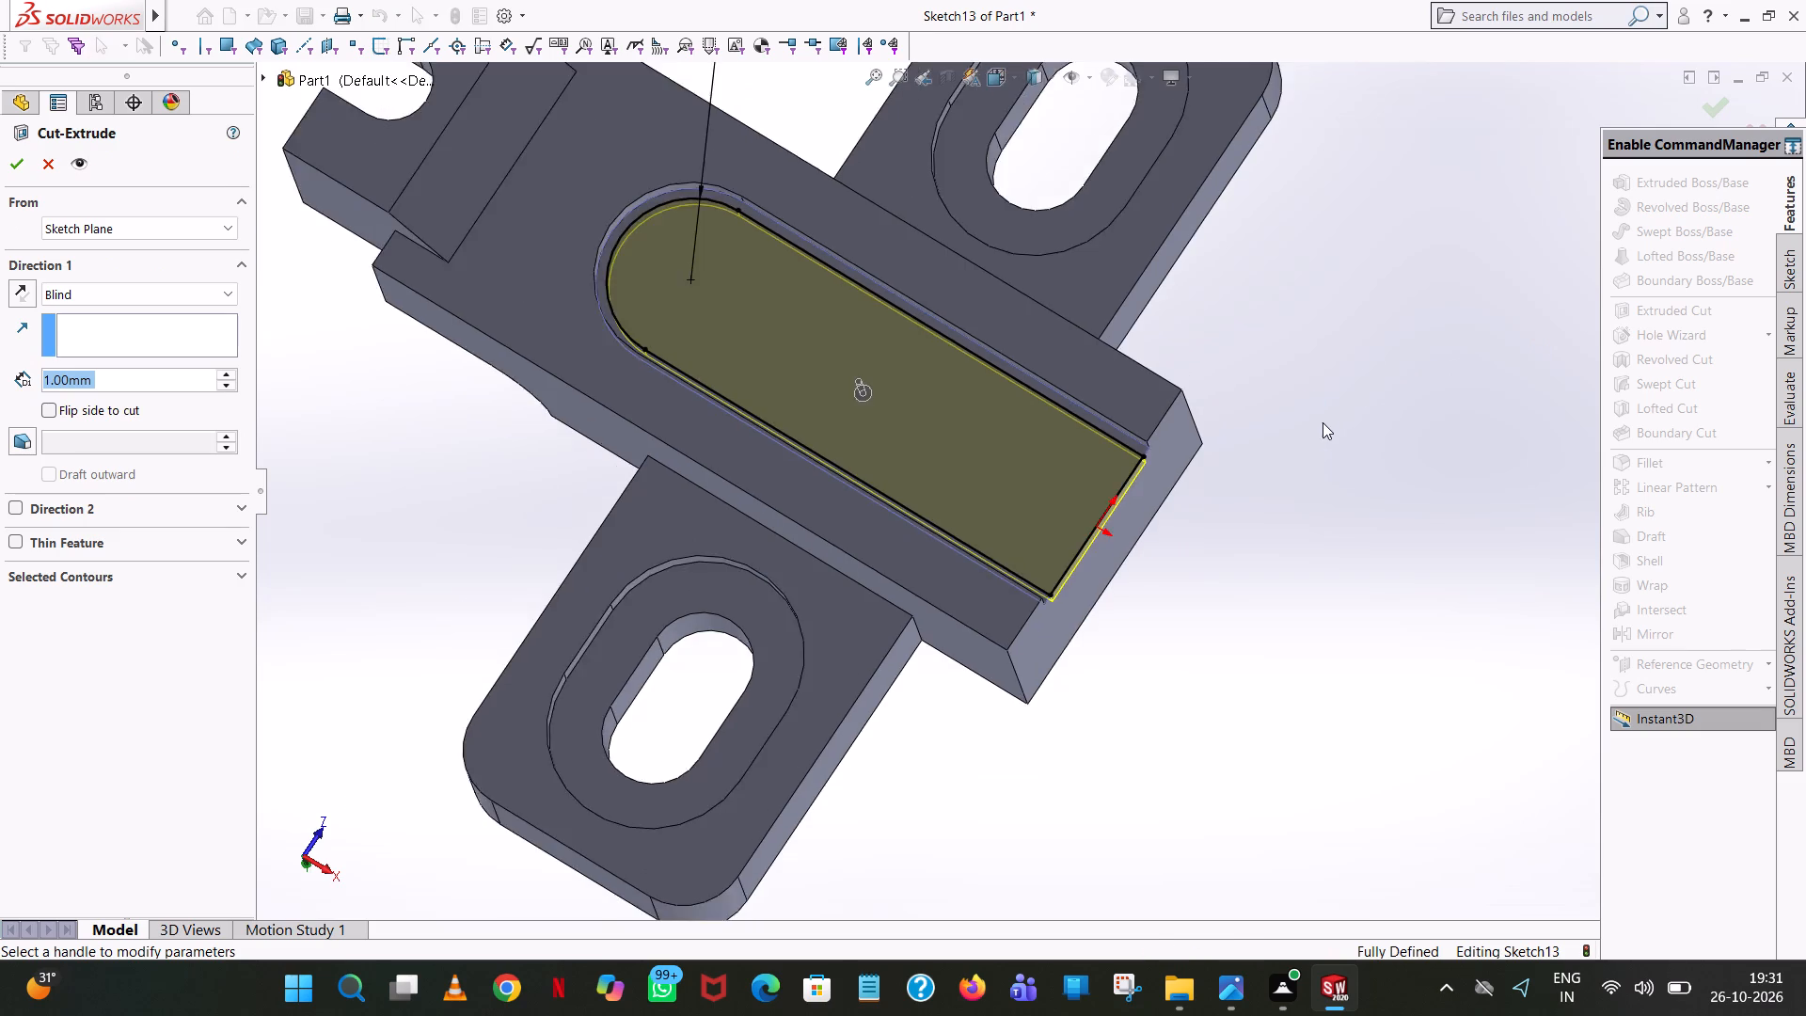
{"action": "middle_click_drag", "start_coordinate": [1323, 422], "coordinate": [1194, 248]}
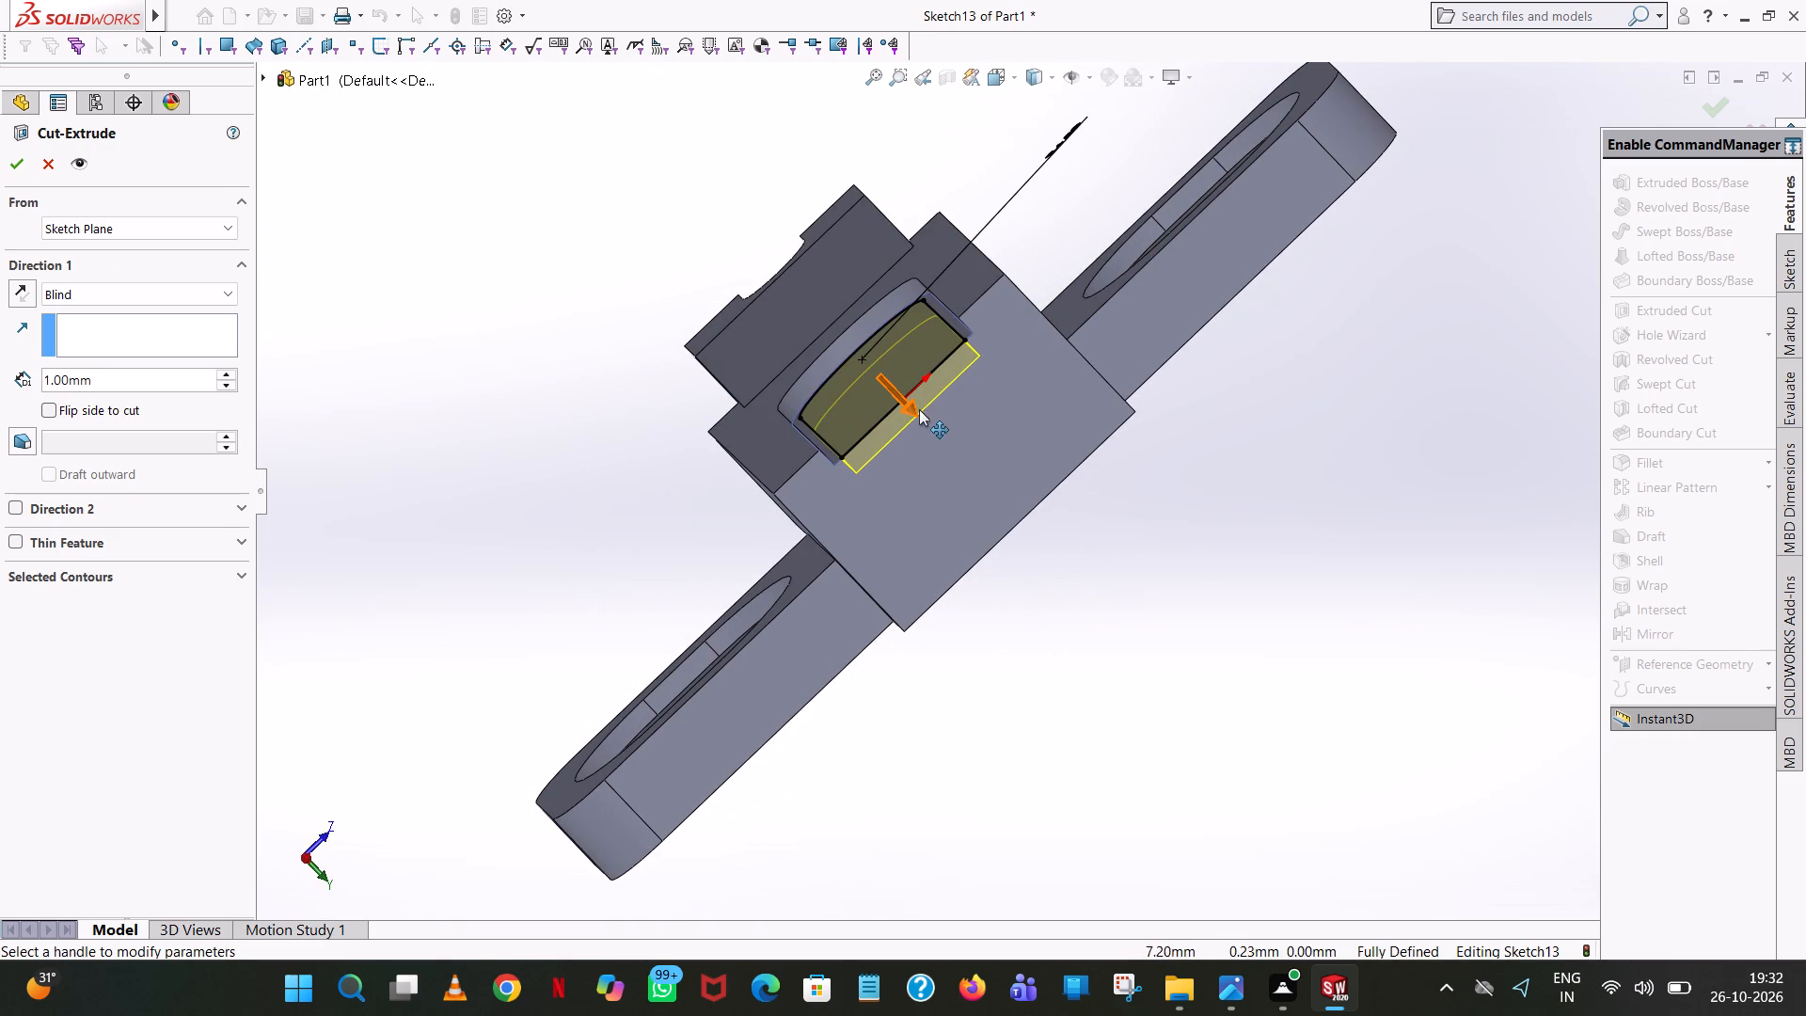
{"action": "left_click_drag", "start_coordinate": [911, 408], "coordinate": [939, 442]}
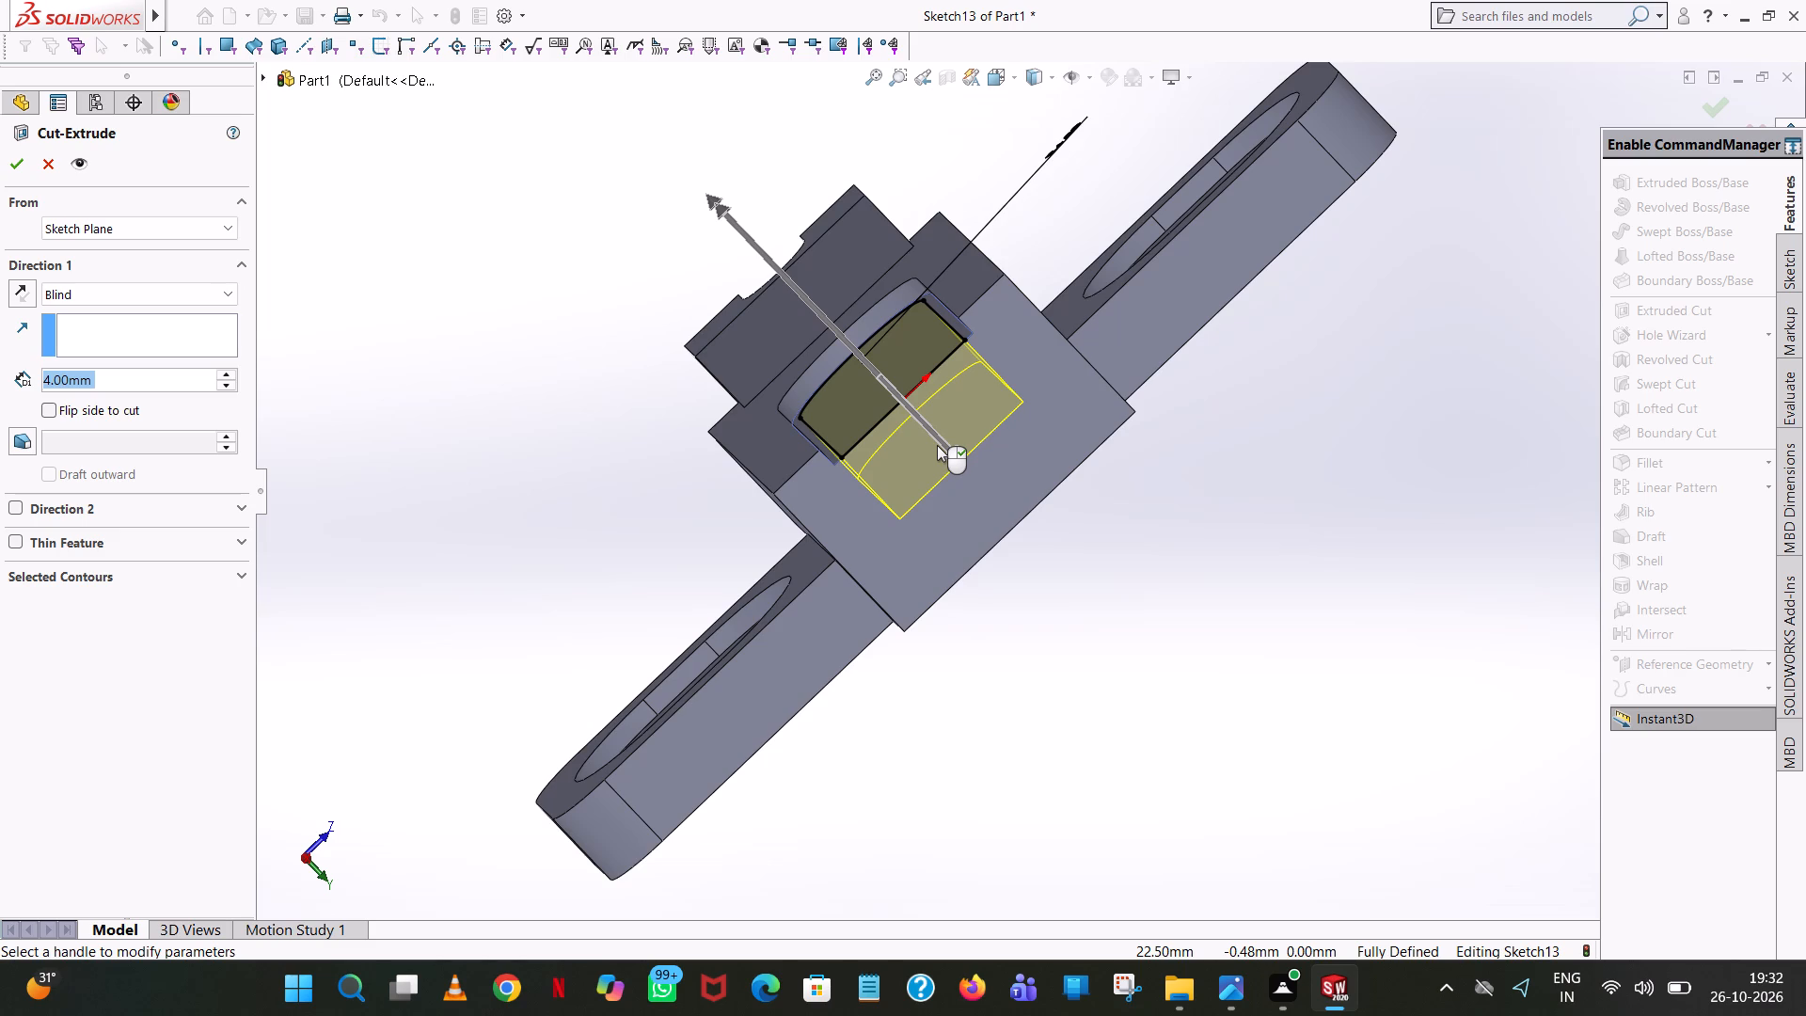
{"action": "left_click", "coordinate": [1085, 321]}
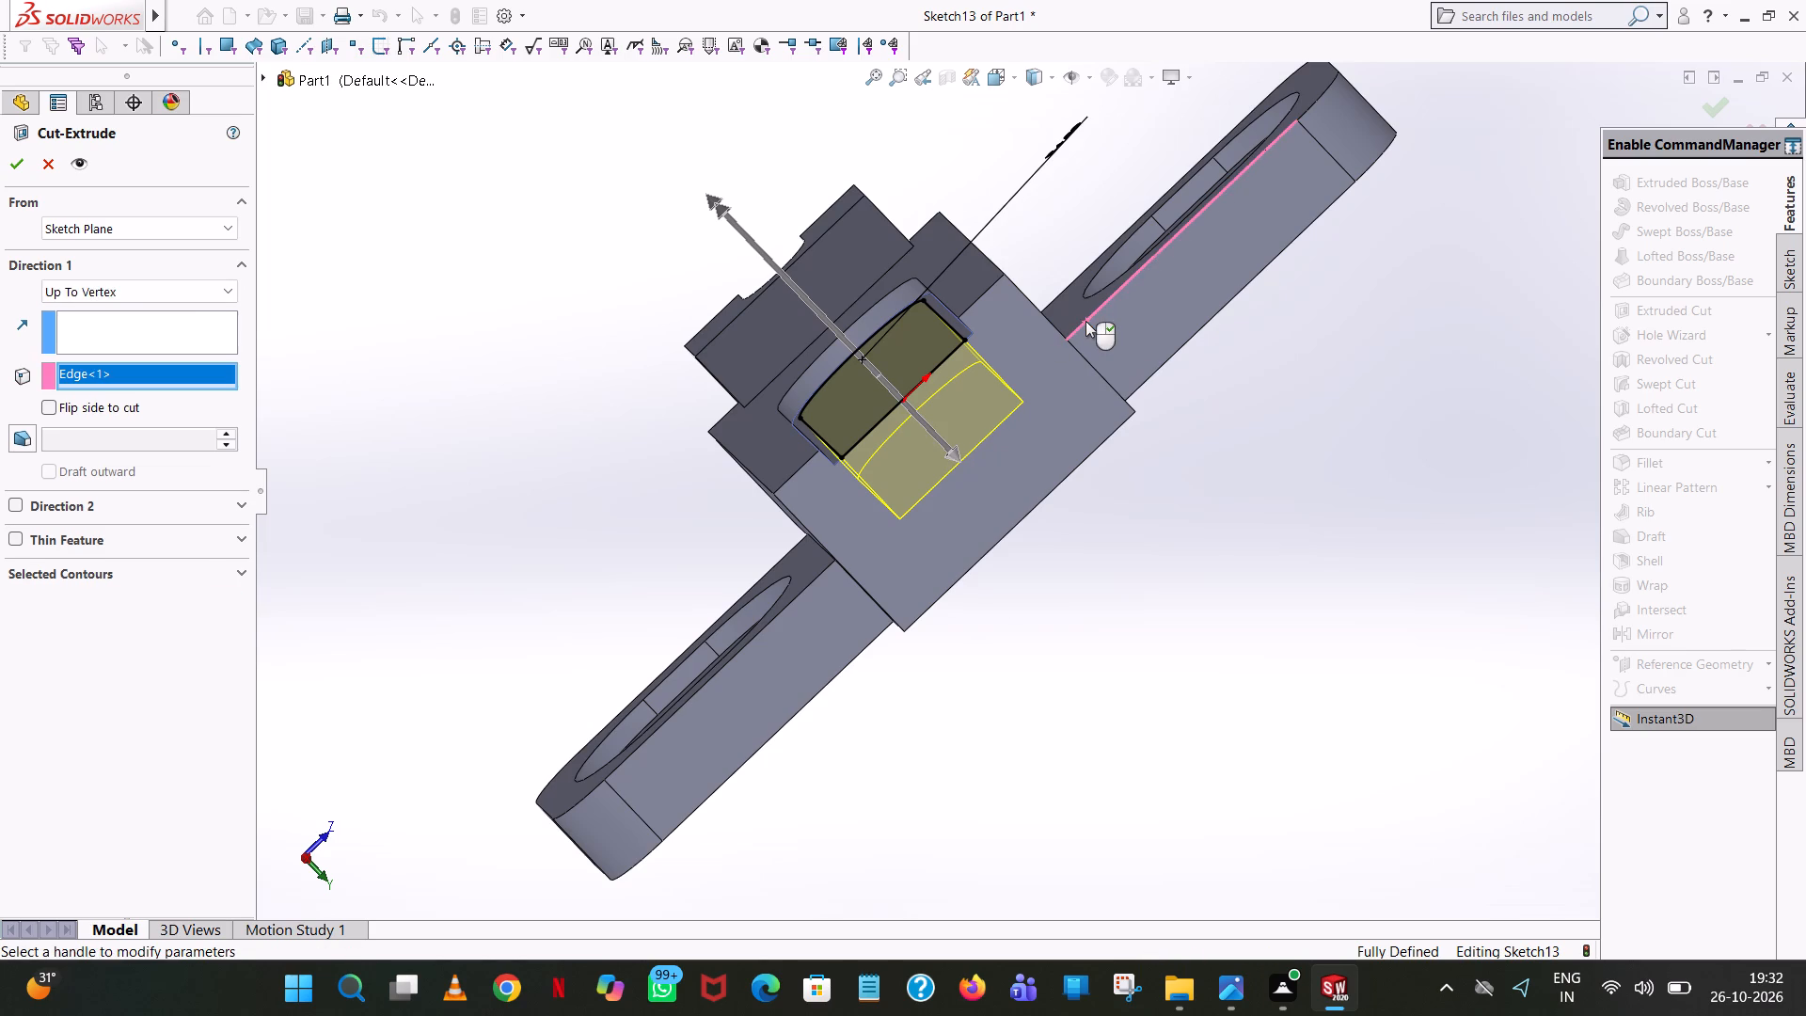
{"action": "left_click", "coordinate": [8, 154]}
{"action": "left_click", "coordinate": [427, 403]}
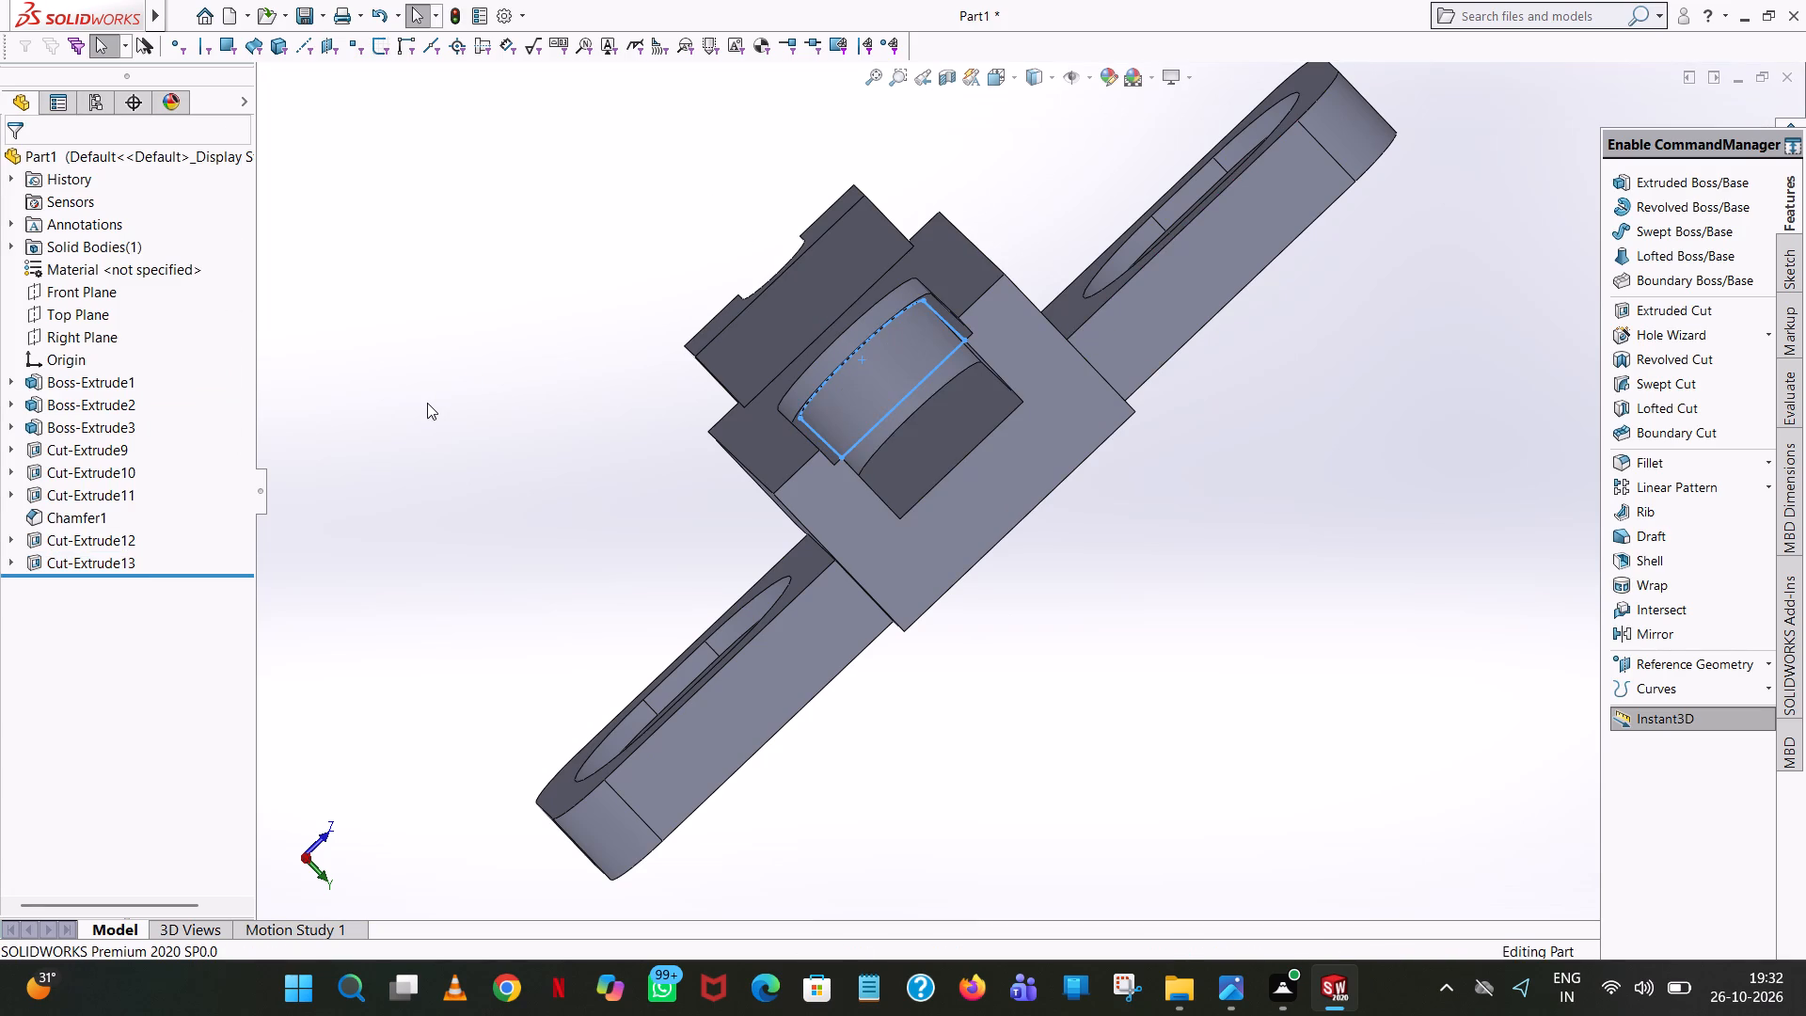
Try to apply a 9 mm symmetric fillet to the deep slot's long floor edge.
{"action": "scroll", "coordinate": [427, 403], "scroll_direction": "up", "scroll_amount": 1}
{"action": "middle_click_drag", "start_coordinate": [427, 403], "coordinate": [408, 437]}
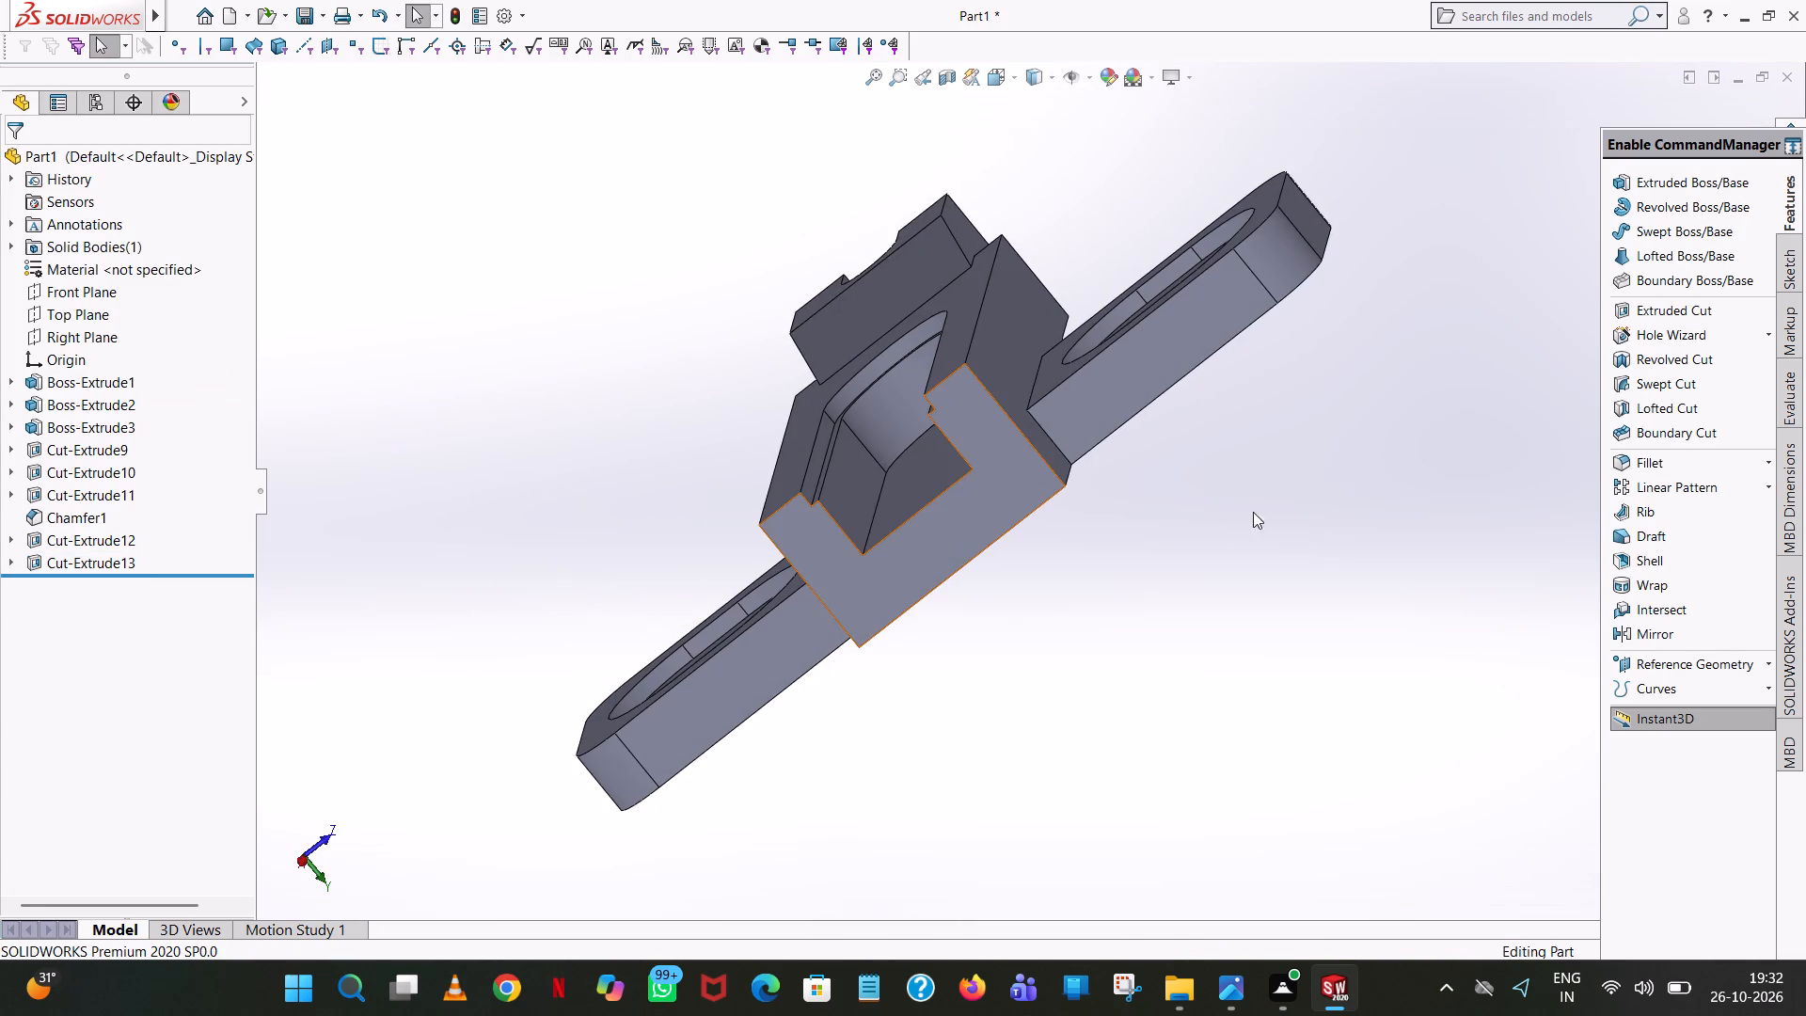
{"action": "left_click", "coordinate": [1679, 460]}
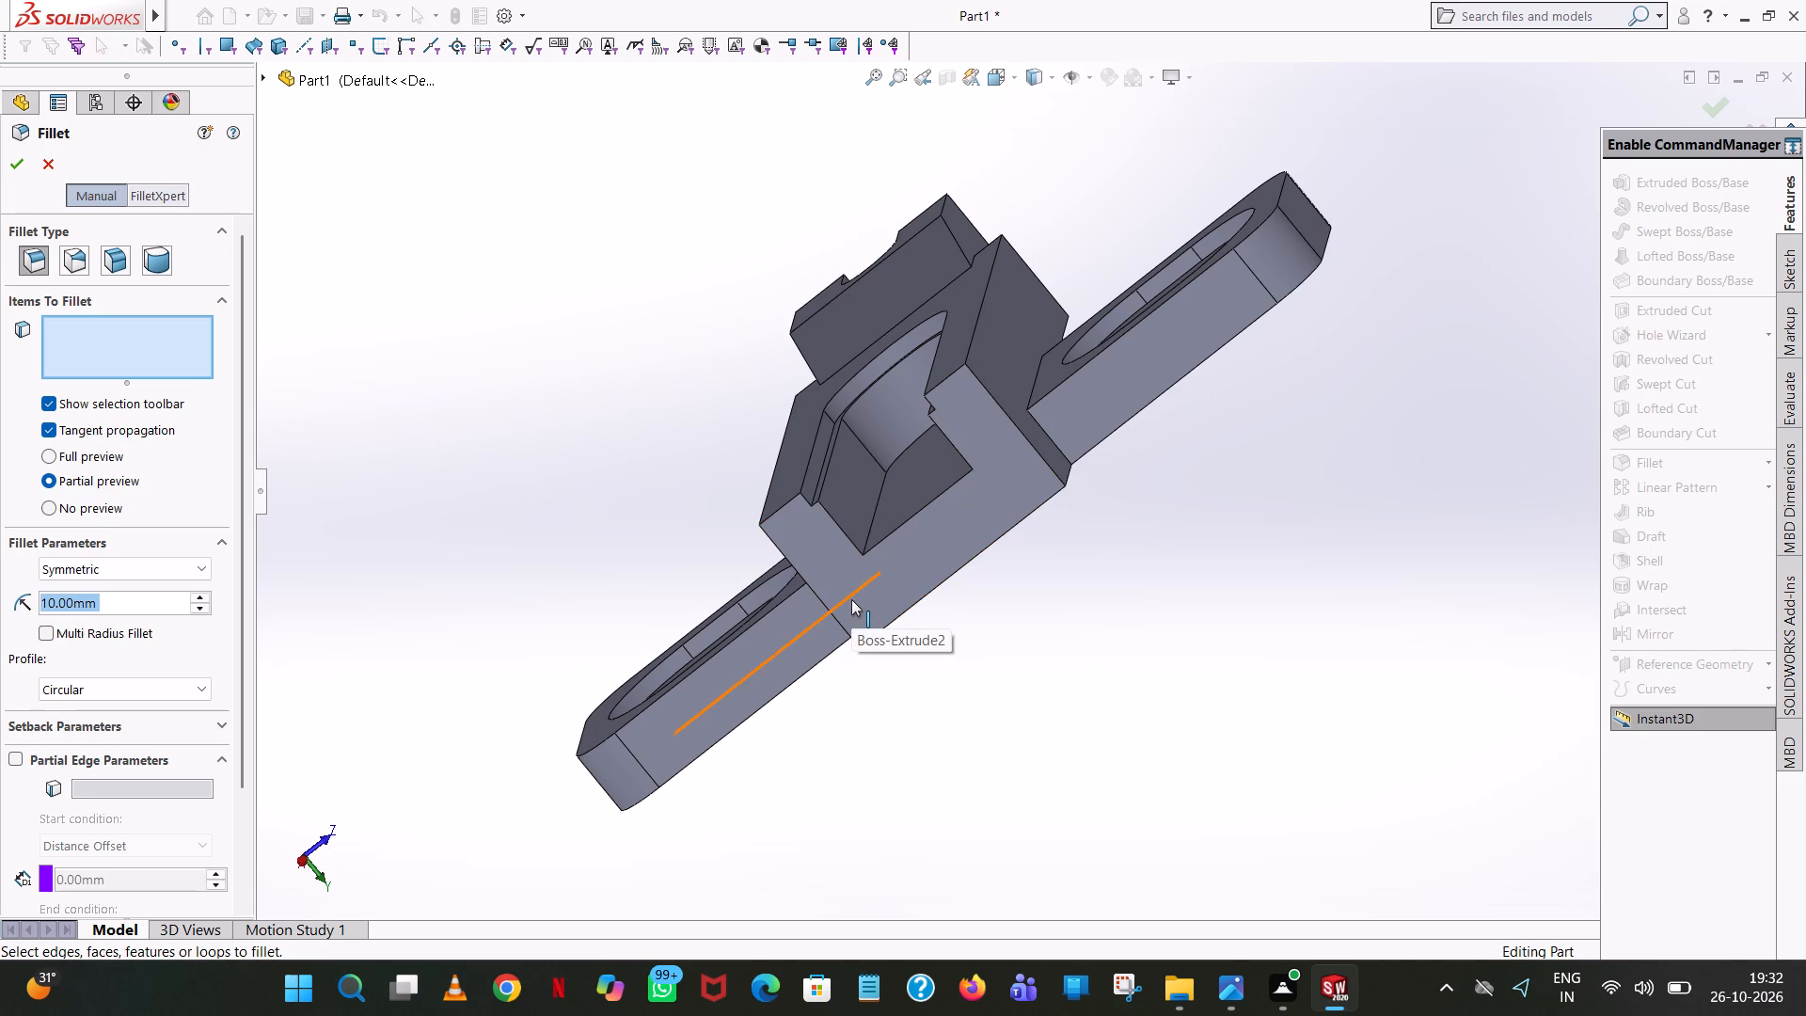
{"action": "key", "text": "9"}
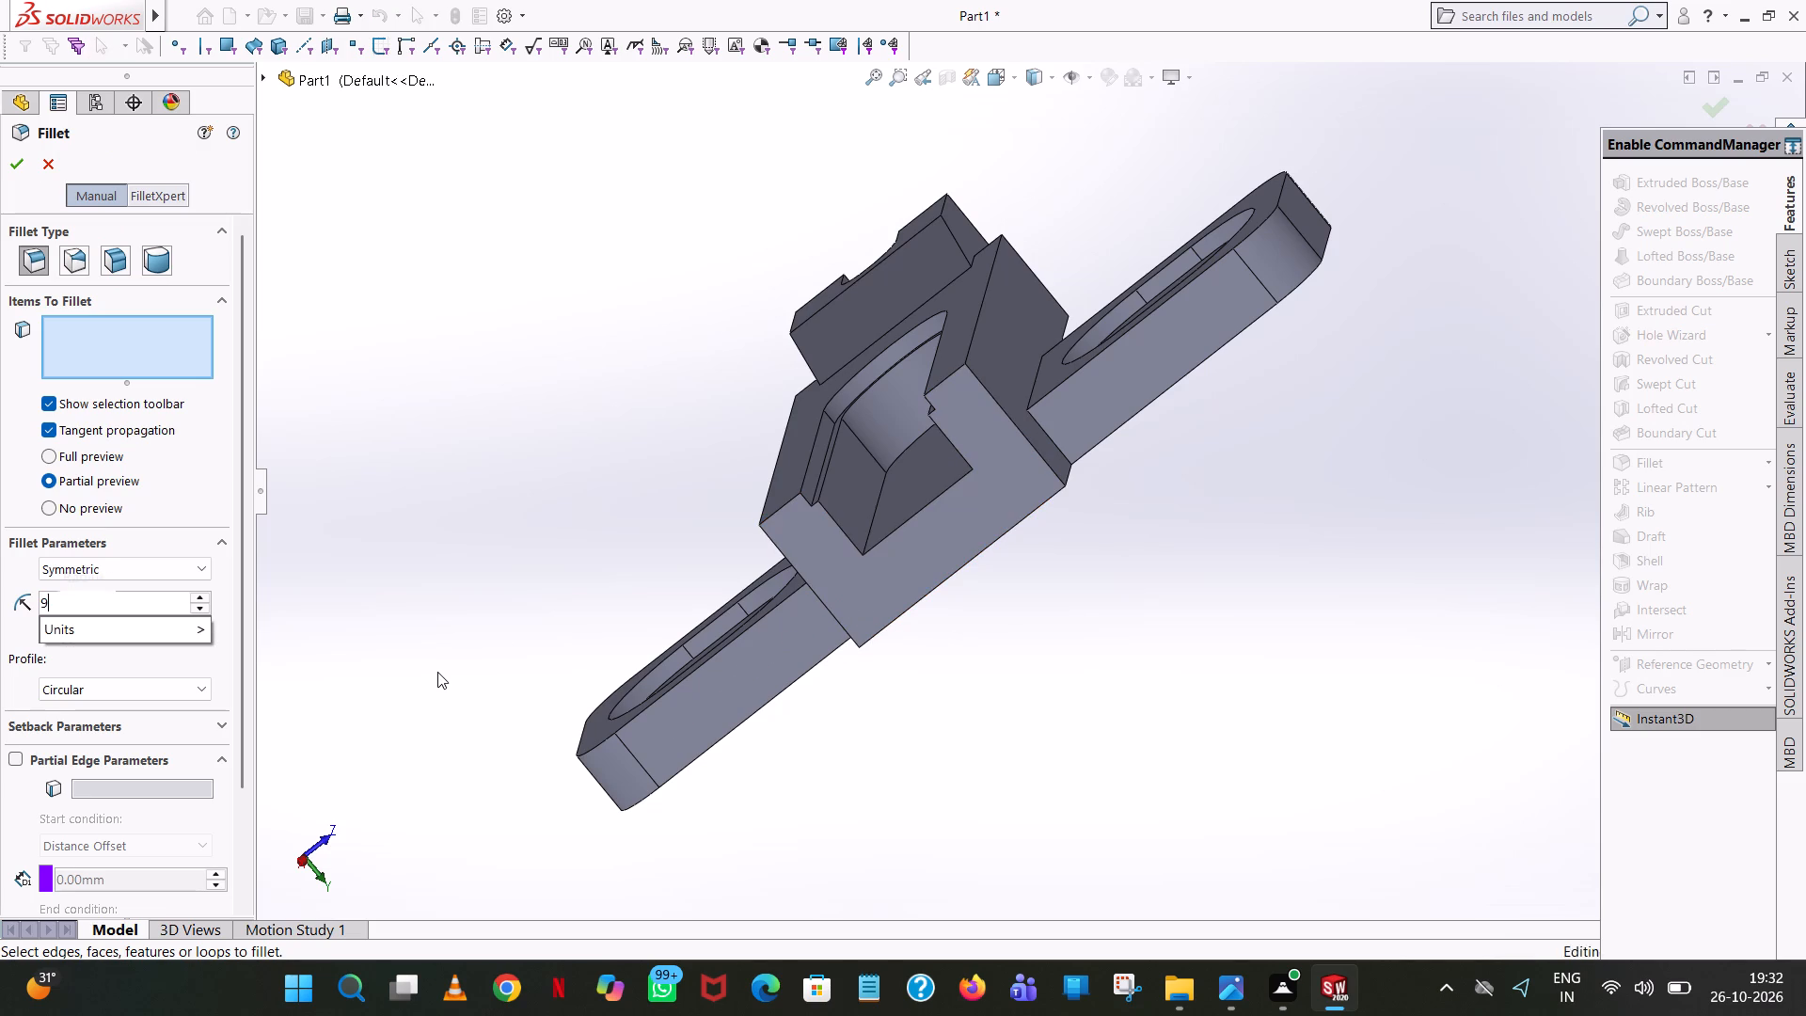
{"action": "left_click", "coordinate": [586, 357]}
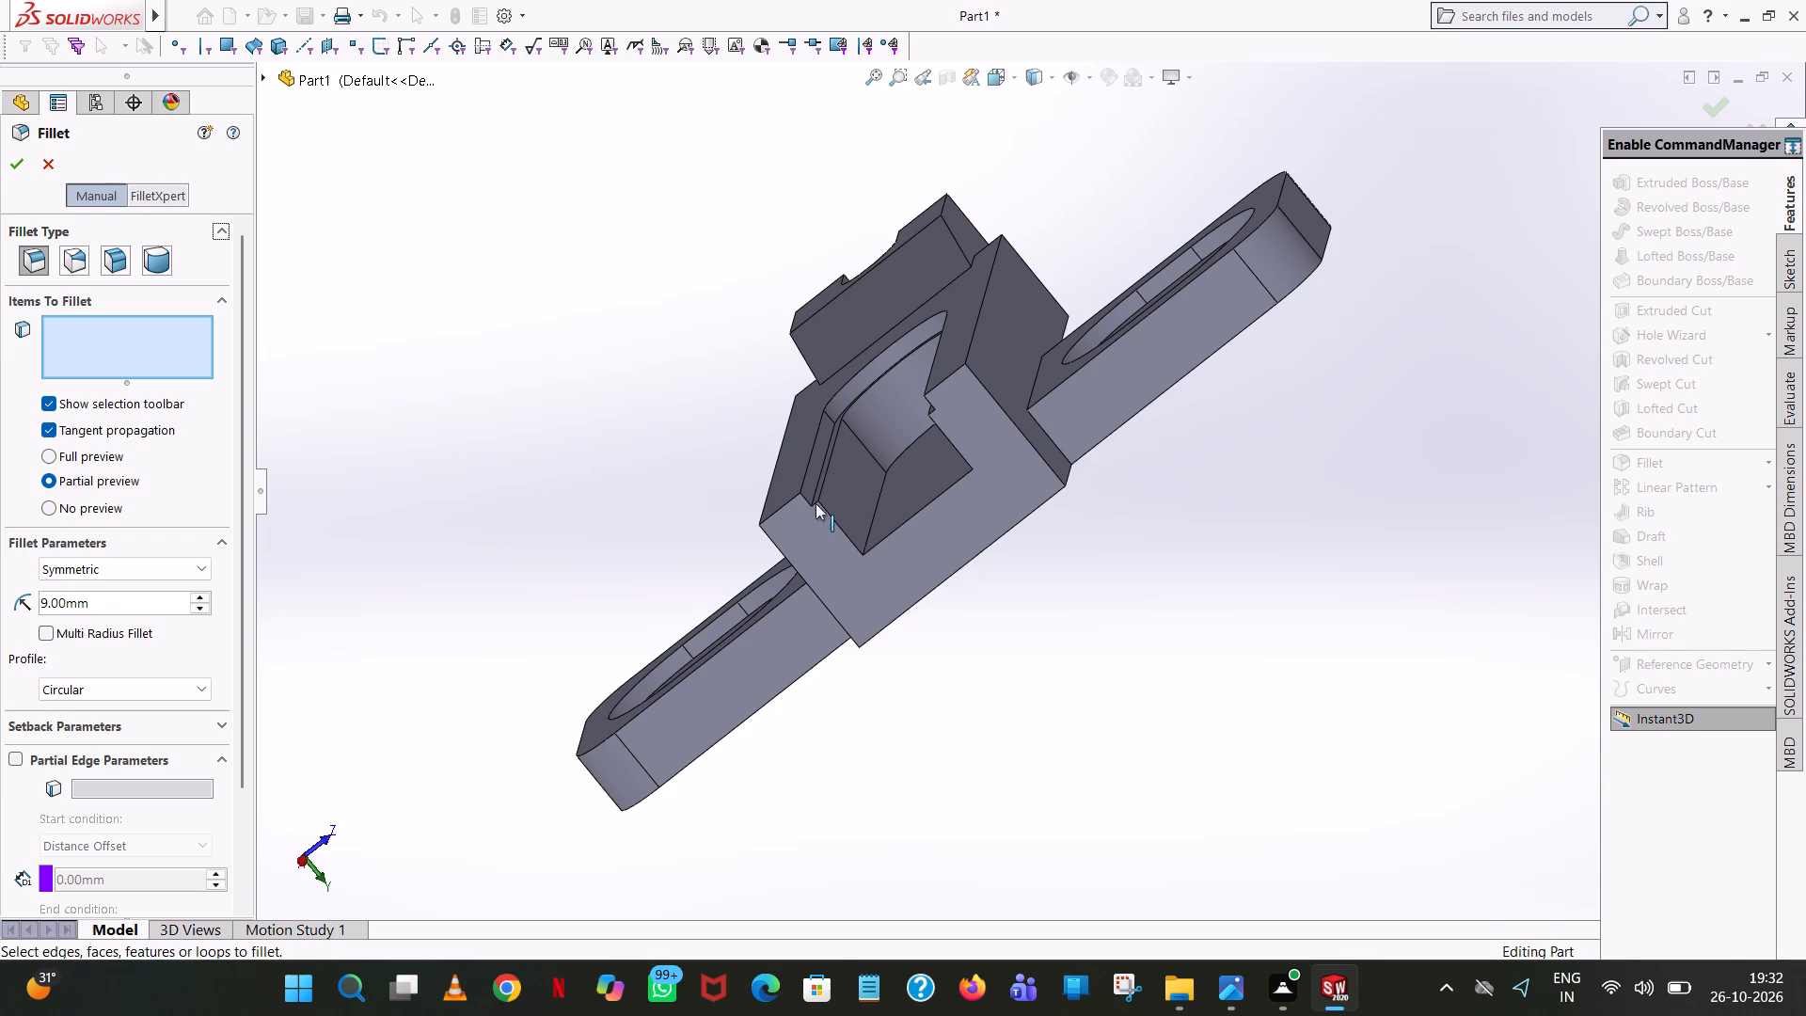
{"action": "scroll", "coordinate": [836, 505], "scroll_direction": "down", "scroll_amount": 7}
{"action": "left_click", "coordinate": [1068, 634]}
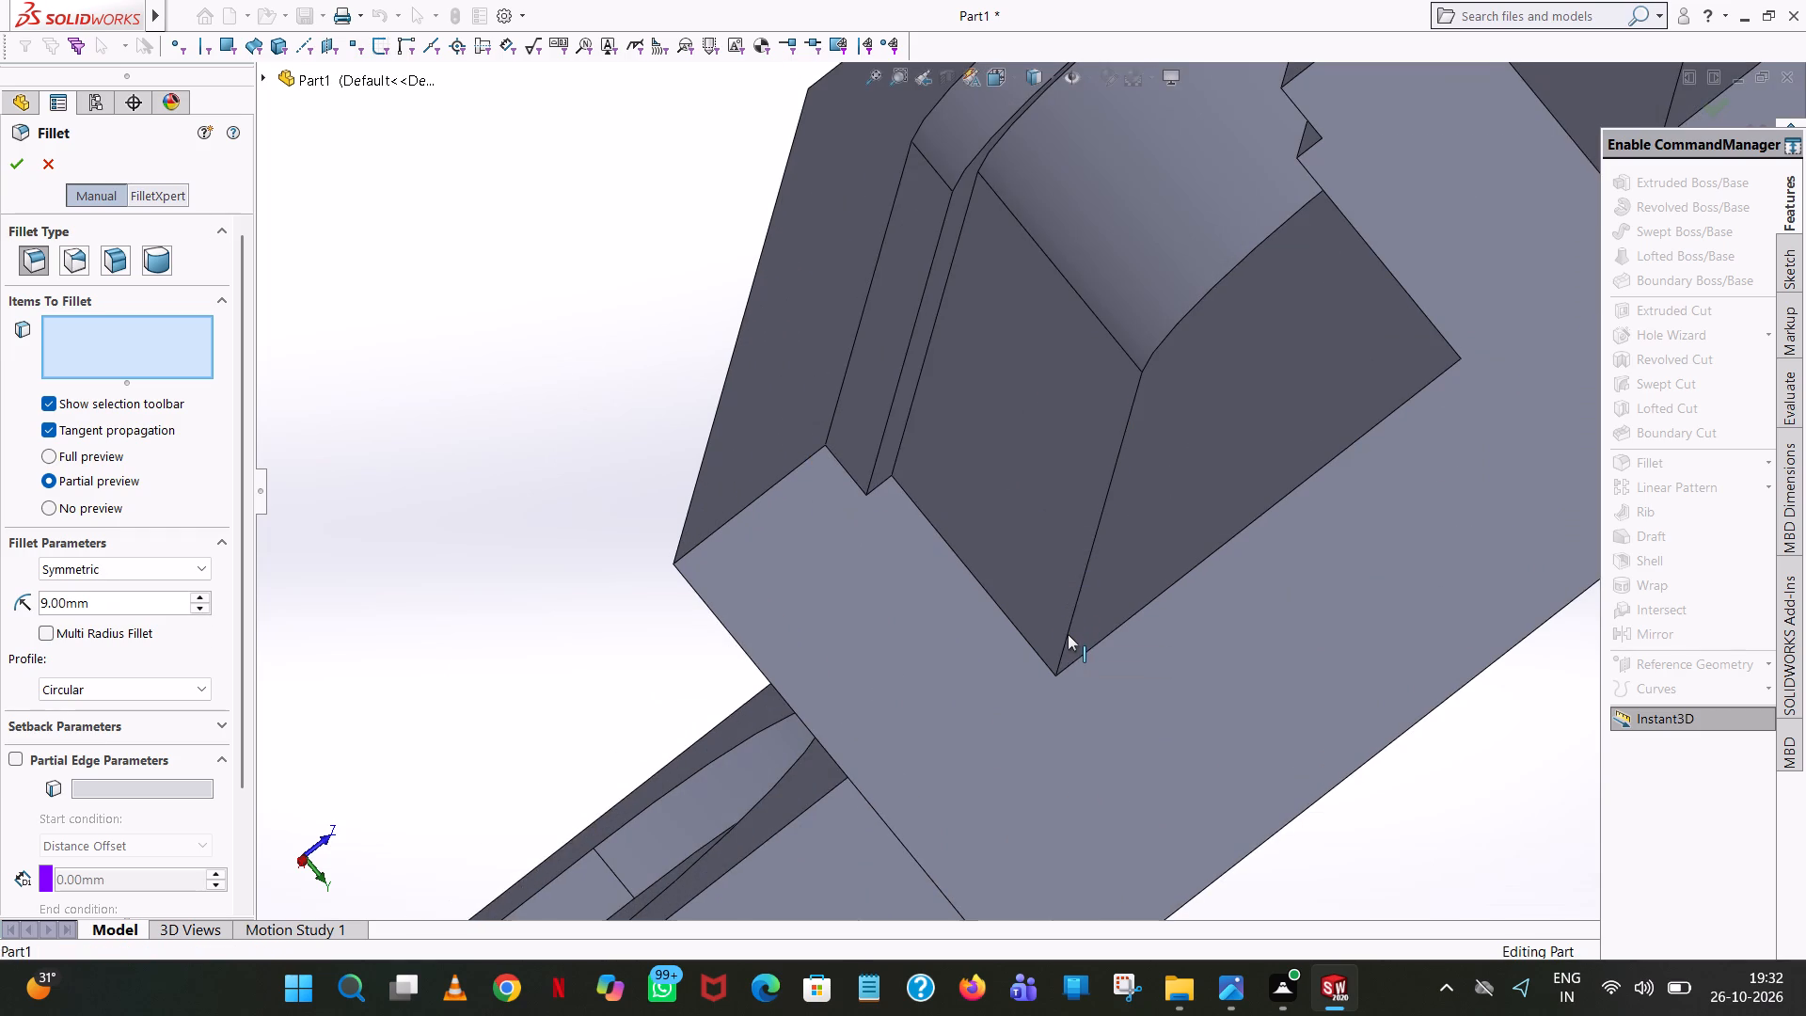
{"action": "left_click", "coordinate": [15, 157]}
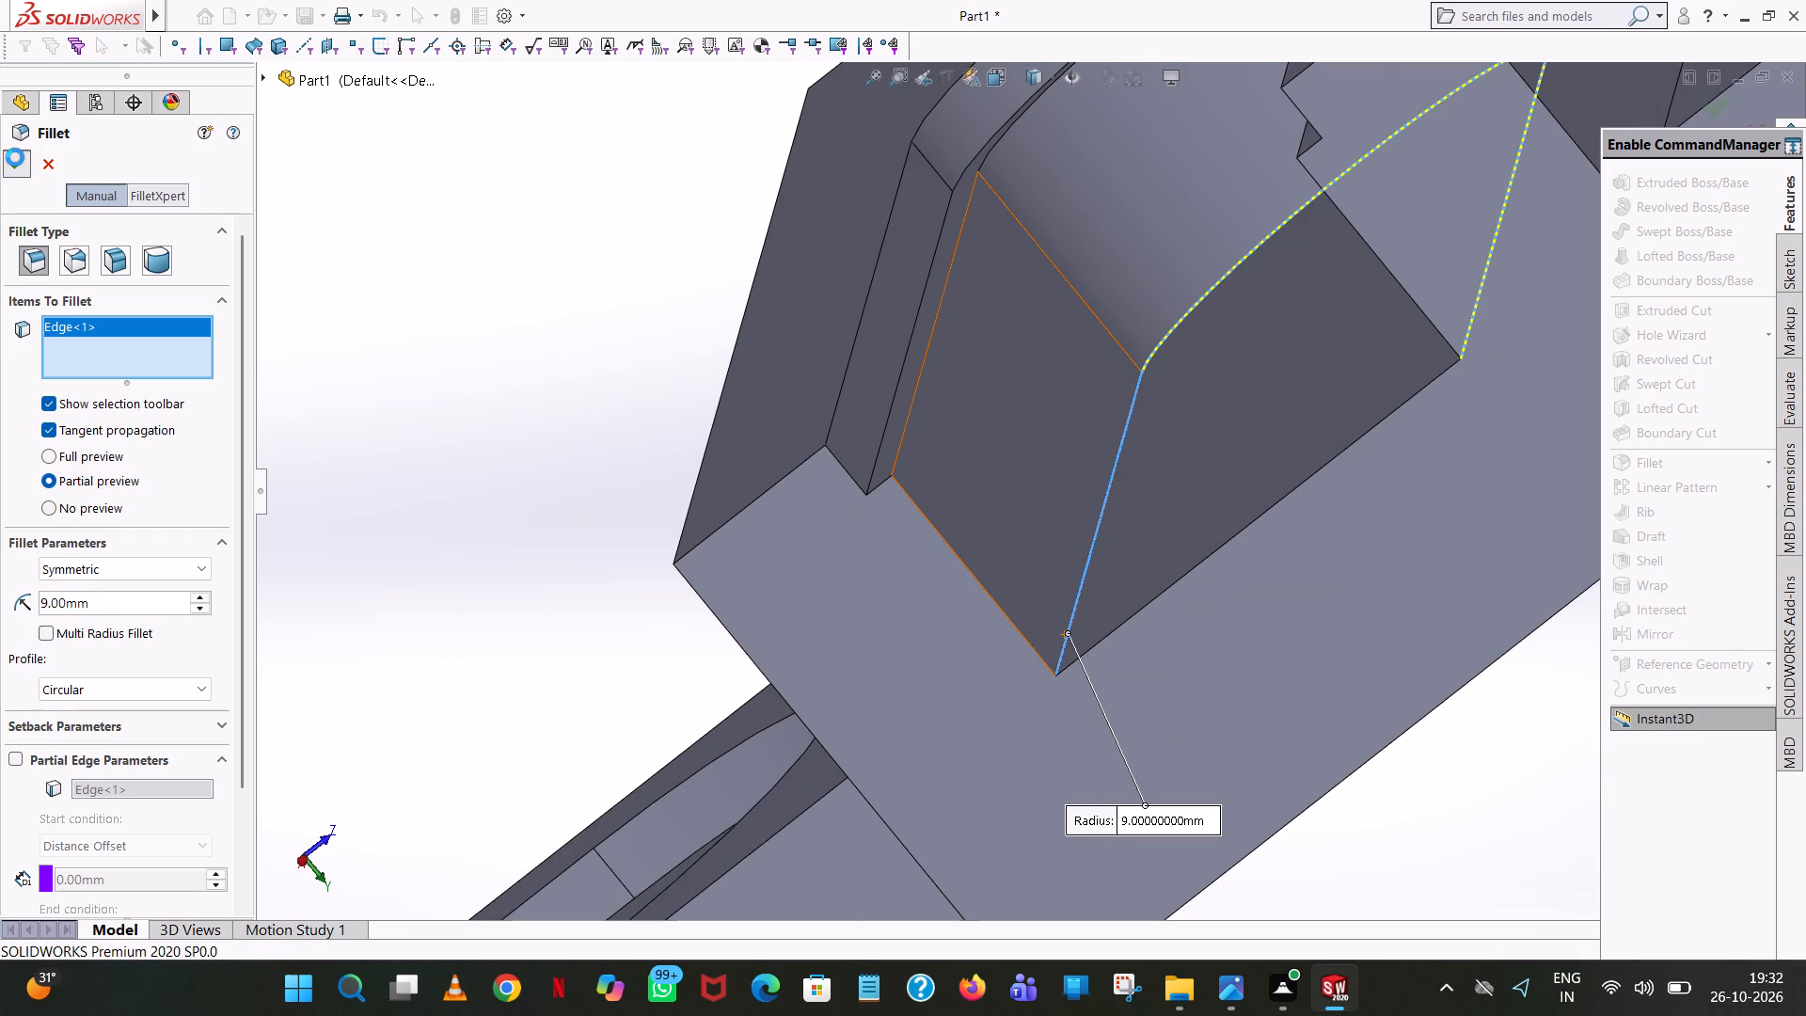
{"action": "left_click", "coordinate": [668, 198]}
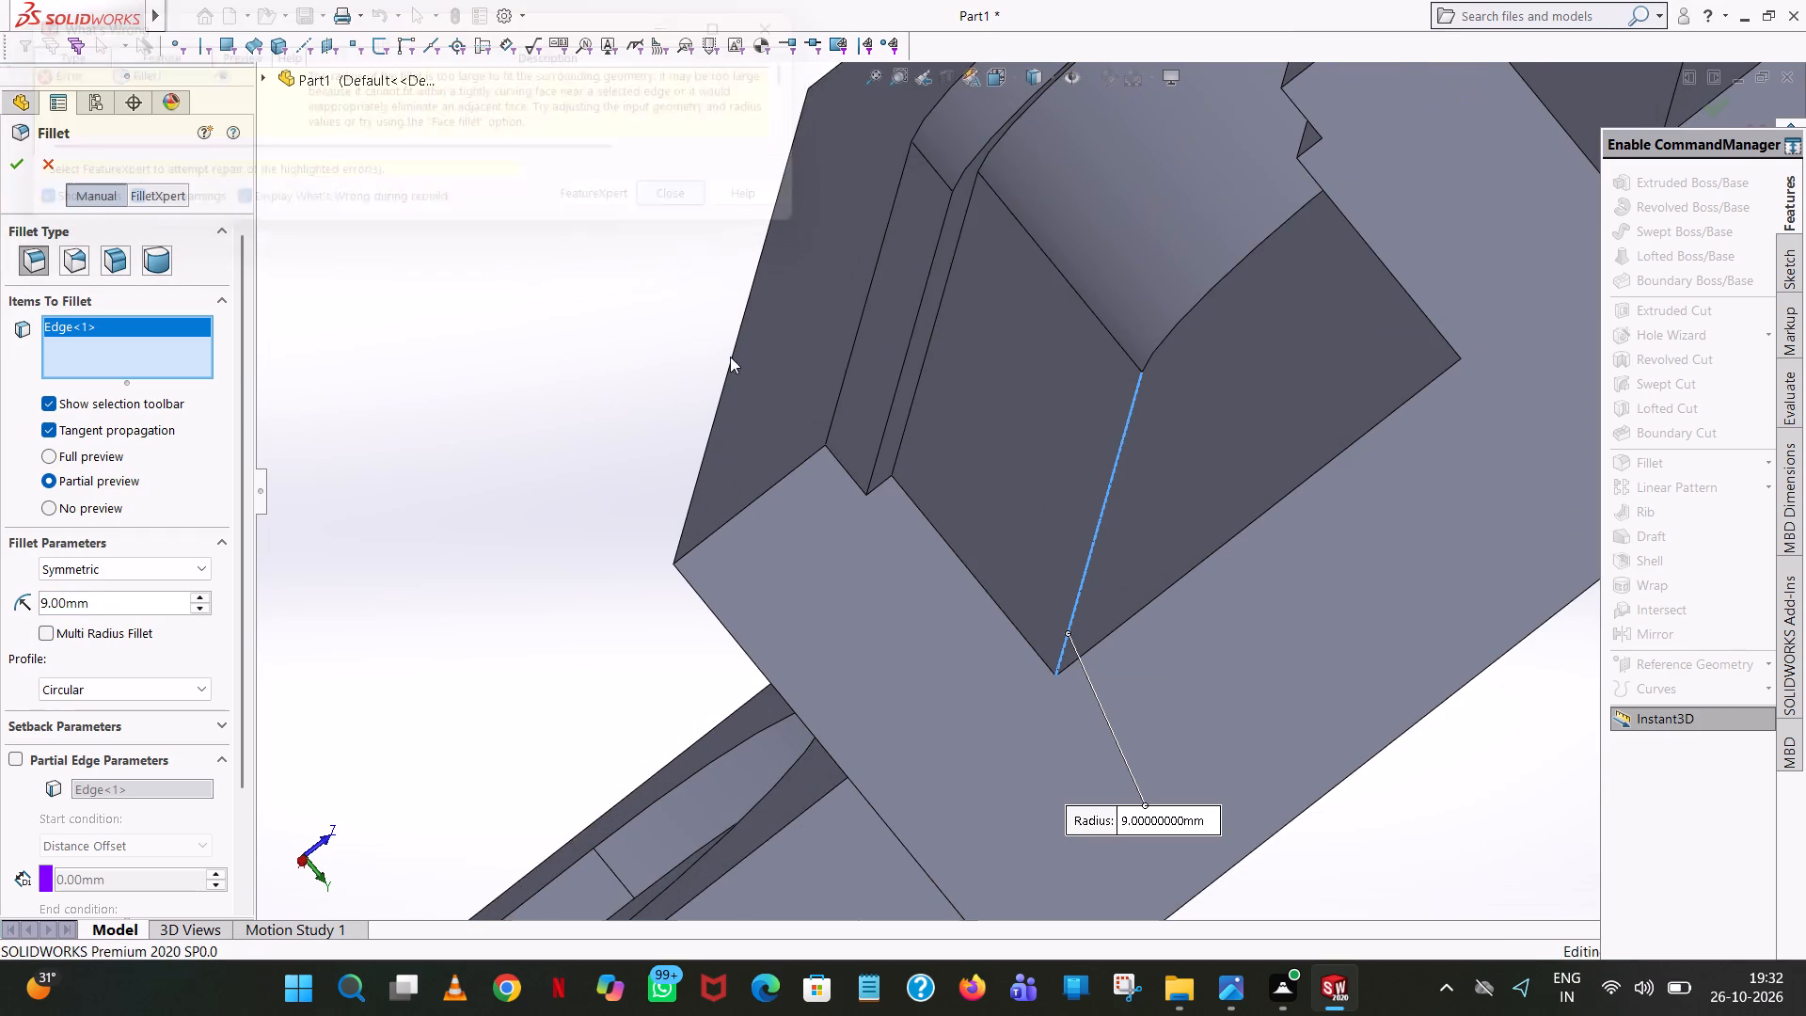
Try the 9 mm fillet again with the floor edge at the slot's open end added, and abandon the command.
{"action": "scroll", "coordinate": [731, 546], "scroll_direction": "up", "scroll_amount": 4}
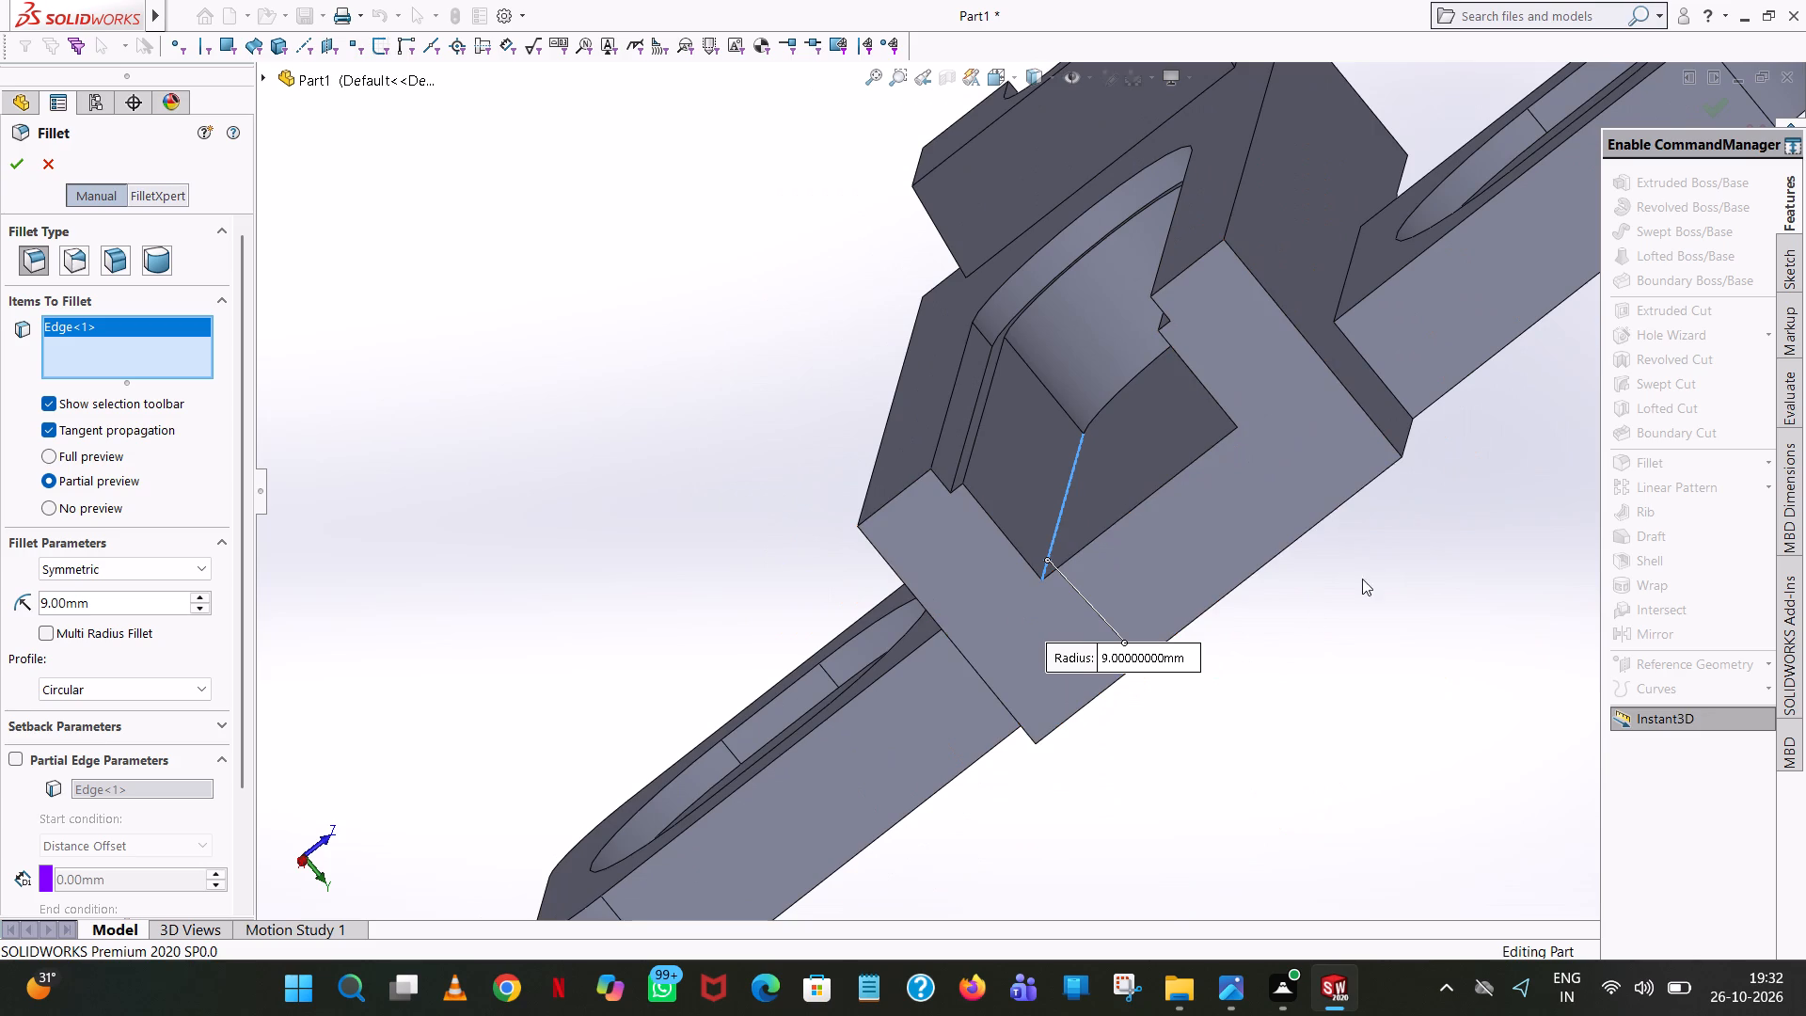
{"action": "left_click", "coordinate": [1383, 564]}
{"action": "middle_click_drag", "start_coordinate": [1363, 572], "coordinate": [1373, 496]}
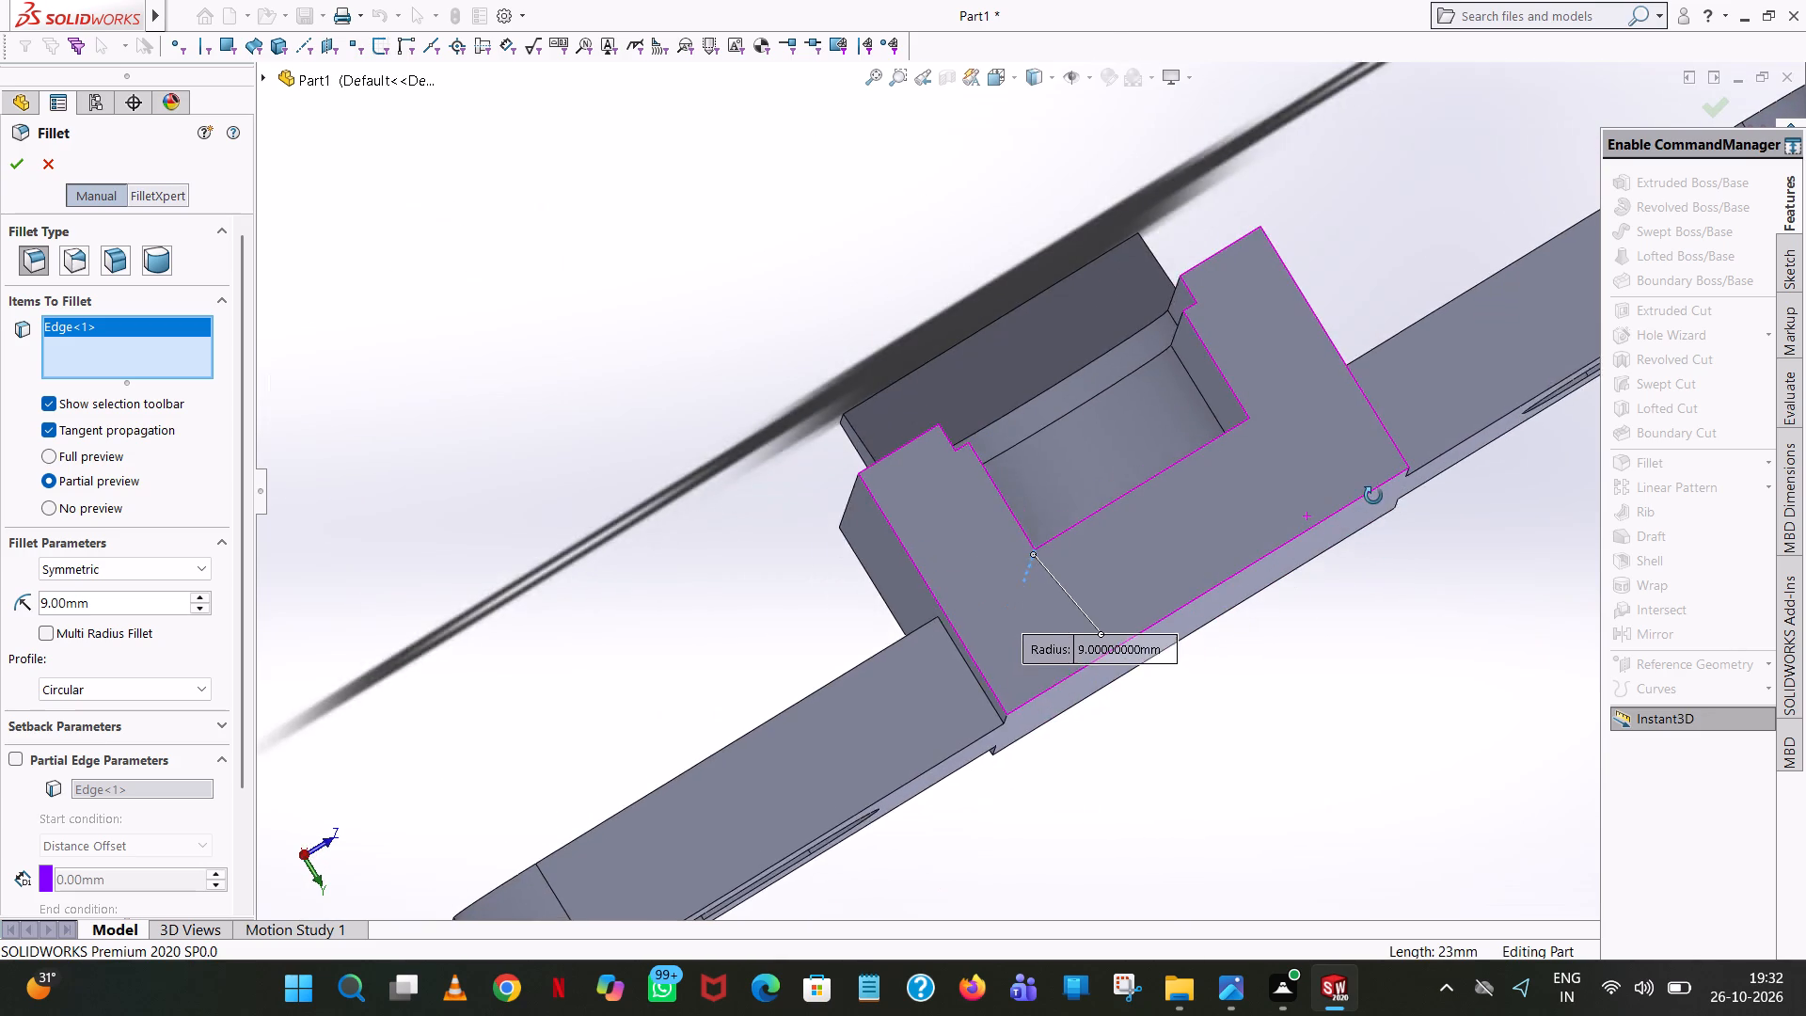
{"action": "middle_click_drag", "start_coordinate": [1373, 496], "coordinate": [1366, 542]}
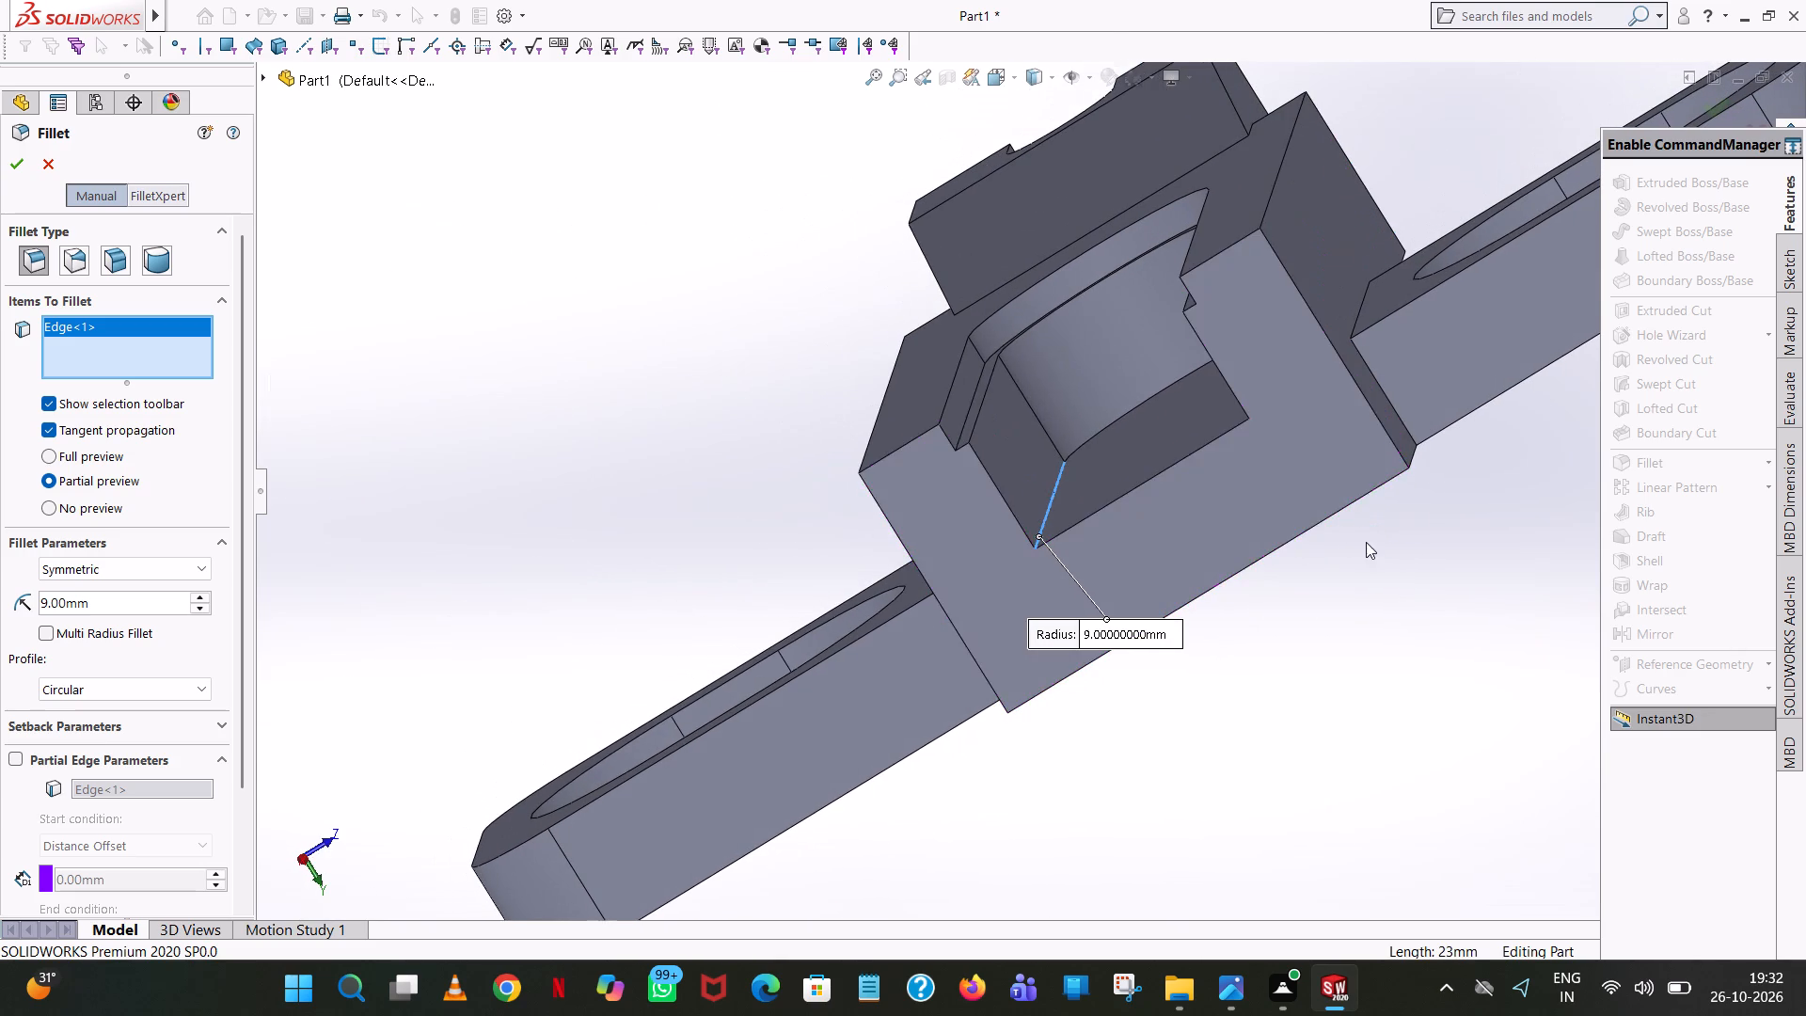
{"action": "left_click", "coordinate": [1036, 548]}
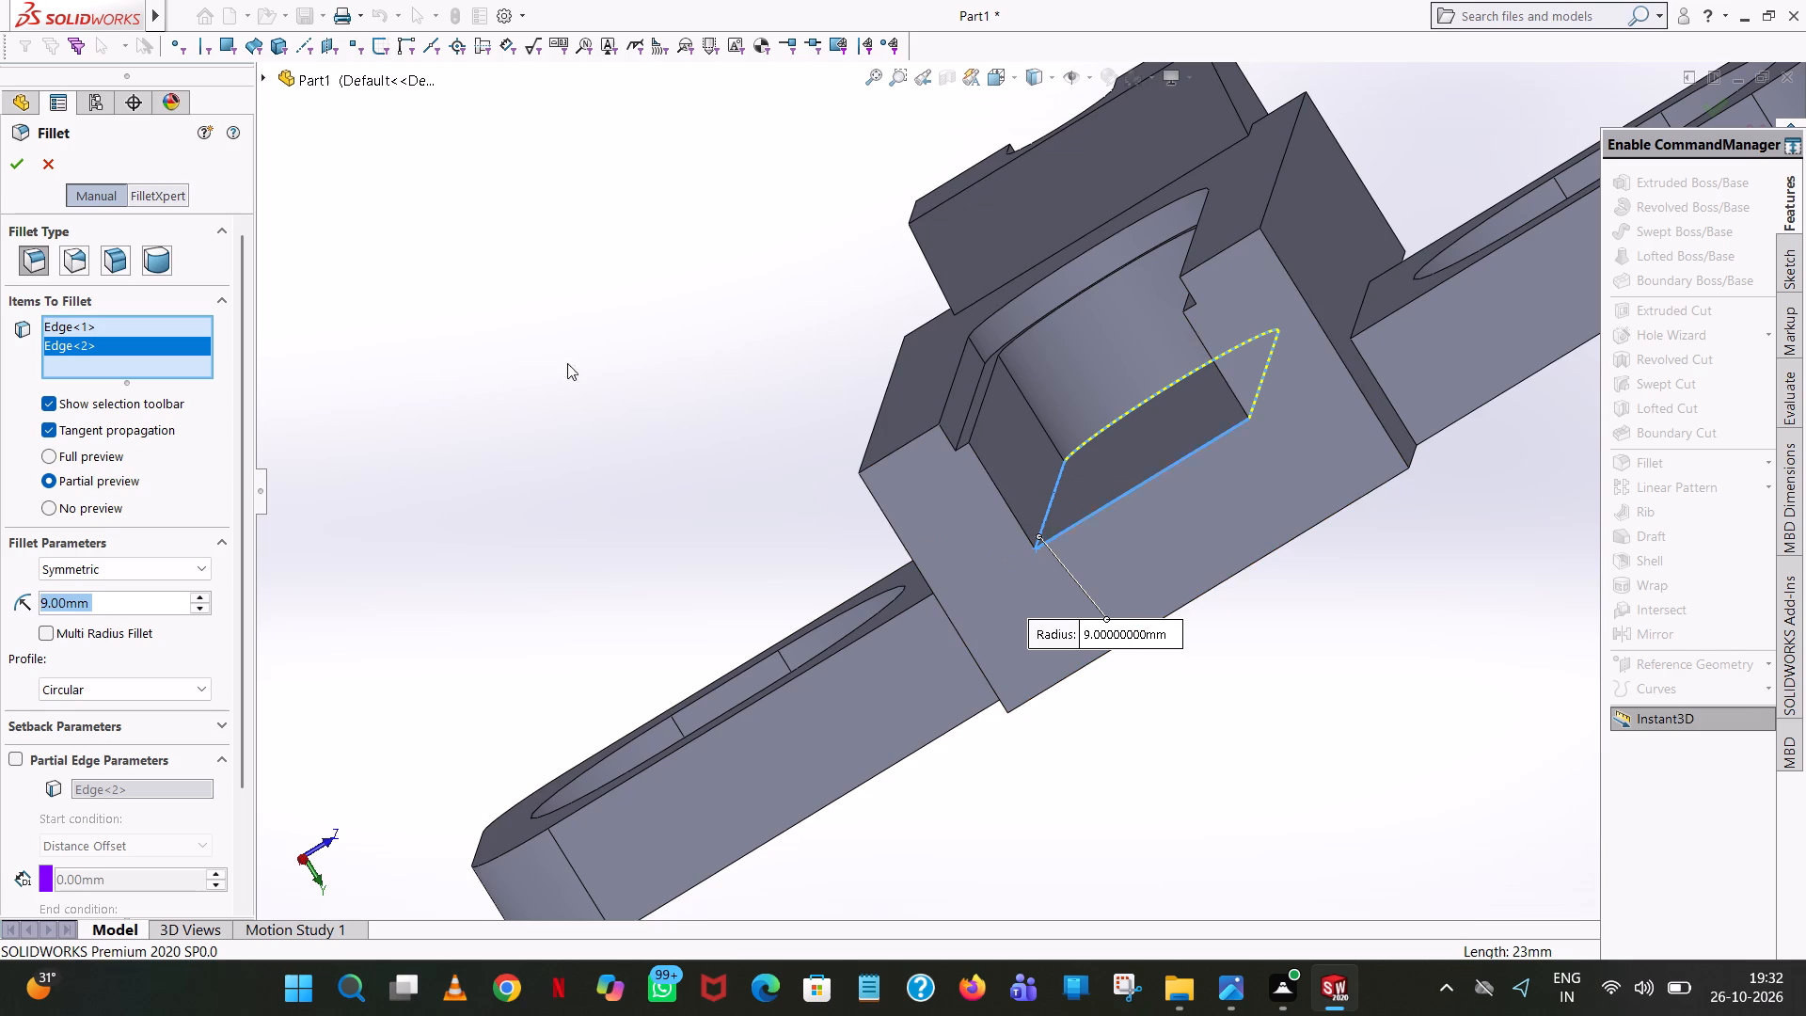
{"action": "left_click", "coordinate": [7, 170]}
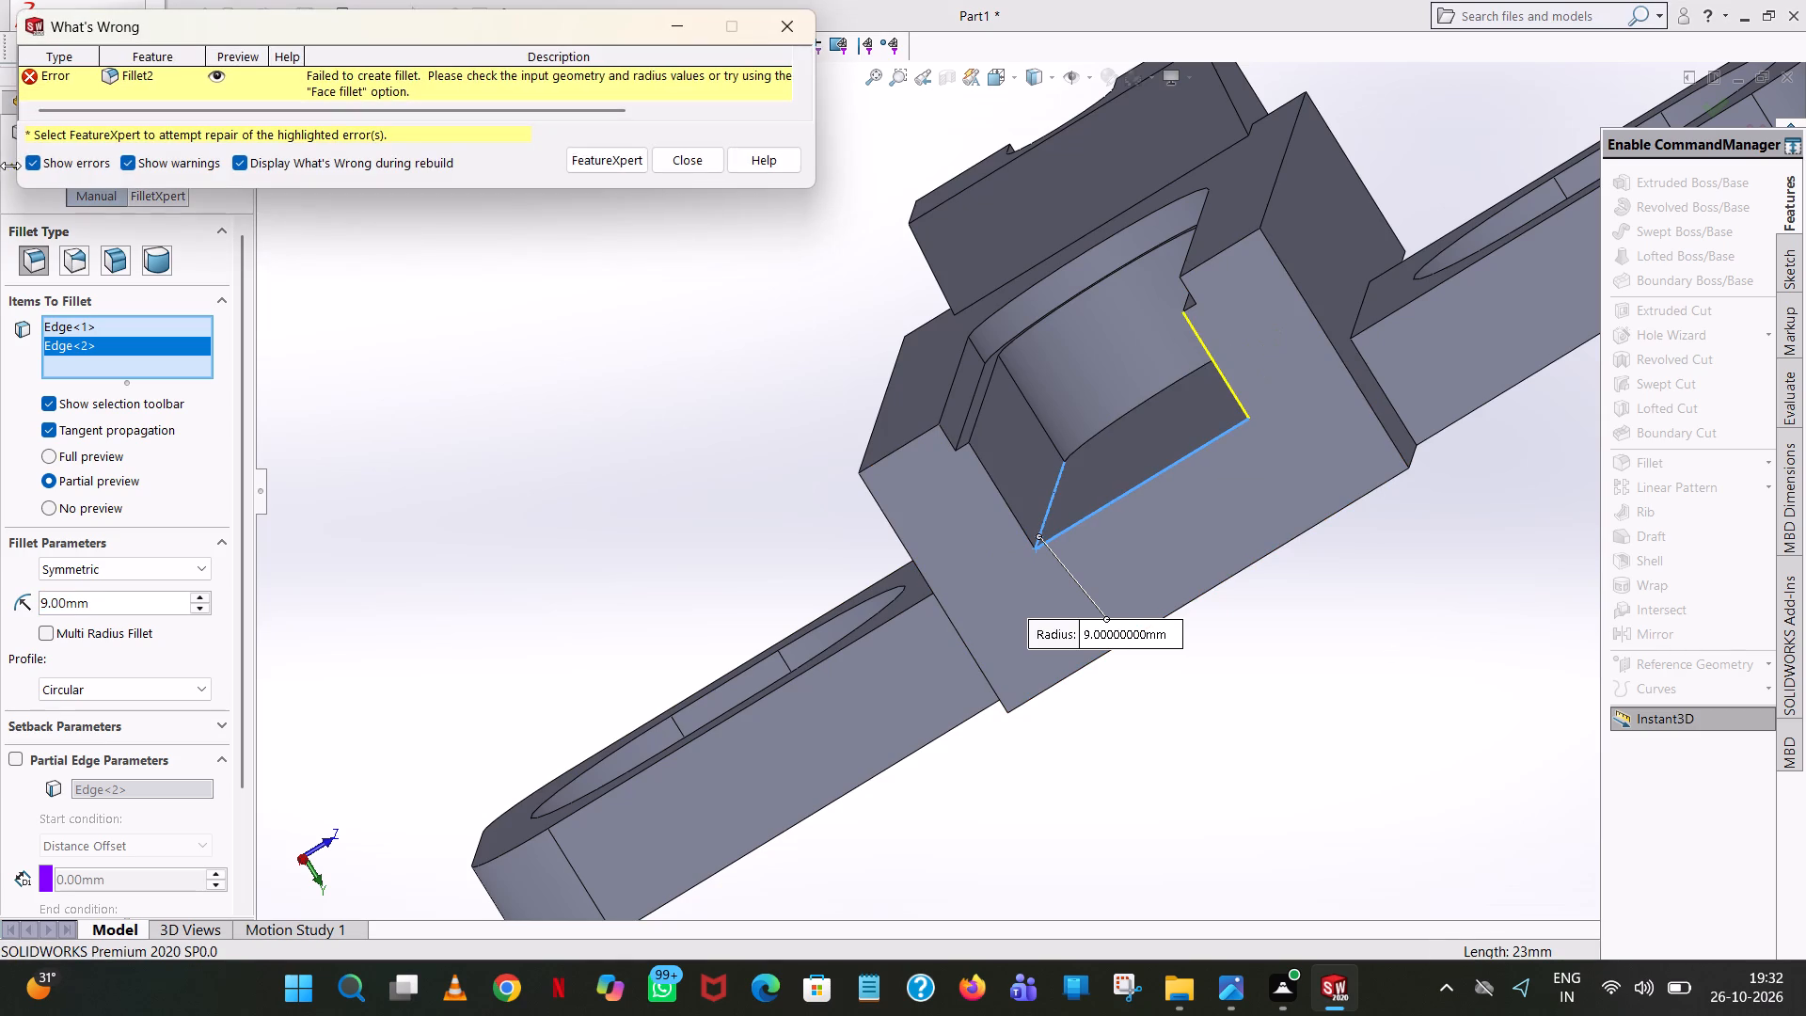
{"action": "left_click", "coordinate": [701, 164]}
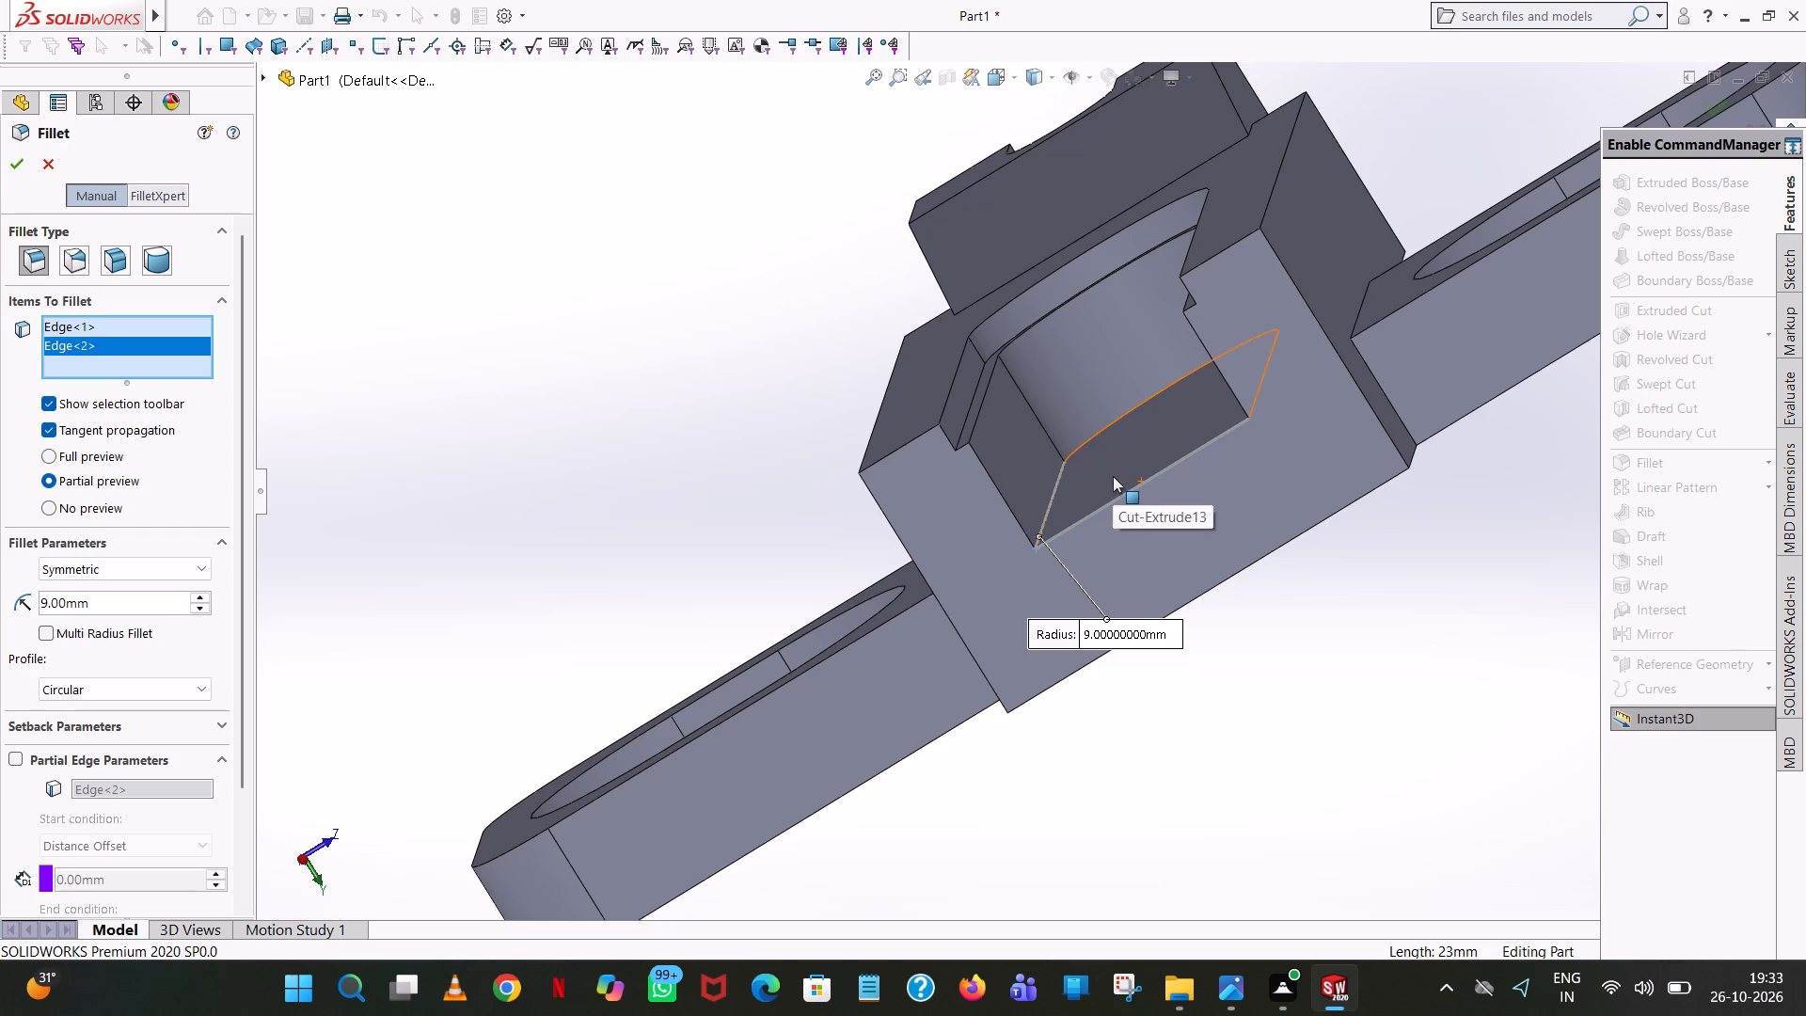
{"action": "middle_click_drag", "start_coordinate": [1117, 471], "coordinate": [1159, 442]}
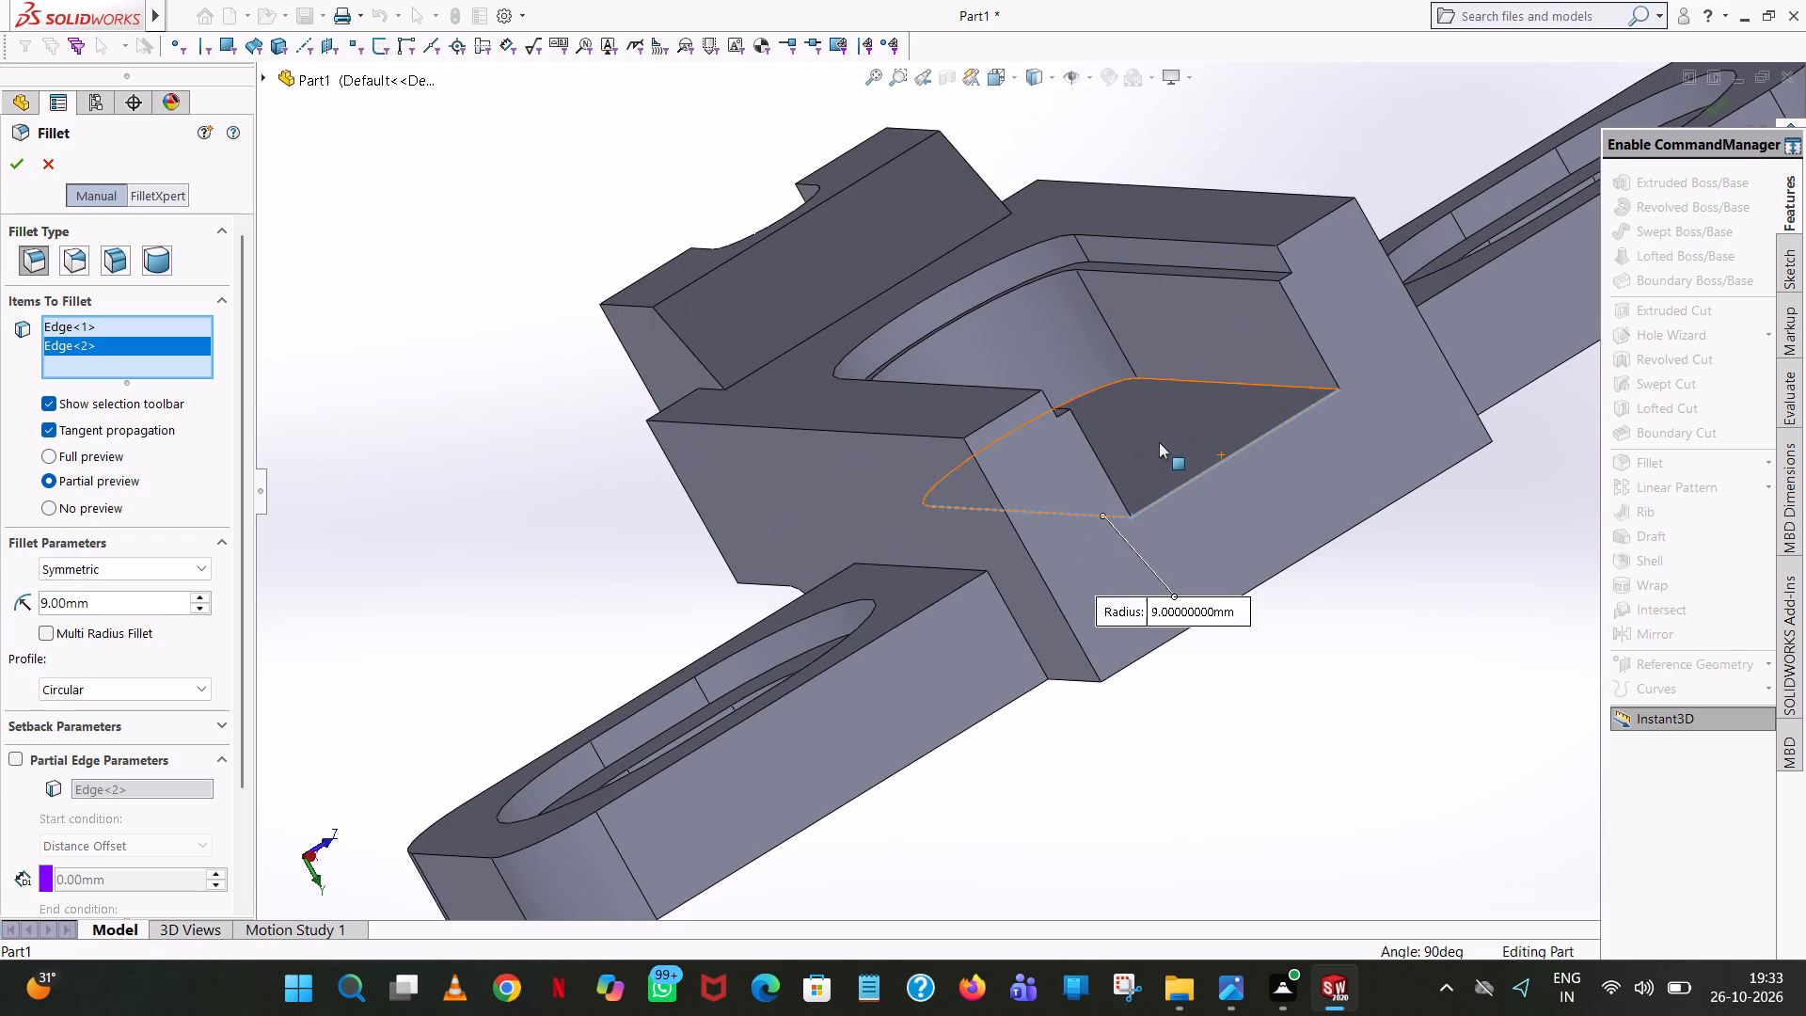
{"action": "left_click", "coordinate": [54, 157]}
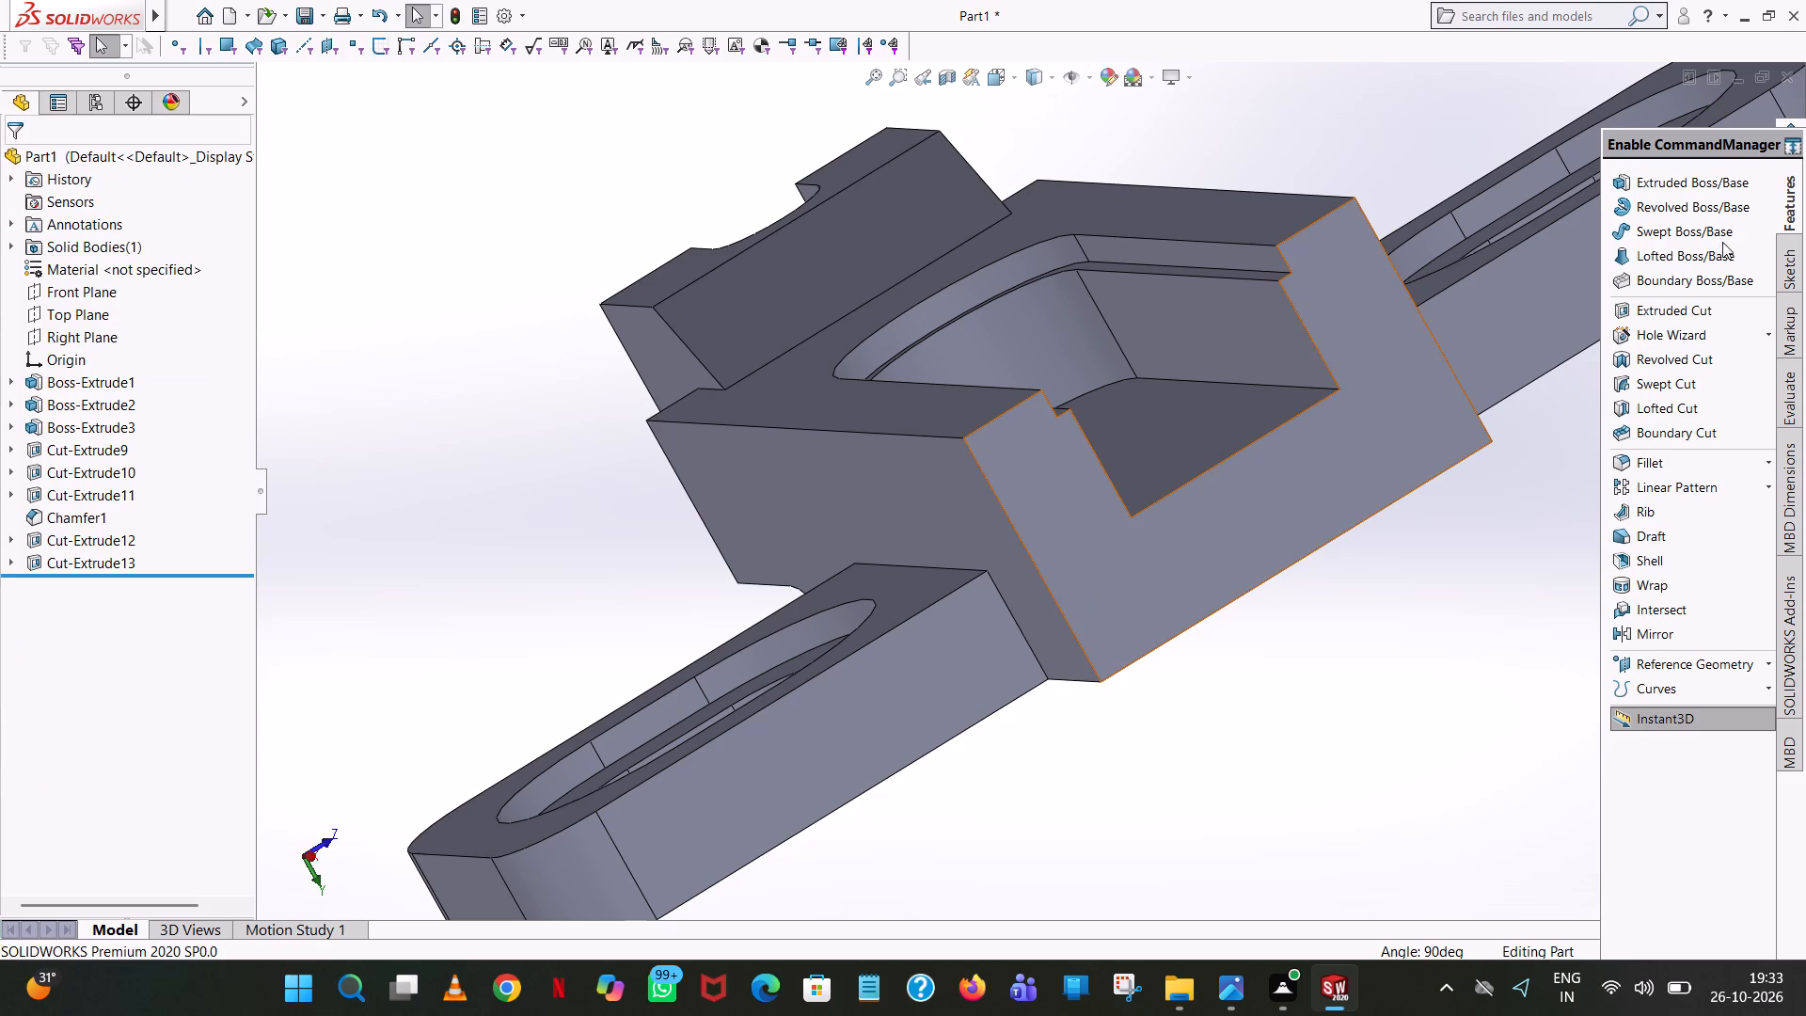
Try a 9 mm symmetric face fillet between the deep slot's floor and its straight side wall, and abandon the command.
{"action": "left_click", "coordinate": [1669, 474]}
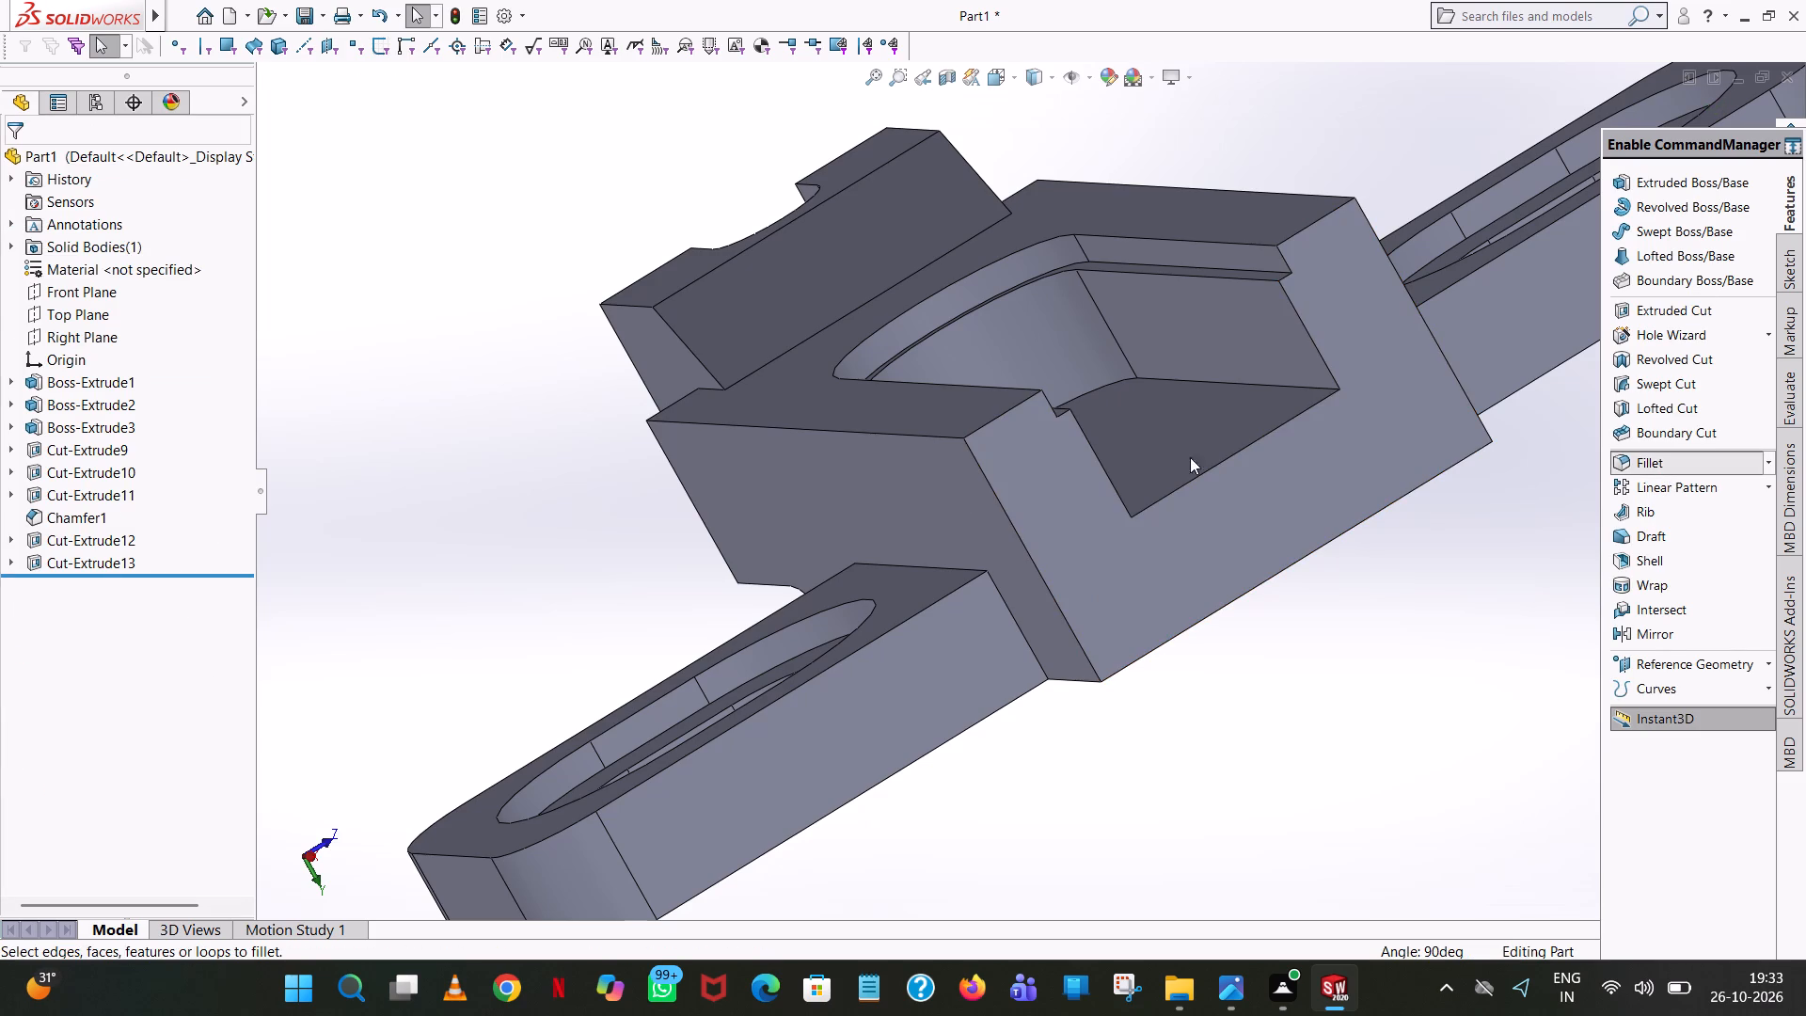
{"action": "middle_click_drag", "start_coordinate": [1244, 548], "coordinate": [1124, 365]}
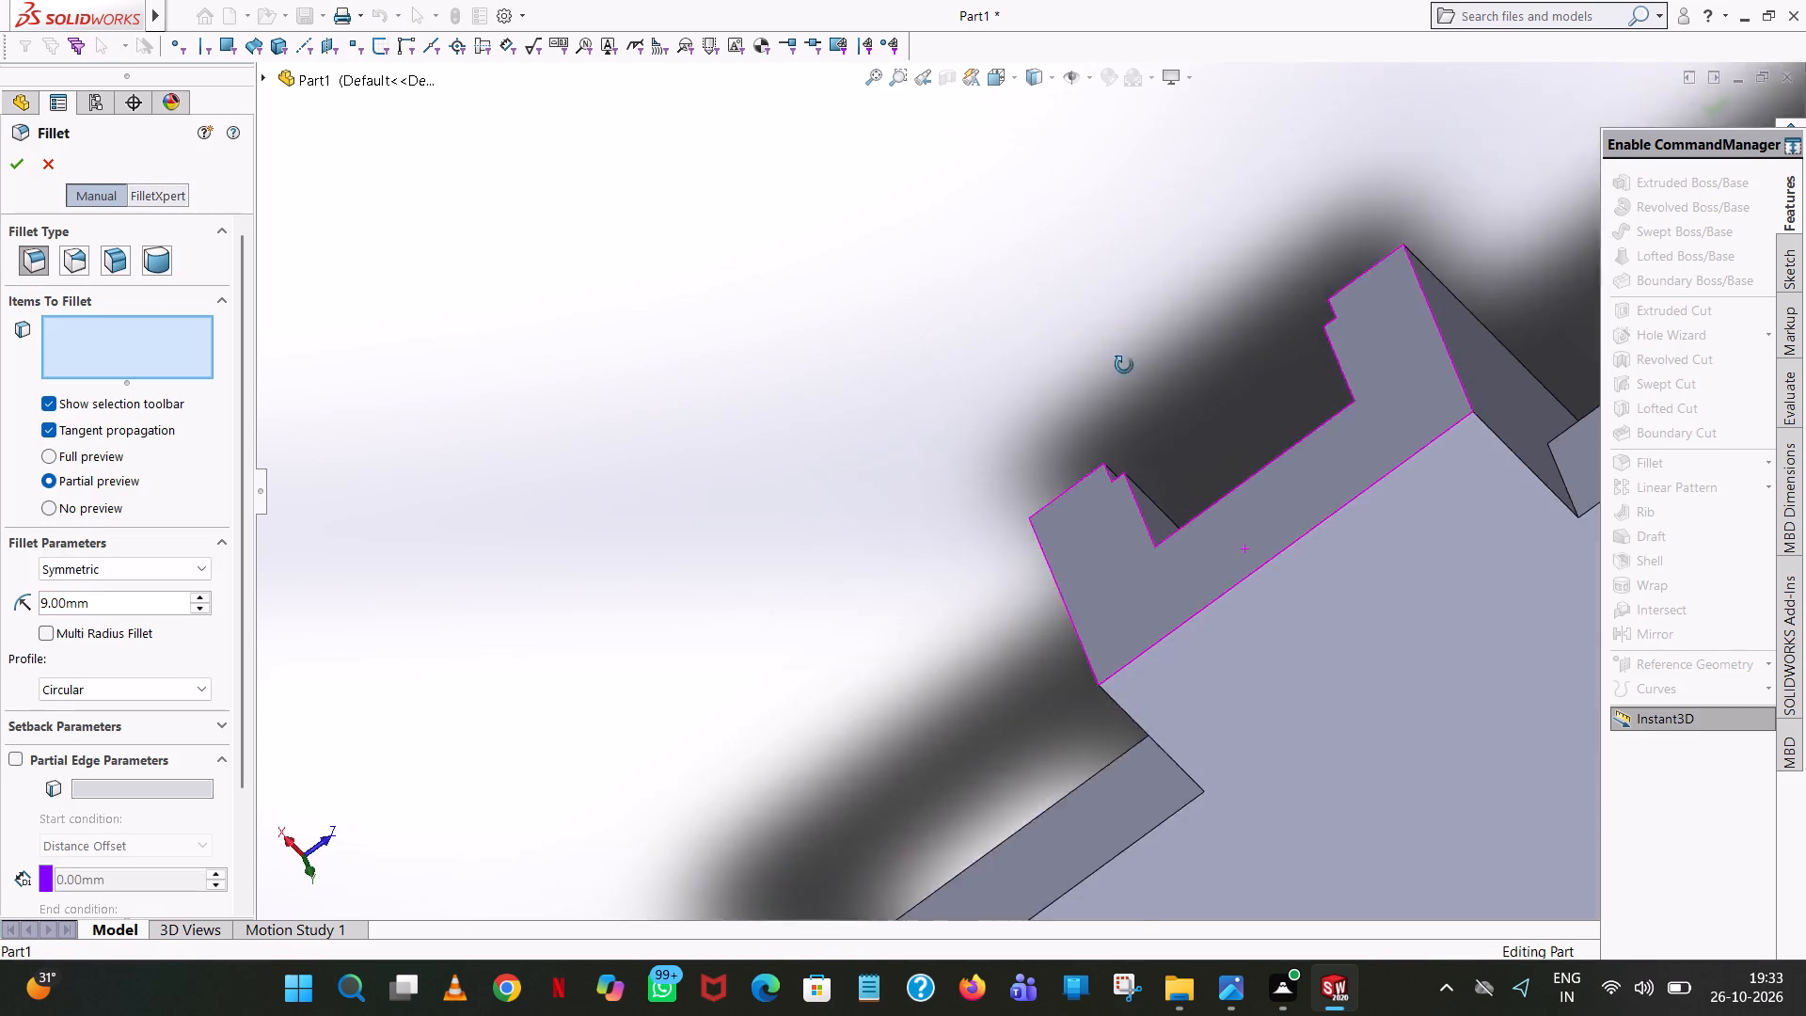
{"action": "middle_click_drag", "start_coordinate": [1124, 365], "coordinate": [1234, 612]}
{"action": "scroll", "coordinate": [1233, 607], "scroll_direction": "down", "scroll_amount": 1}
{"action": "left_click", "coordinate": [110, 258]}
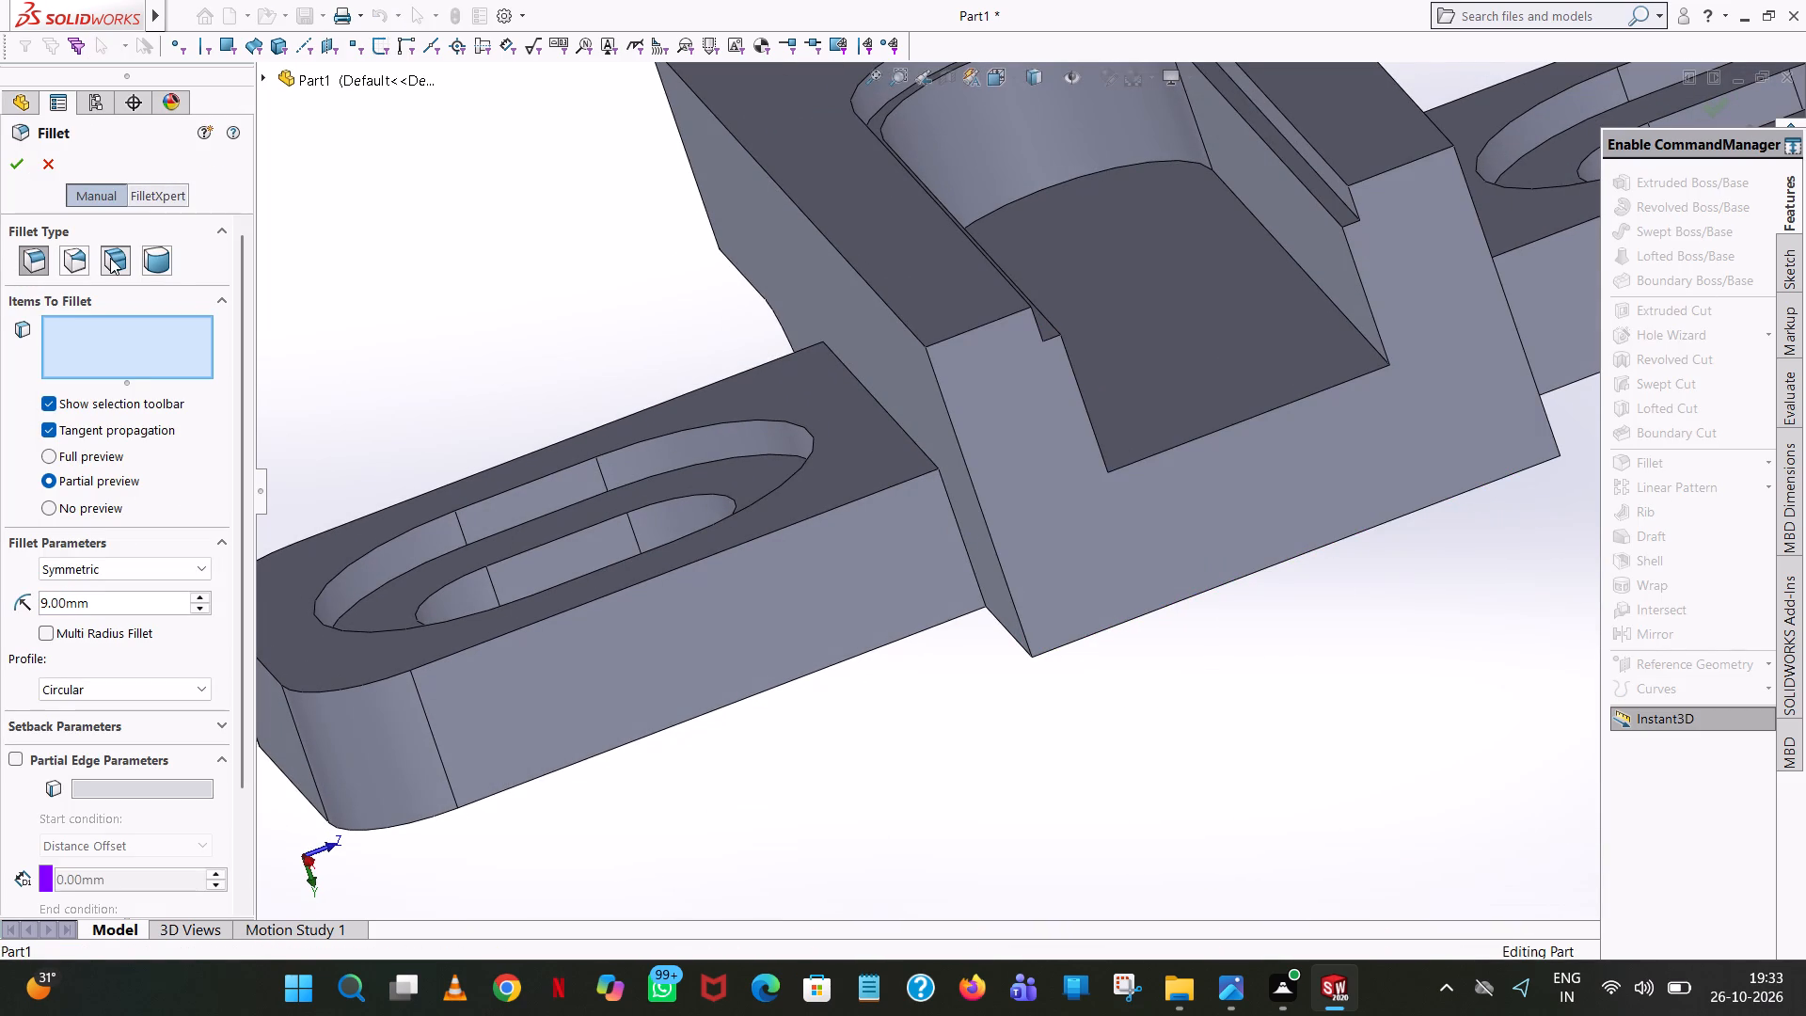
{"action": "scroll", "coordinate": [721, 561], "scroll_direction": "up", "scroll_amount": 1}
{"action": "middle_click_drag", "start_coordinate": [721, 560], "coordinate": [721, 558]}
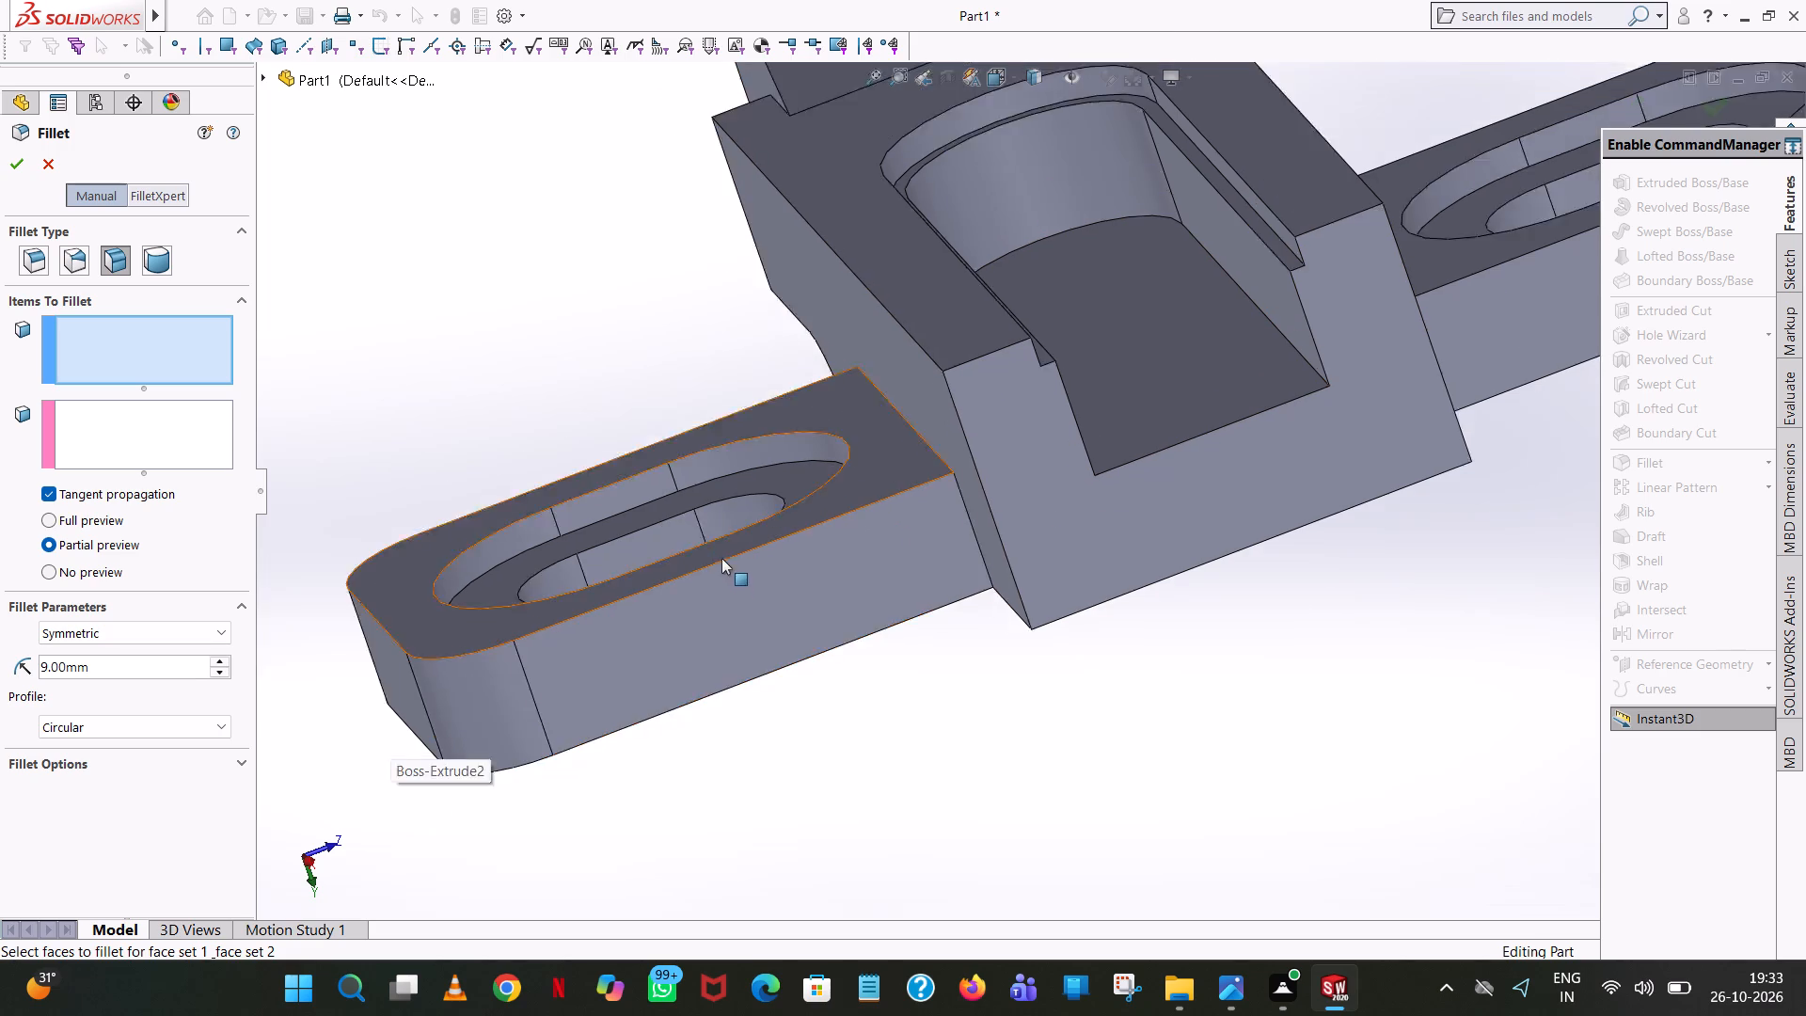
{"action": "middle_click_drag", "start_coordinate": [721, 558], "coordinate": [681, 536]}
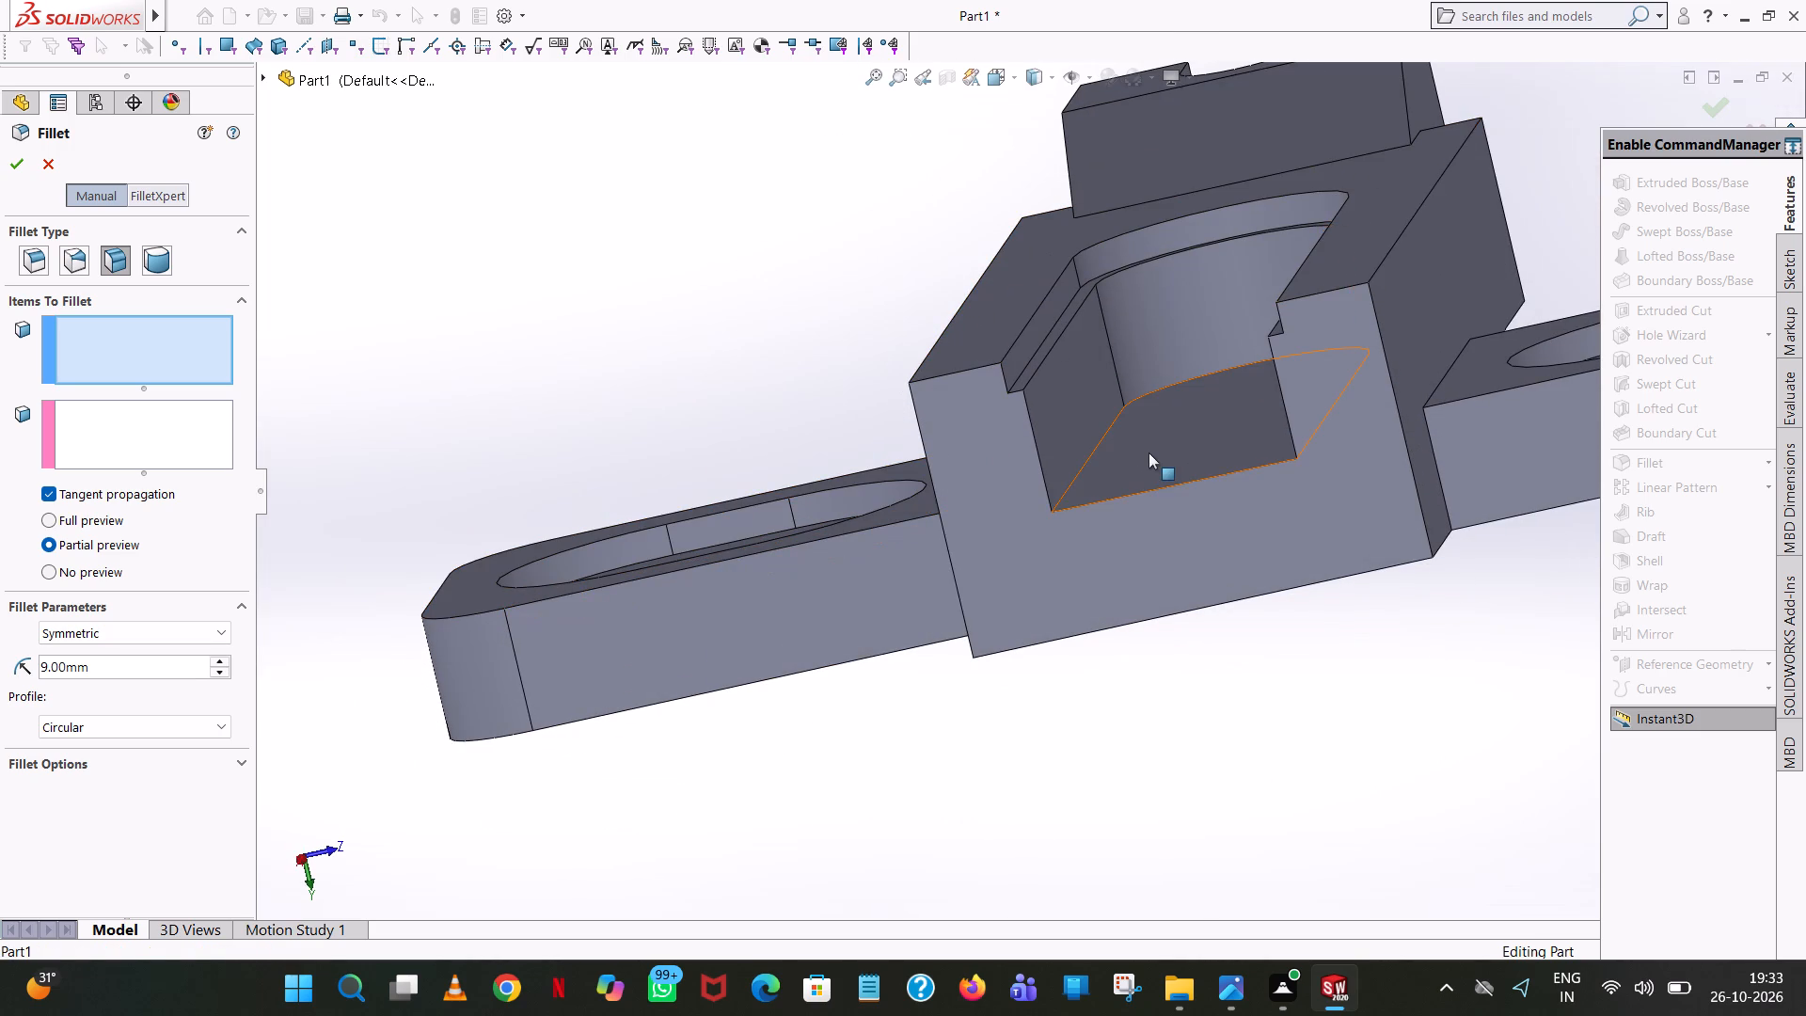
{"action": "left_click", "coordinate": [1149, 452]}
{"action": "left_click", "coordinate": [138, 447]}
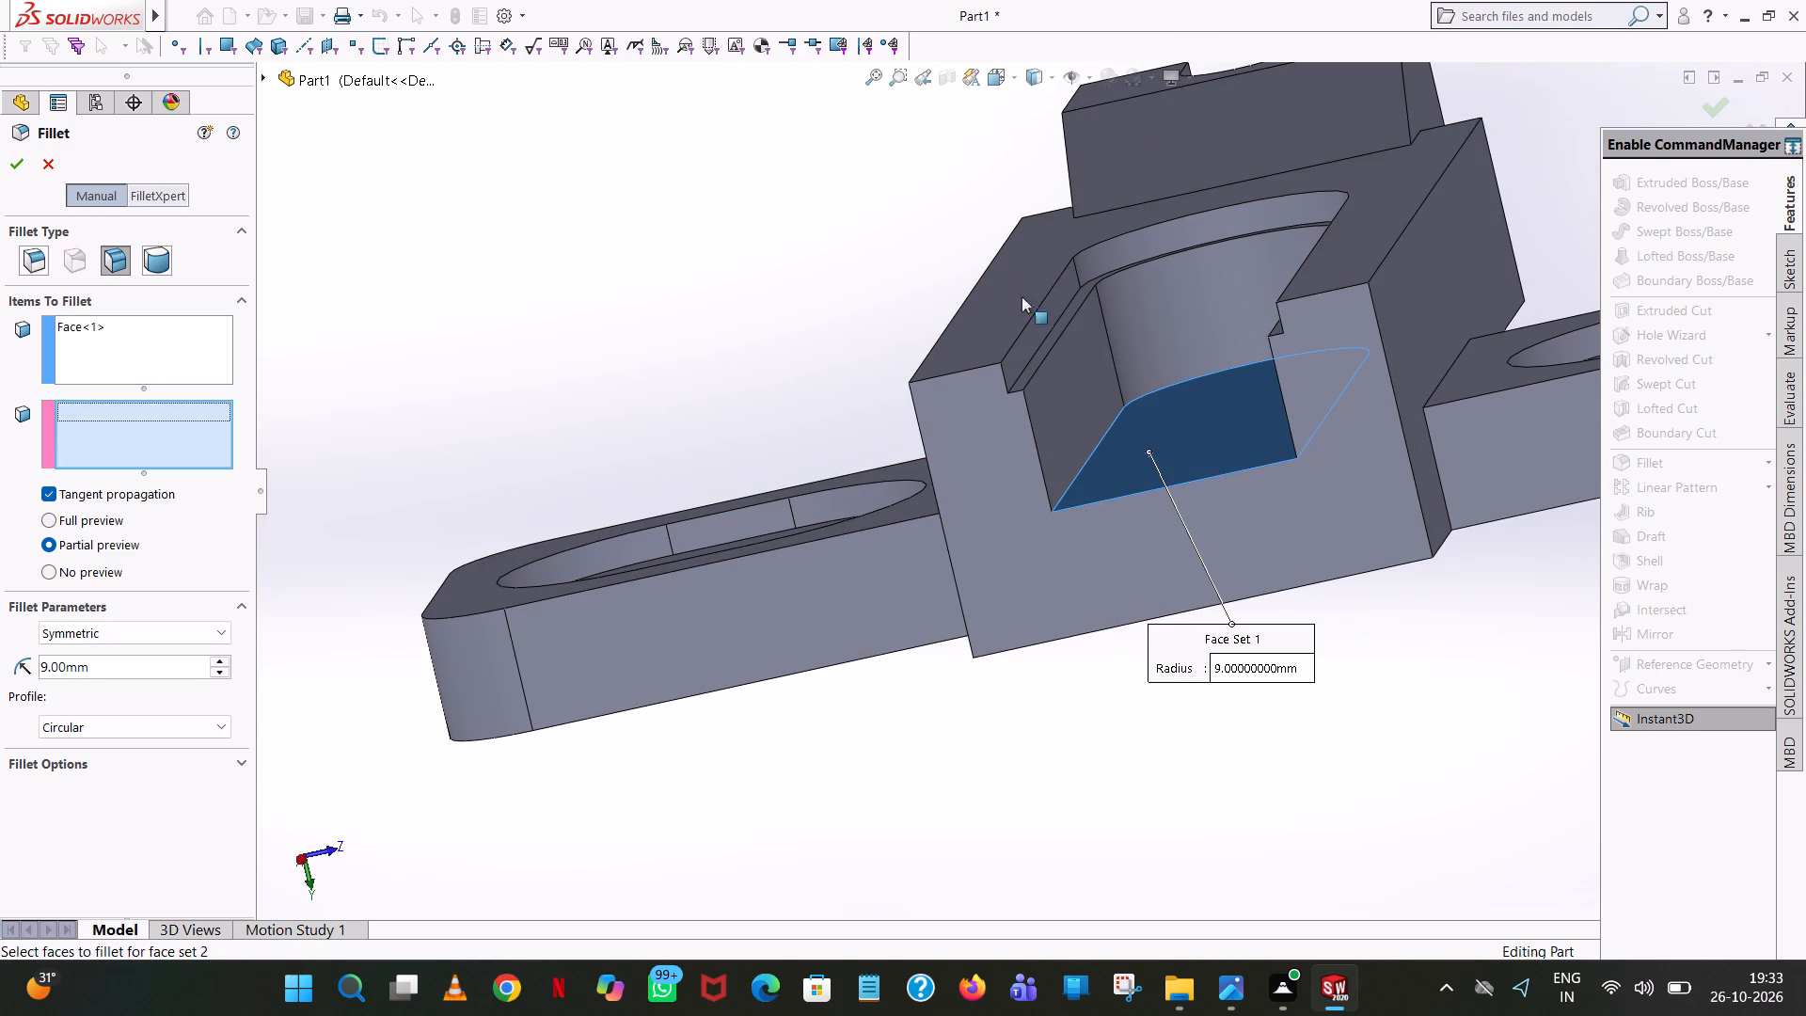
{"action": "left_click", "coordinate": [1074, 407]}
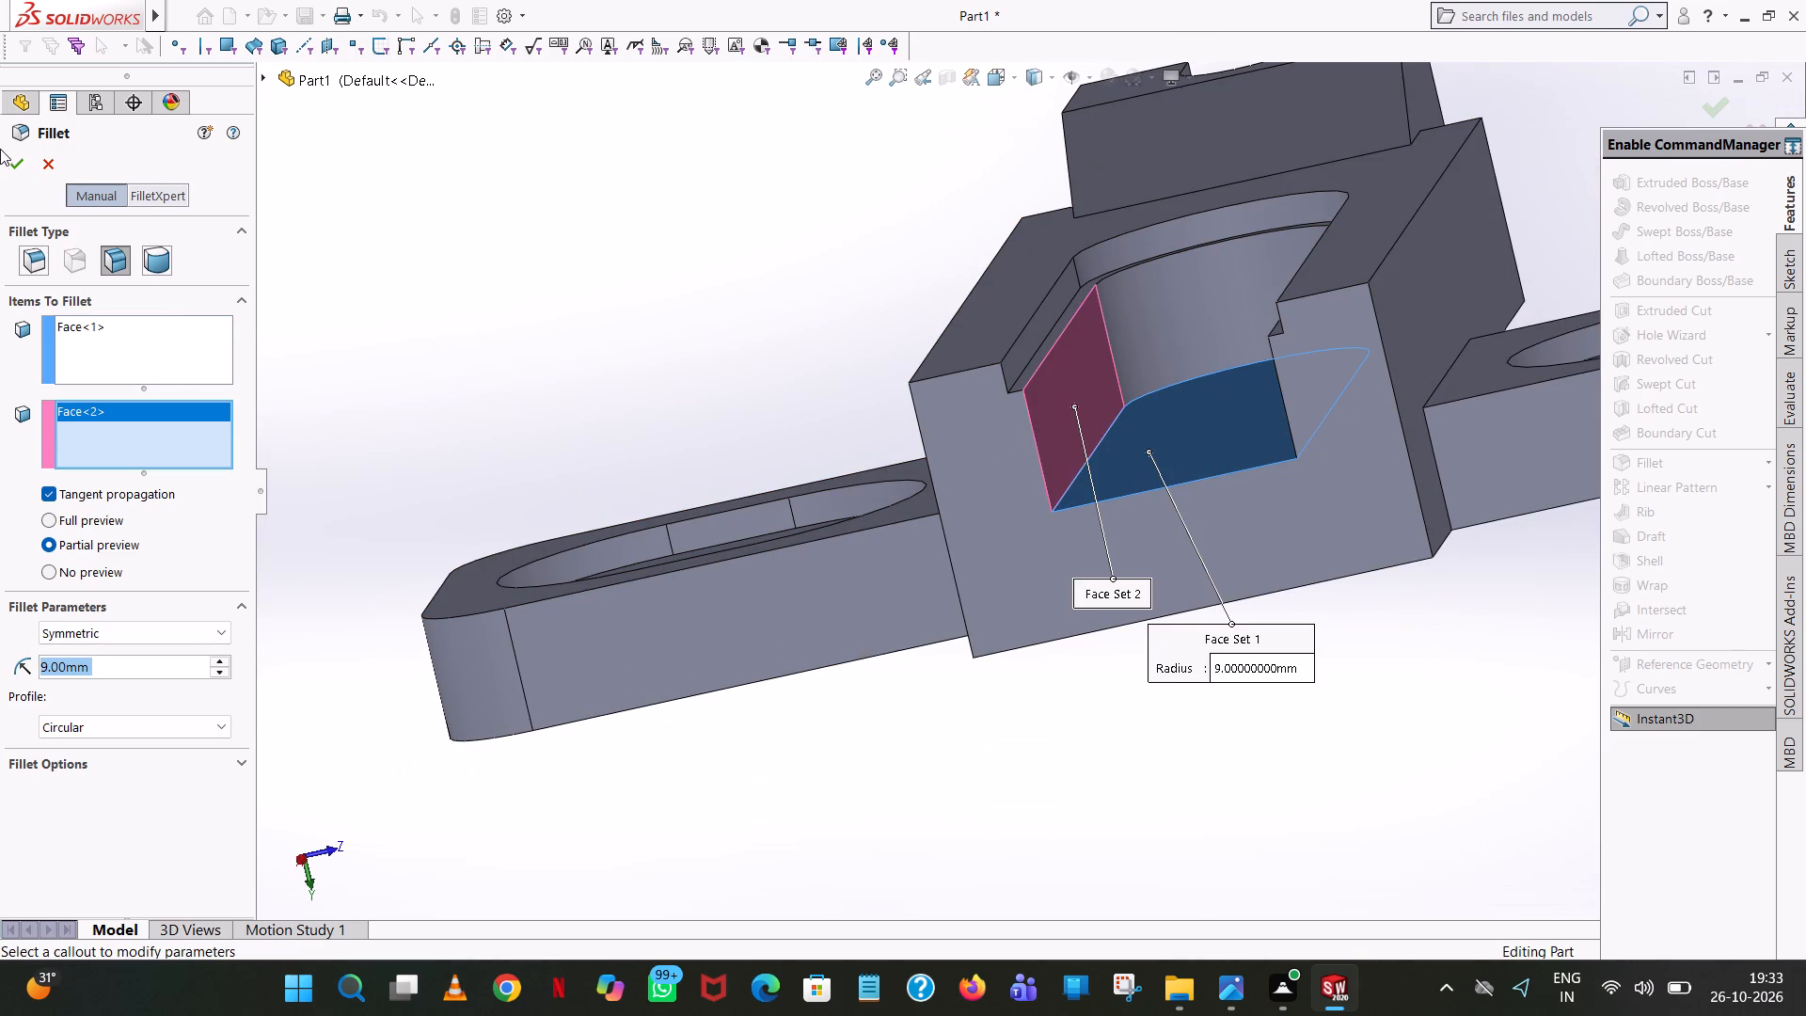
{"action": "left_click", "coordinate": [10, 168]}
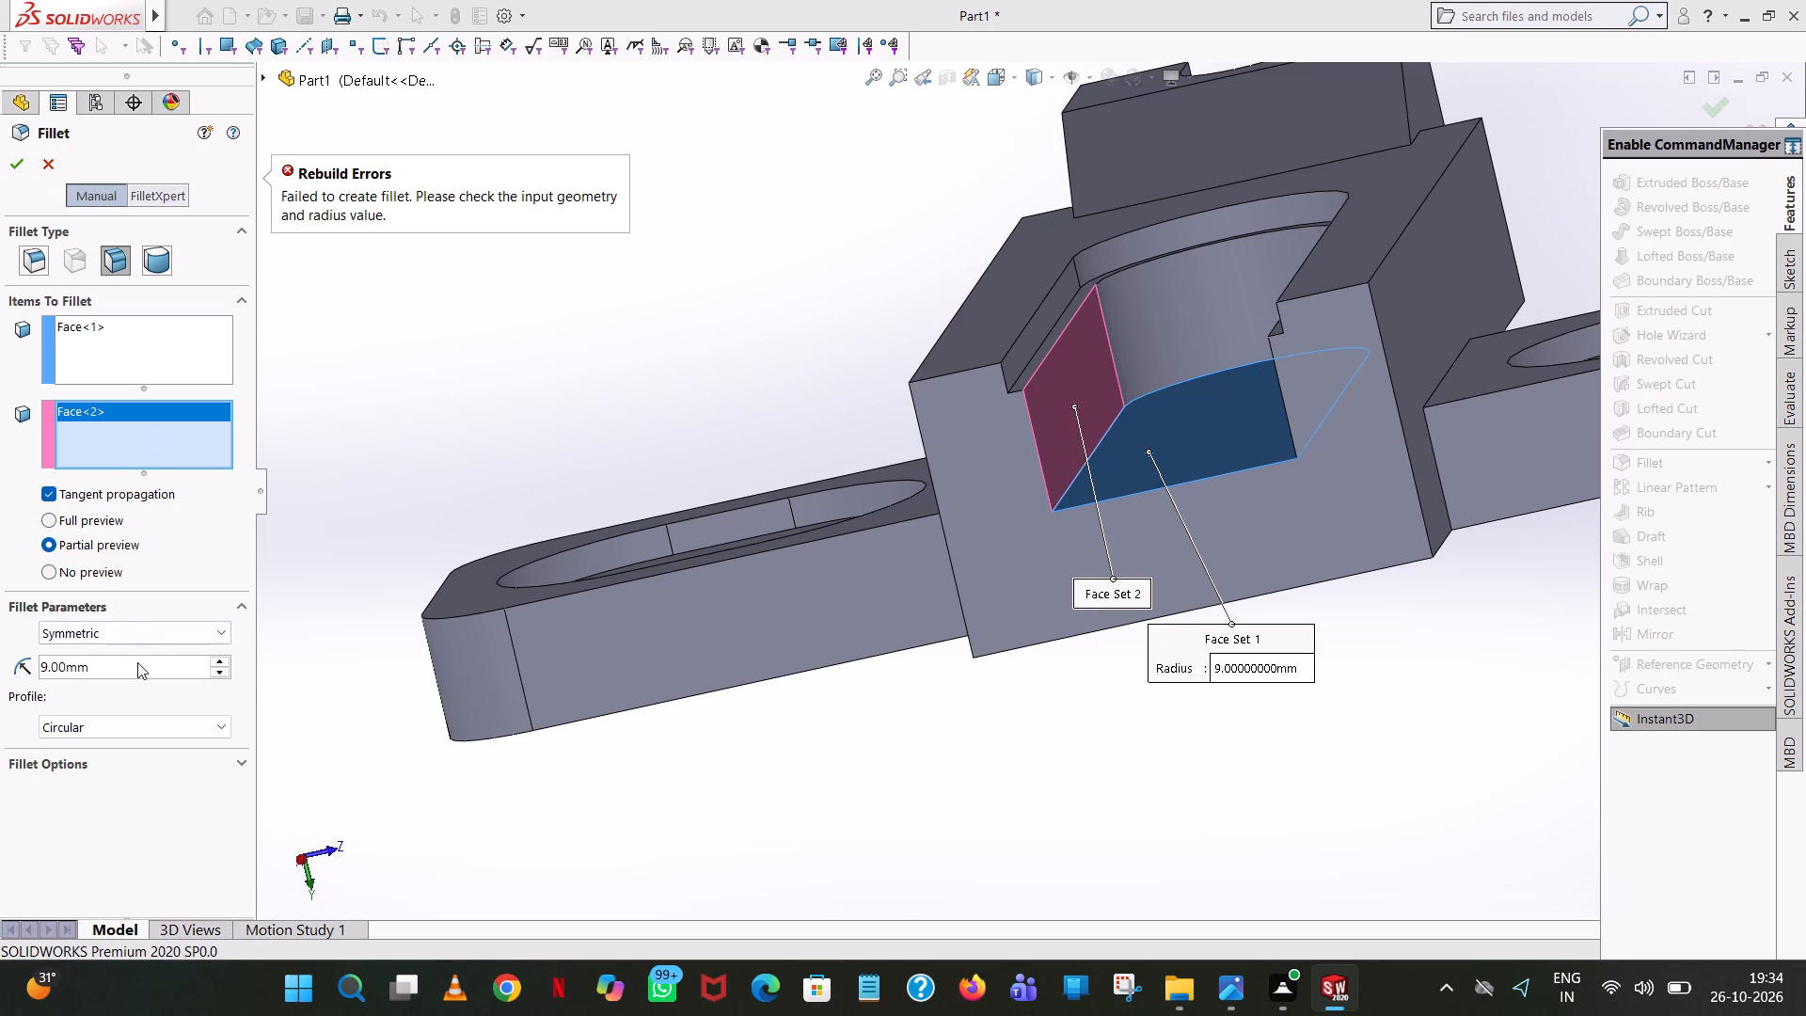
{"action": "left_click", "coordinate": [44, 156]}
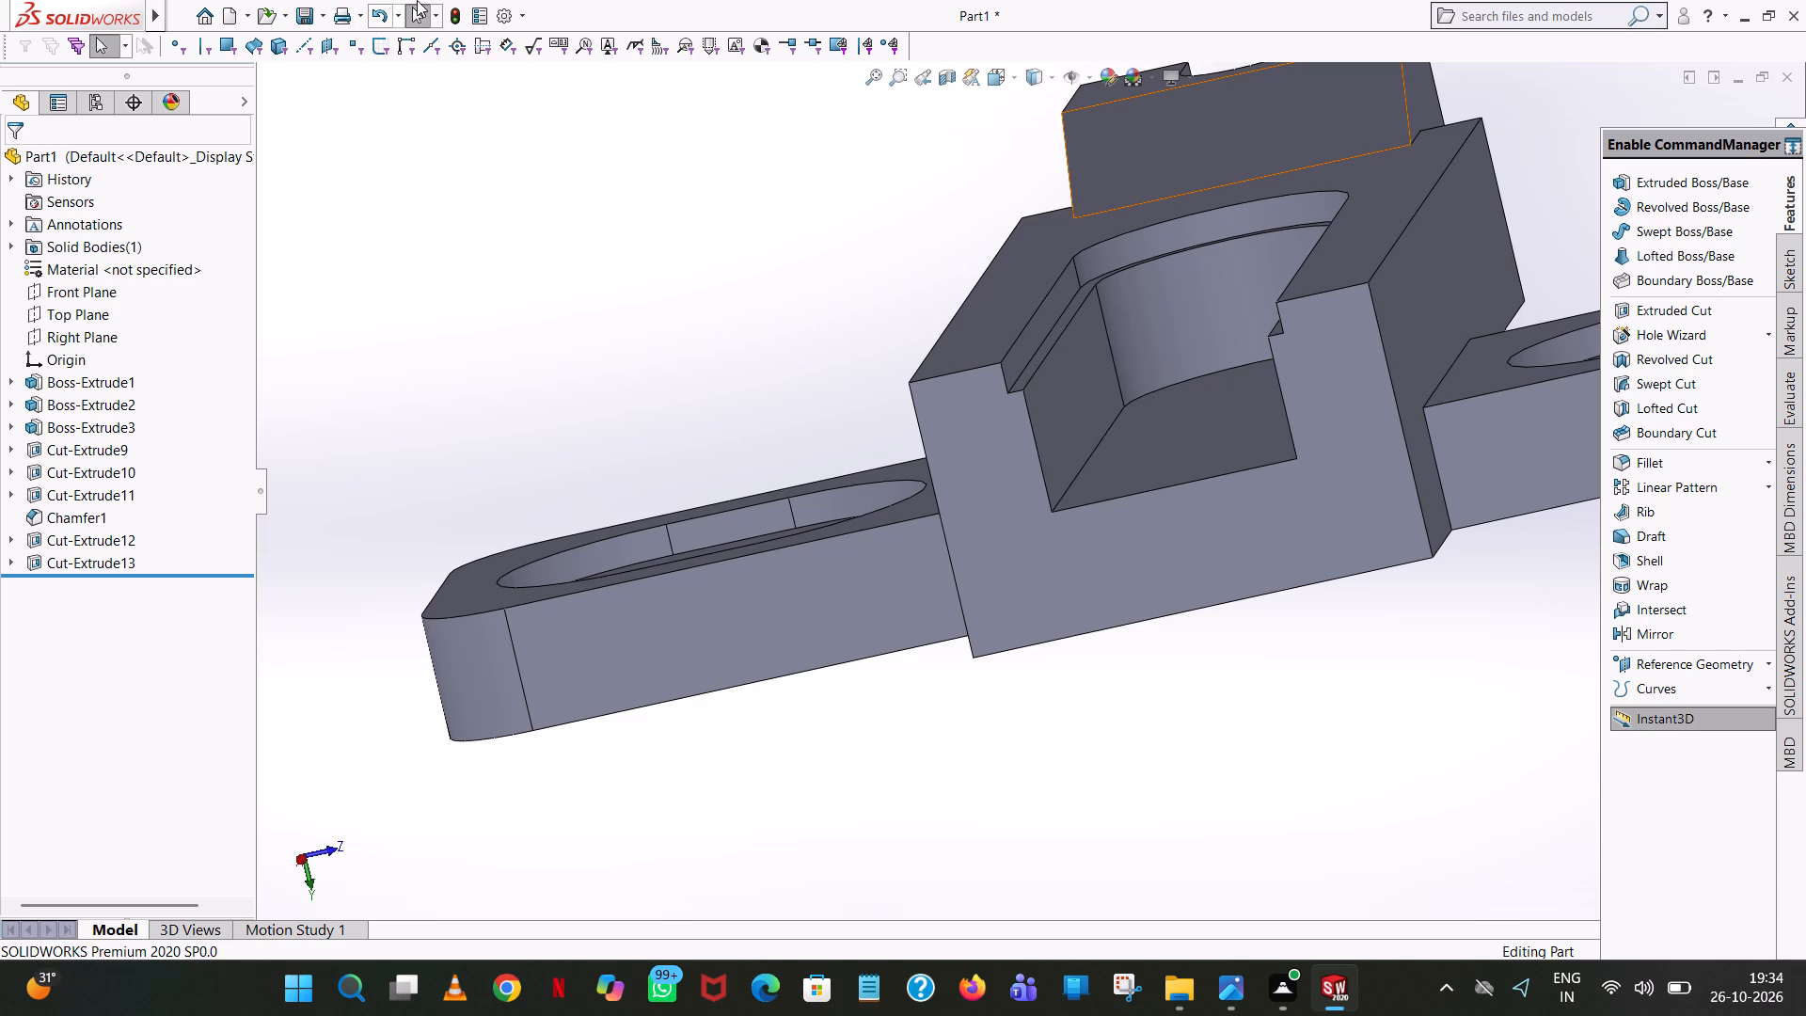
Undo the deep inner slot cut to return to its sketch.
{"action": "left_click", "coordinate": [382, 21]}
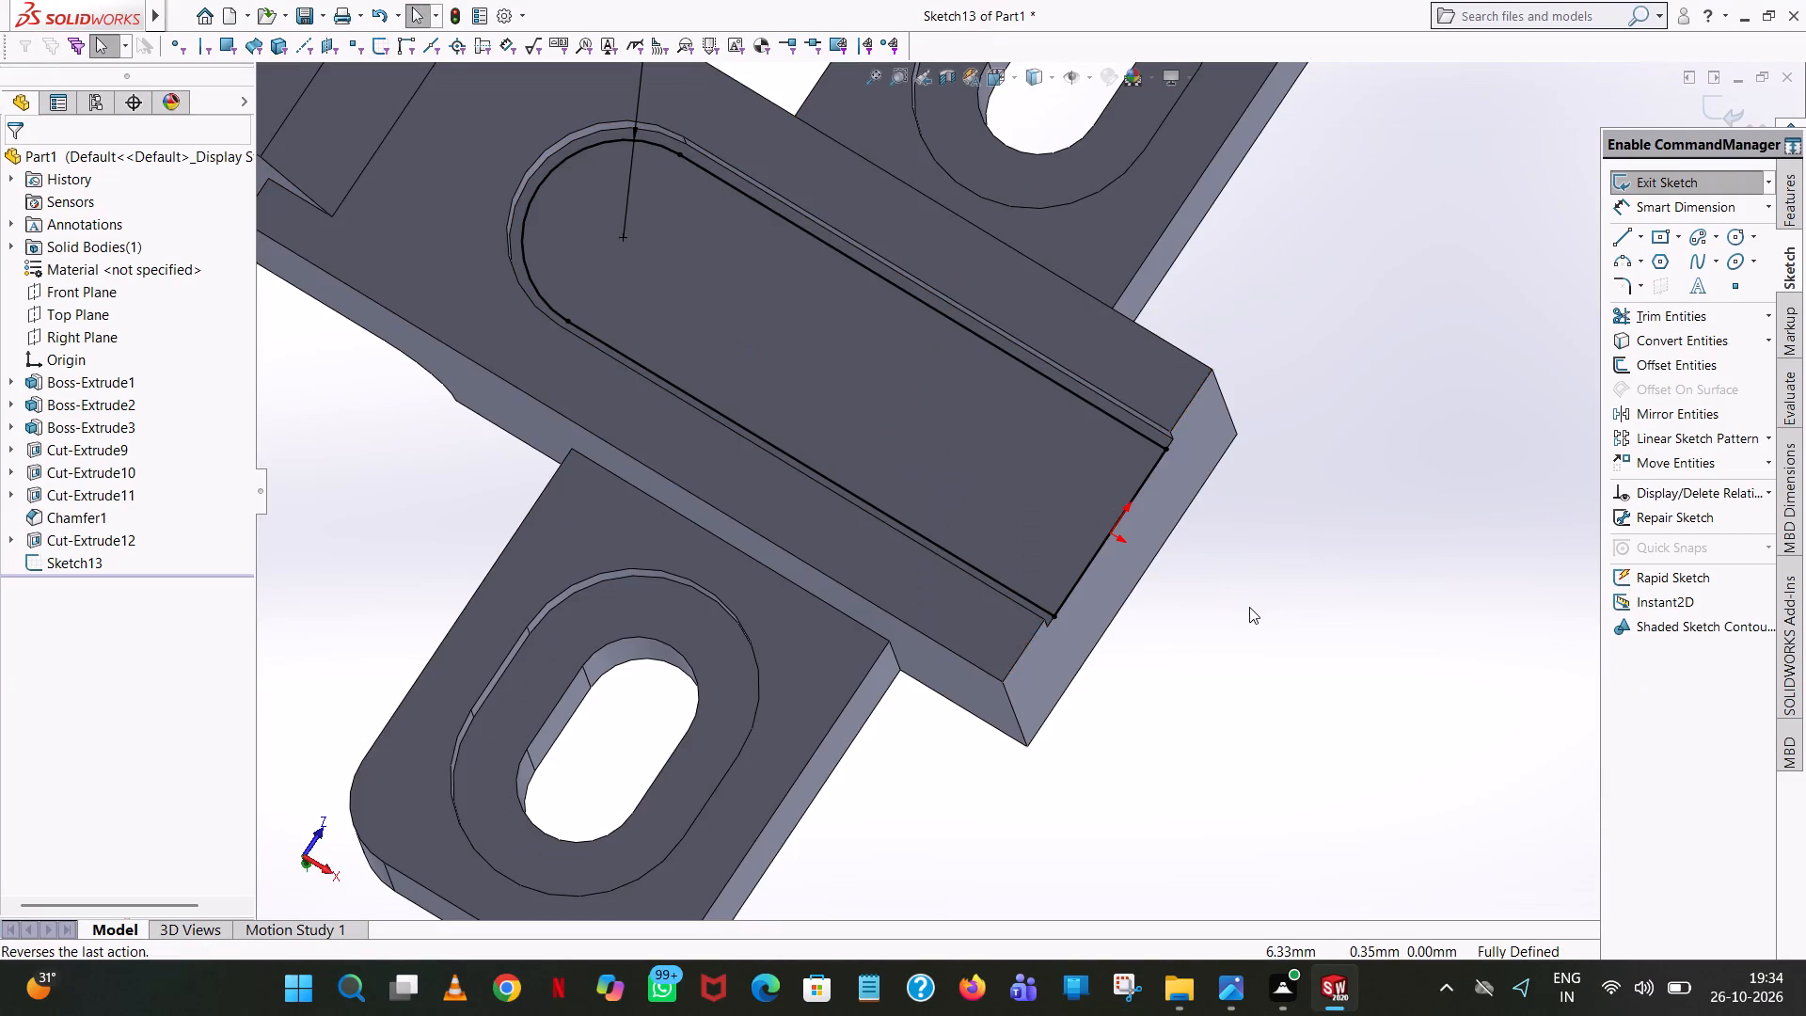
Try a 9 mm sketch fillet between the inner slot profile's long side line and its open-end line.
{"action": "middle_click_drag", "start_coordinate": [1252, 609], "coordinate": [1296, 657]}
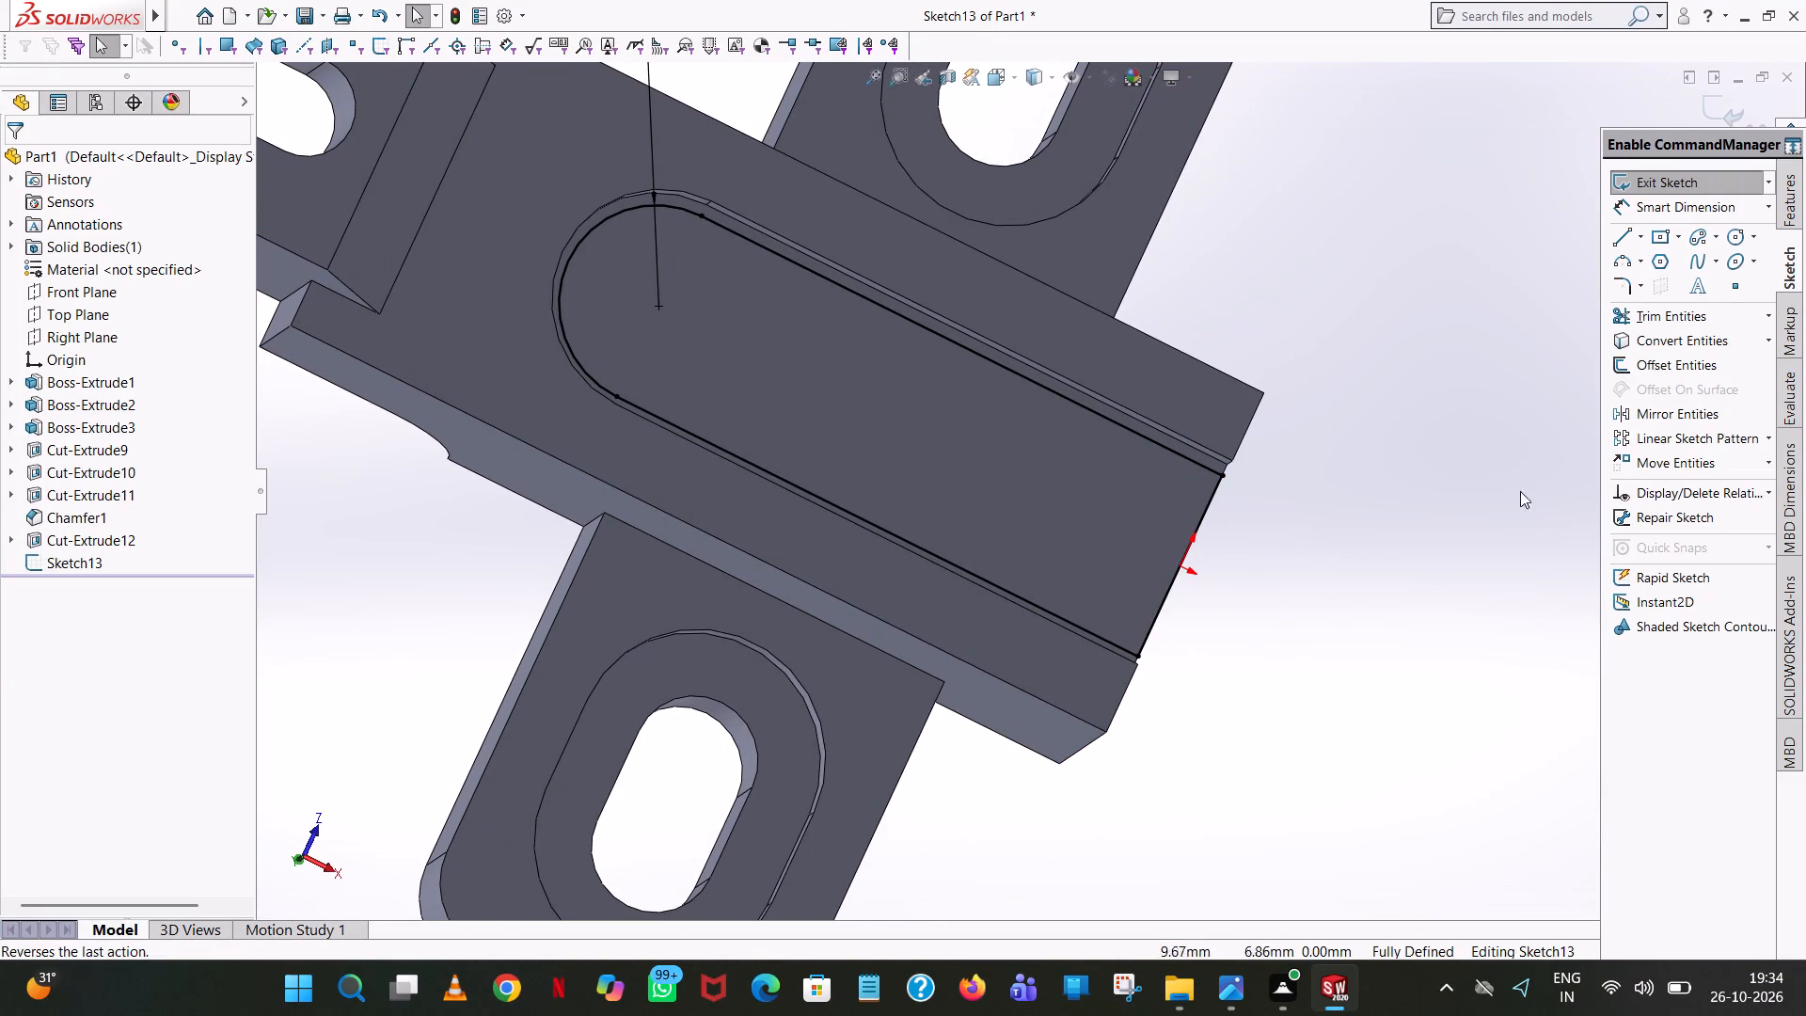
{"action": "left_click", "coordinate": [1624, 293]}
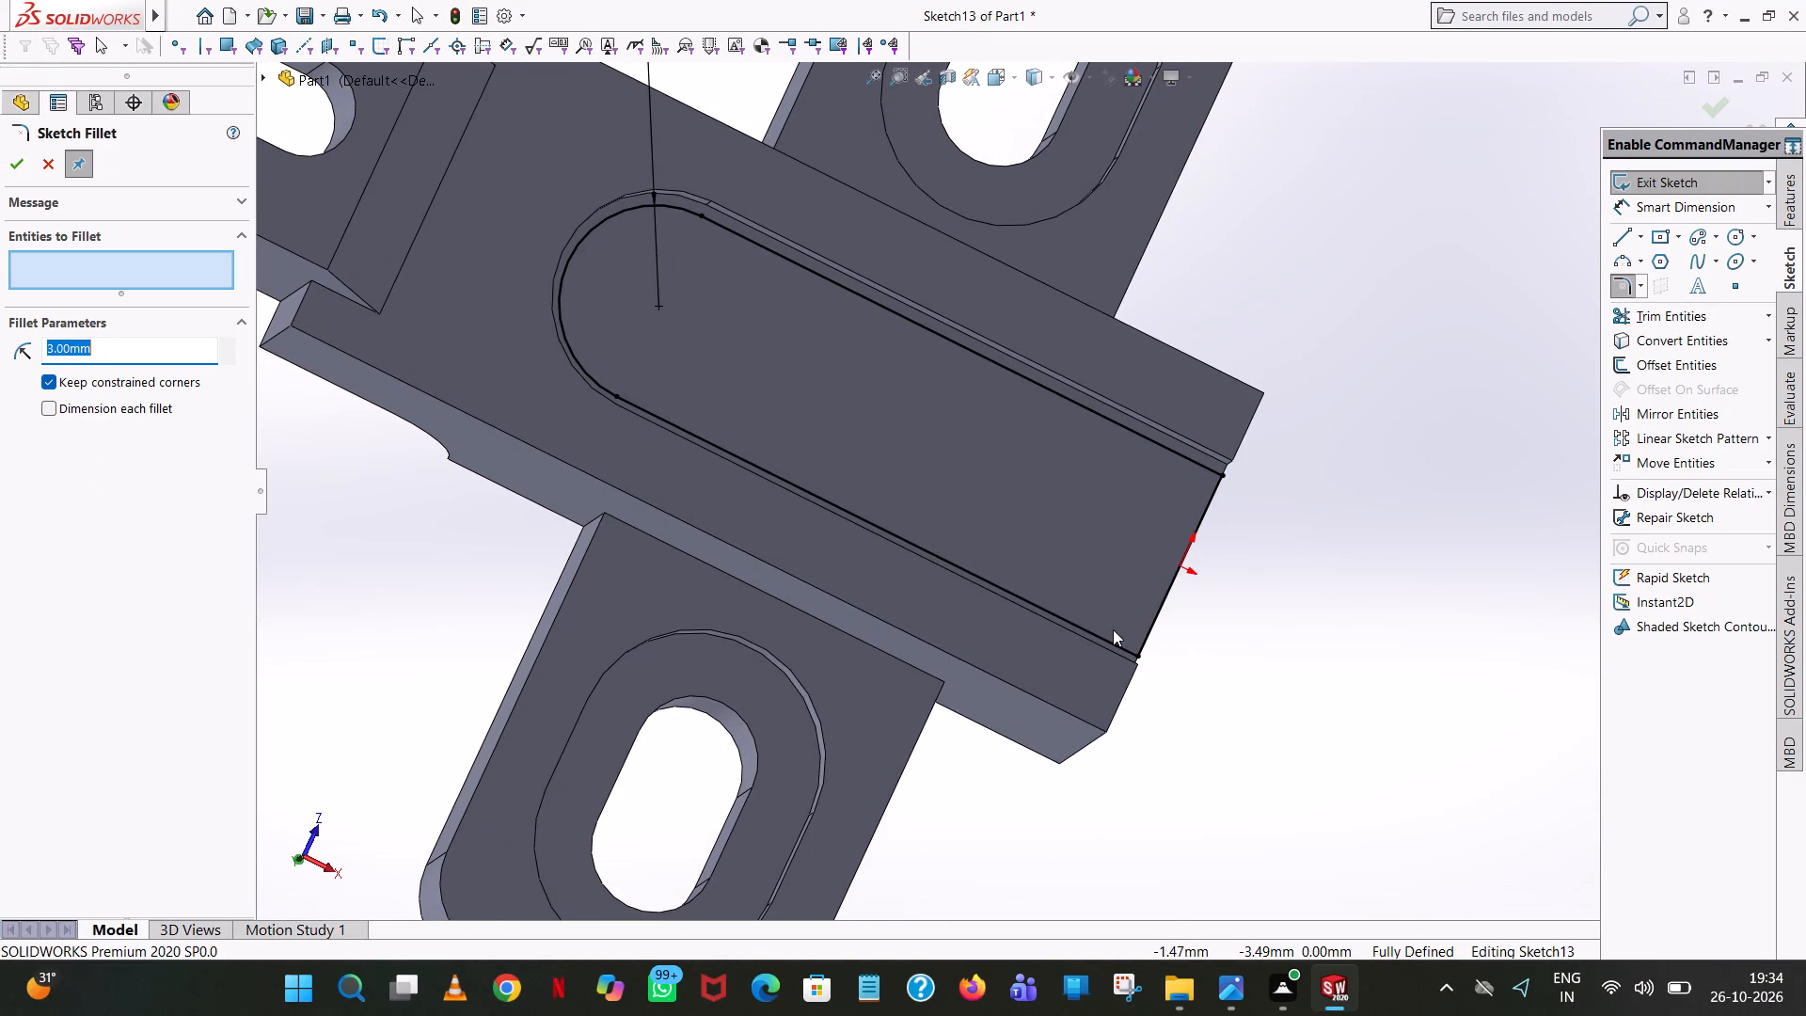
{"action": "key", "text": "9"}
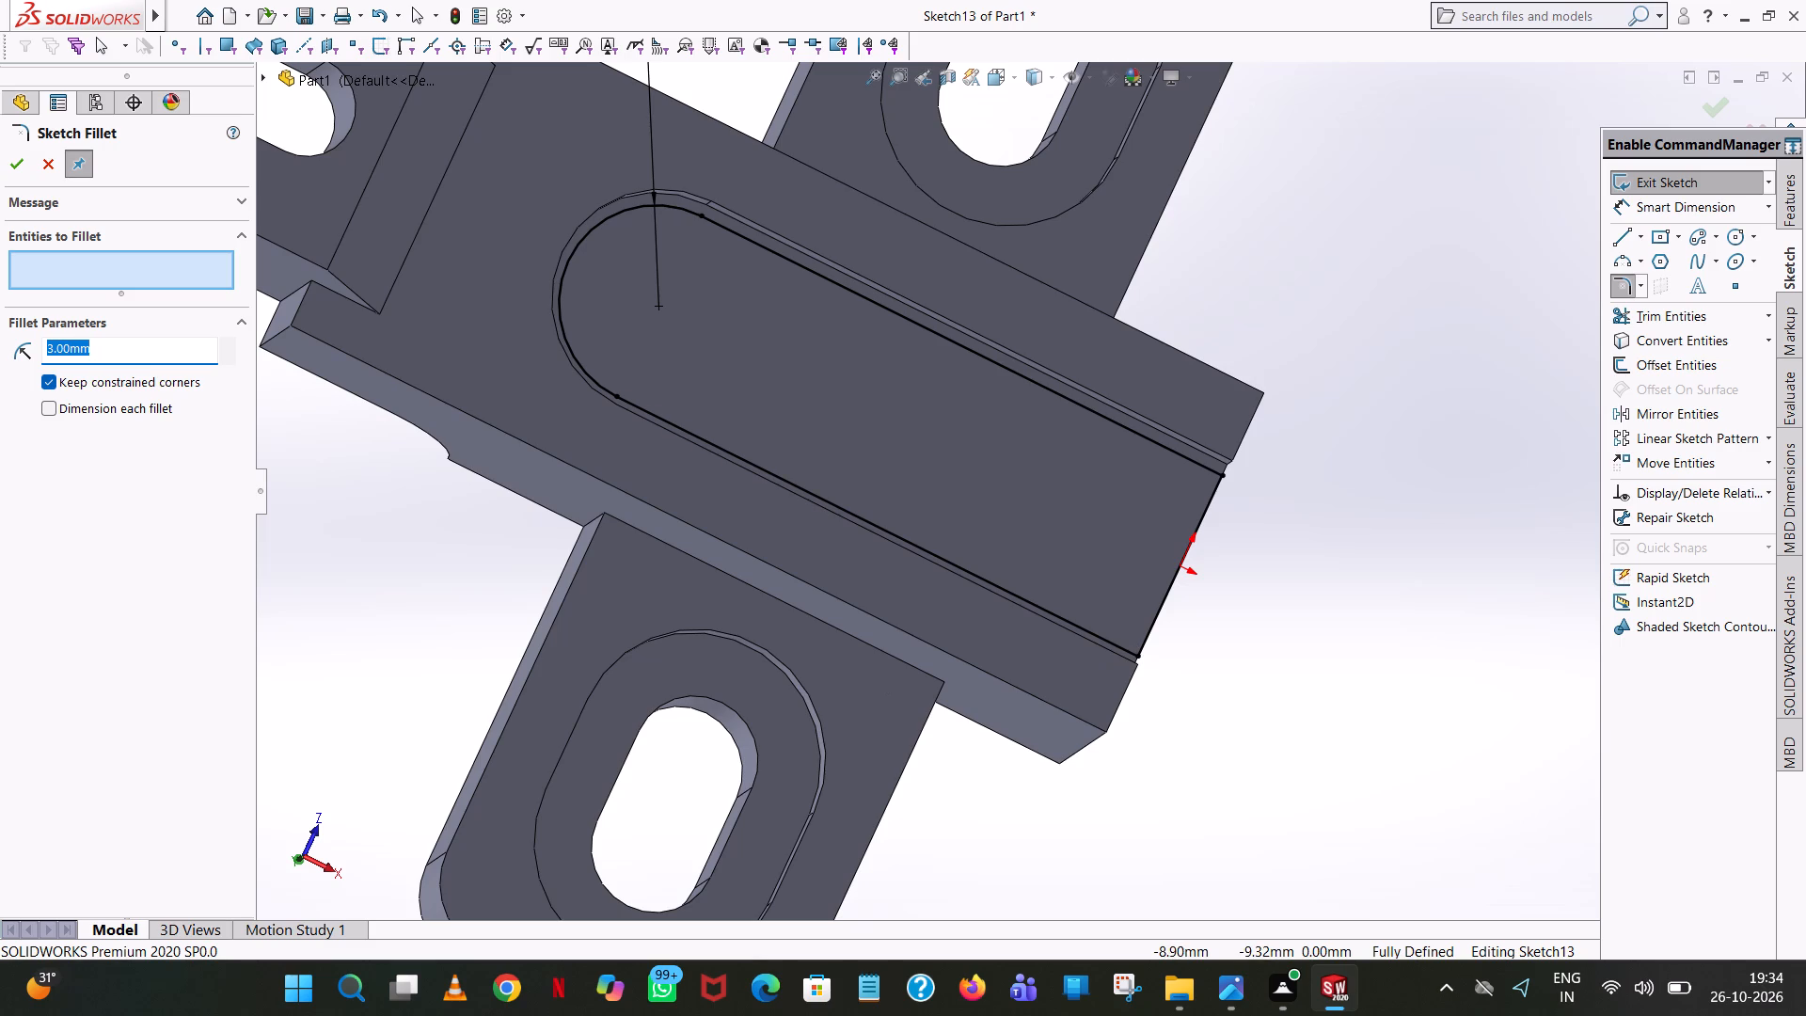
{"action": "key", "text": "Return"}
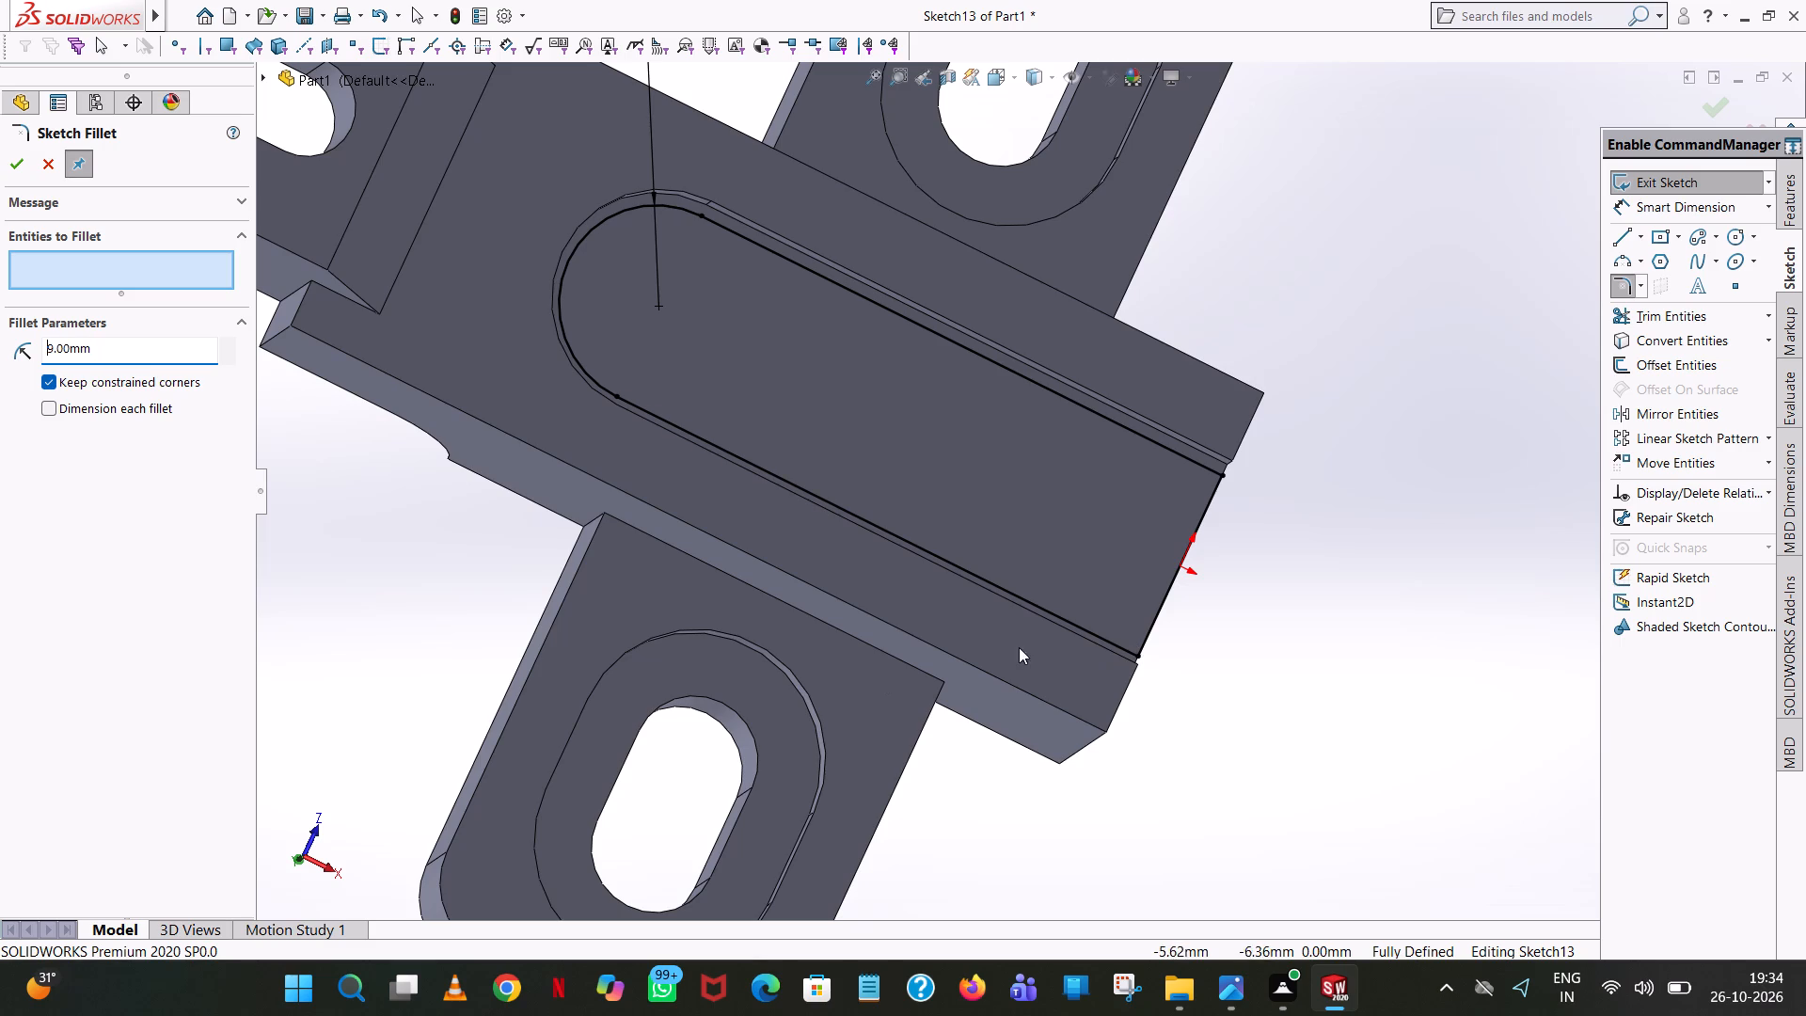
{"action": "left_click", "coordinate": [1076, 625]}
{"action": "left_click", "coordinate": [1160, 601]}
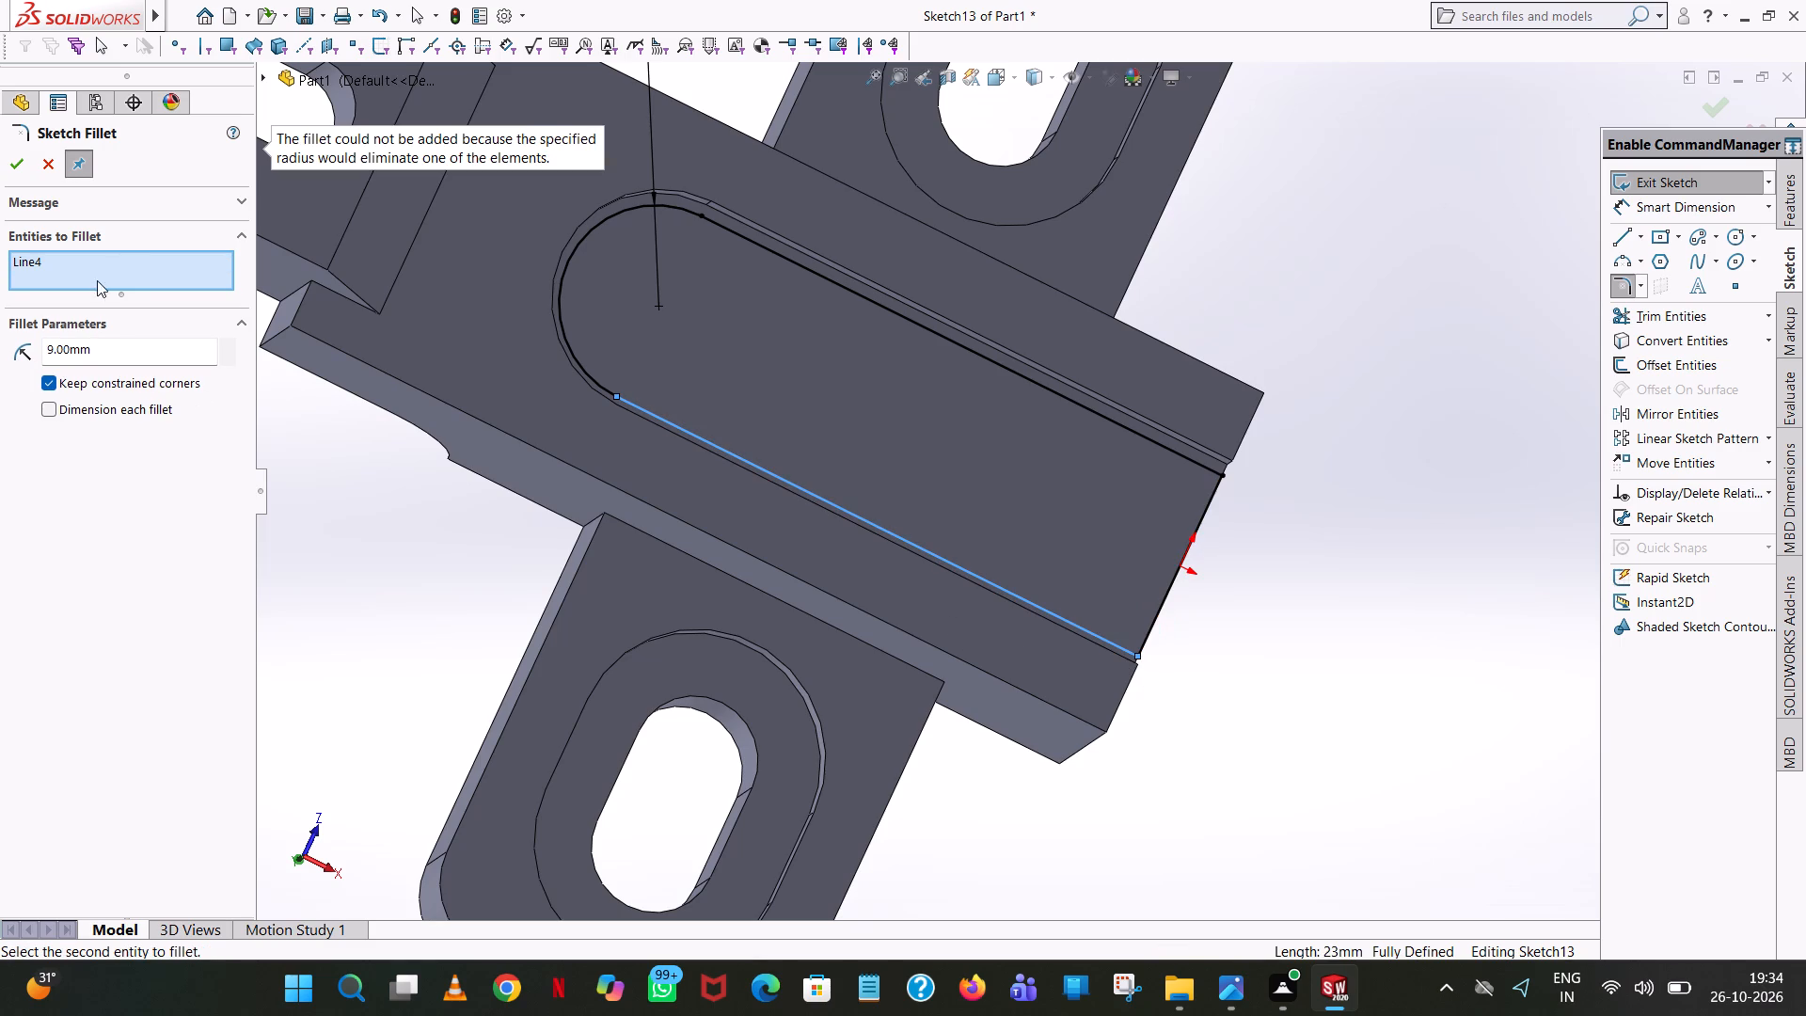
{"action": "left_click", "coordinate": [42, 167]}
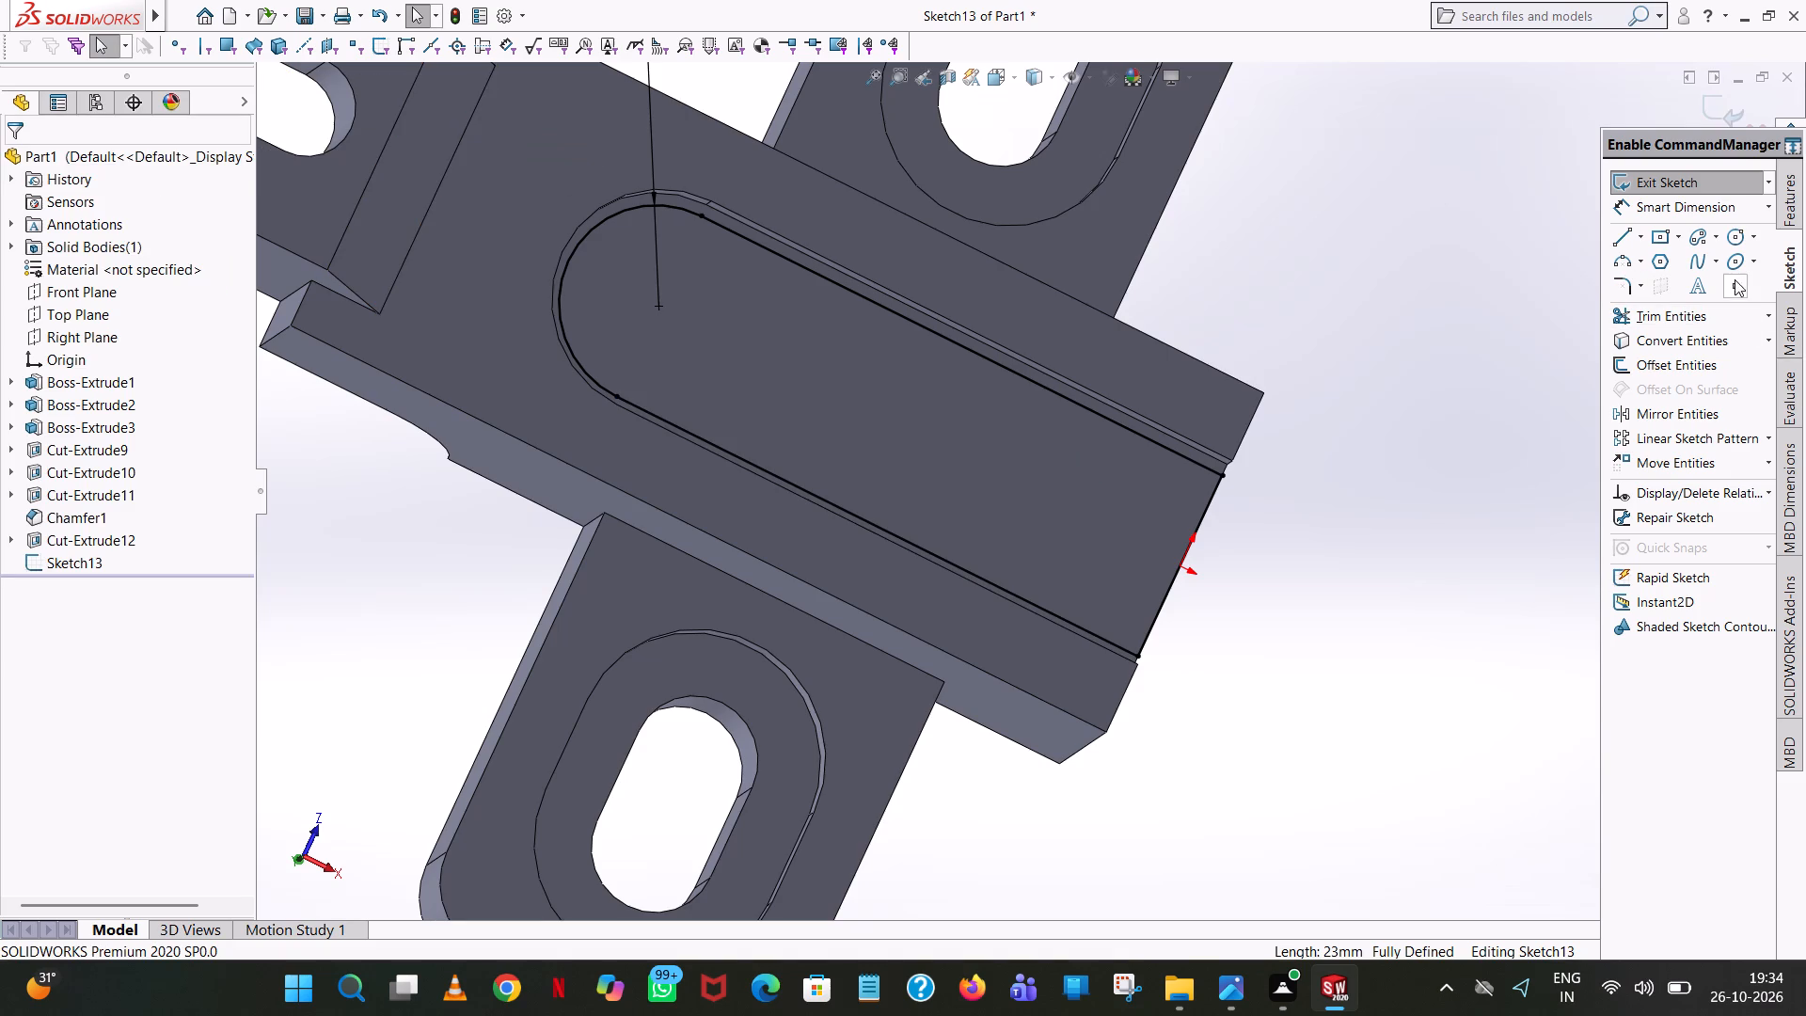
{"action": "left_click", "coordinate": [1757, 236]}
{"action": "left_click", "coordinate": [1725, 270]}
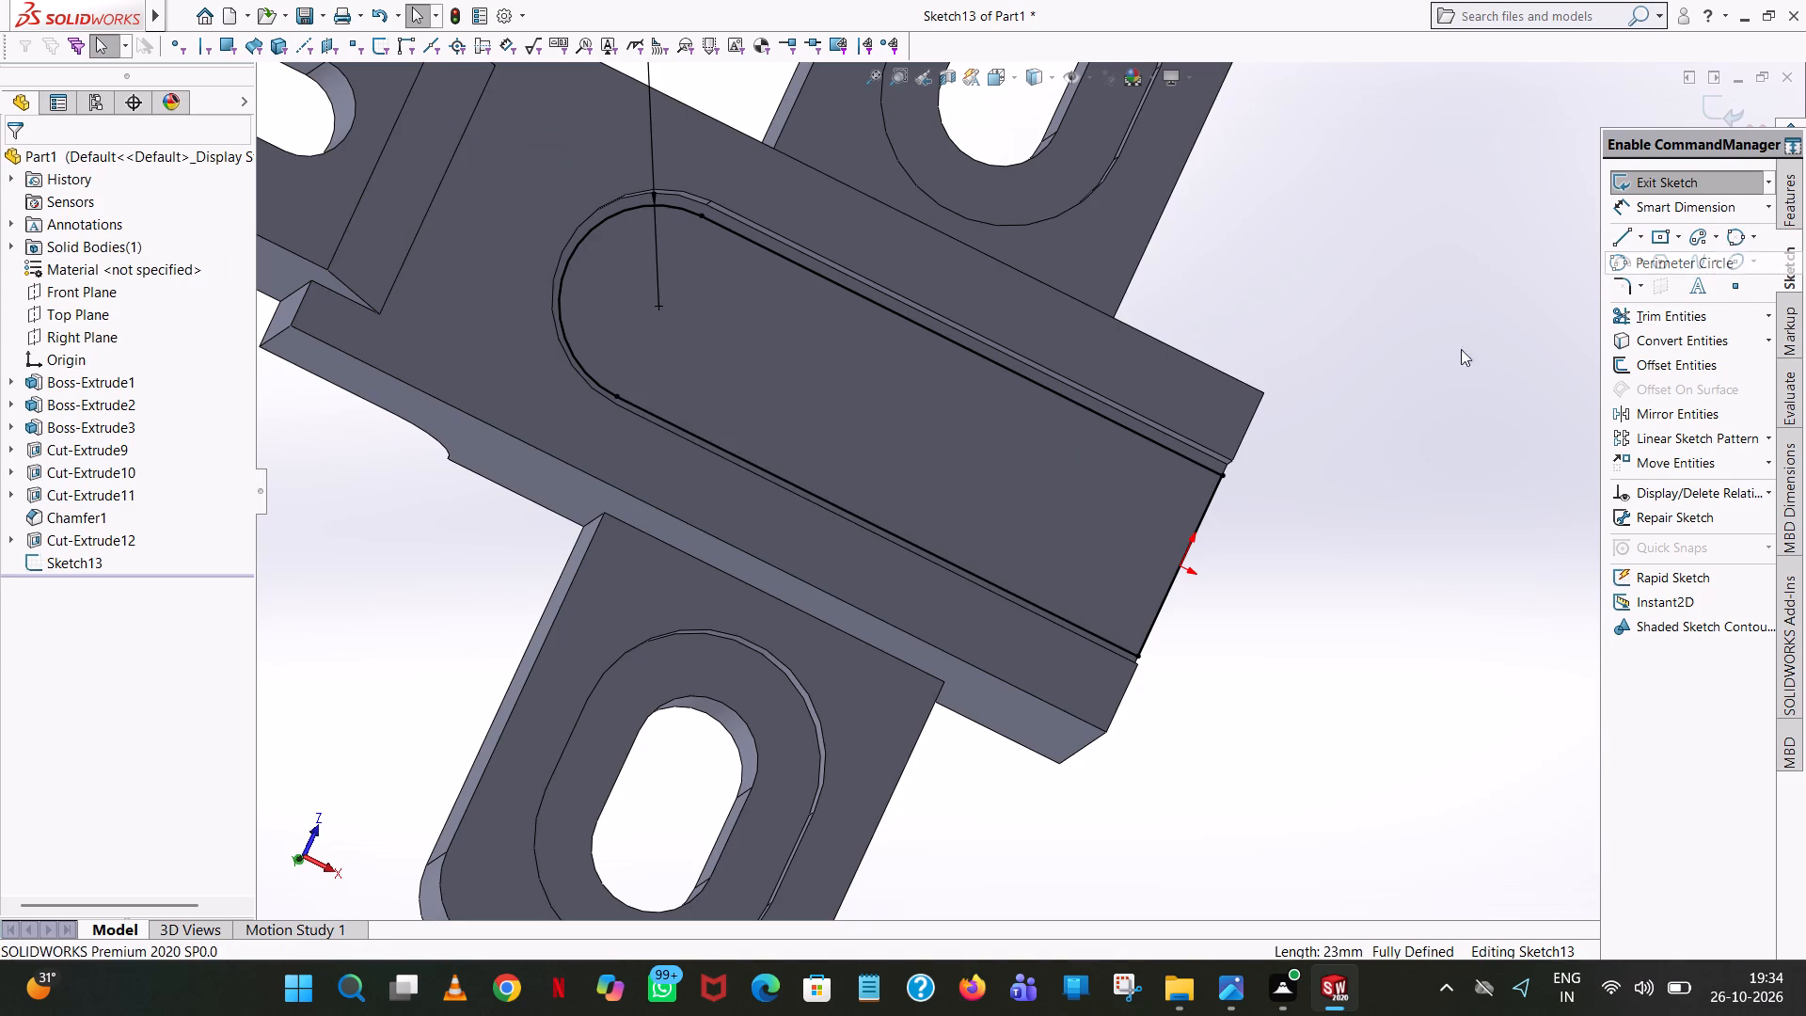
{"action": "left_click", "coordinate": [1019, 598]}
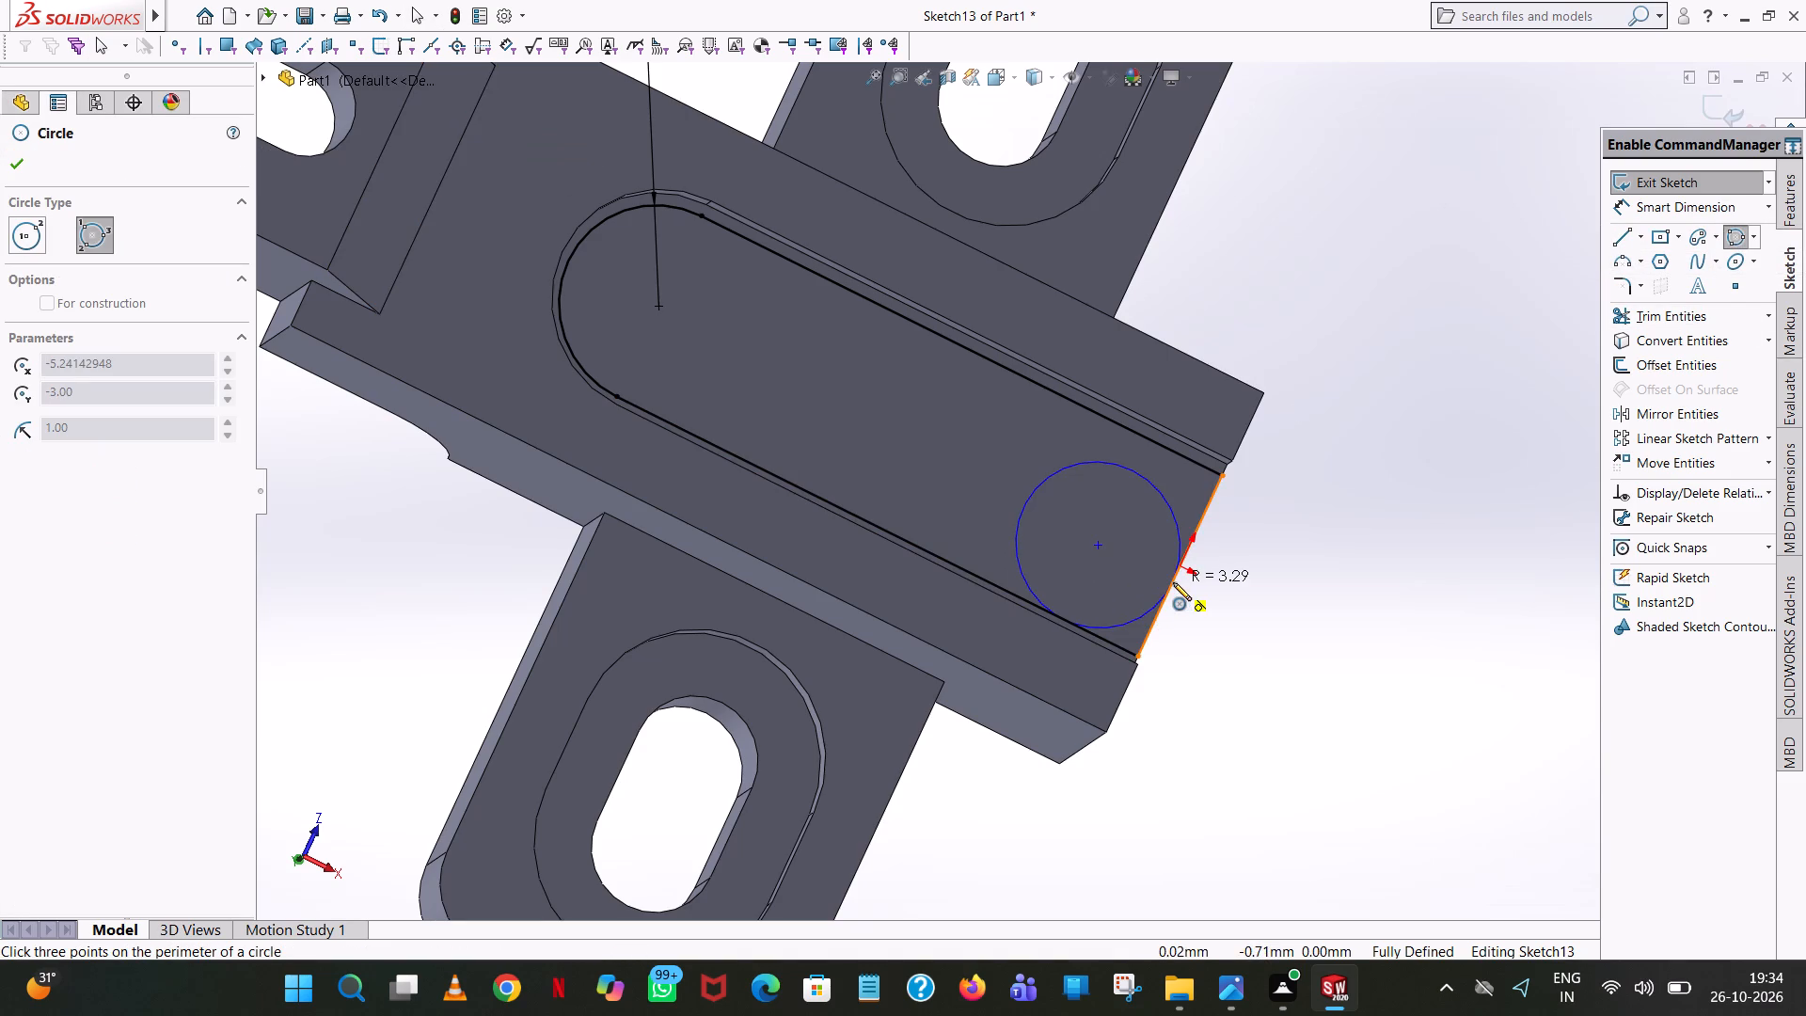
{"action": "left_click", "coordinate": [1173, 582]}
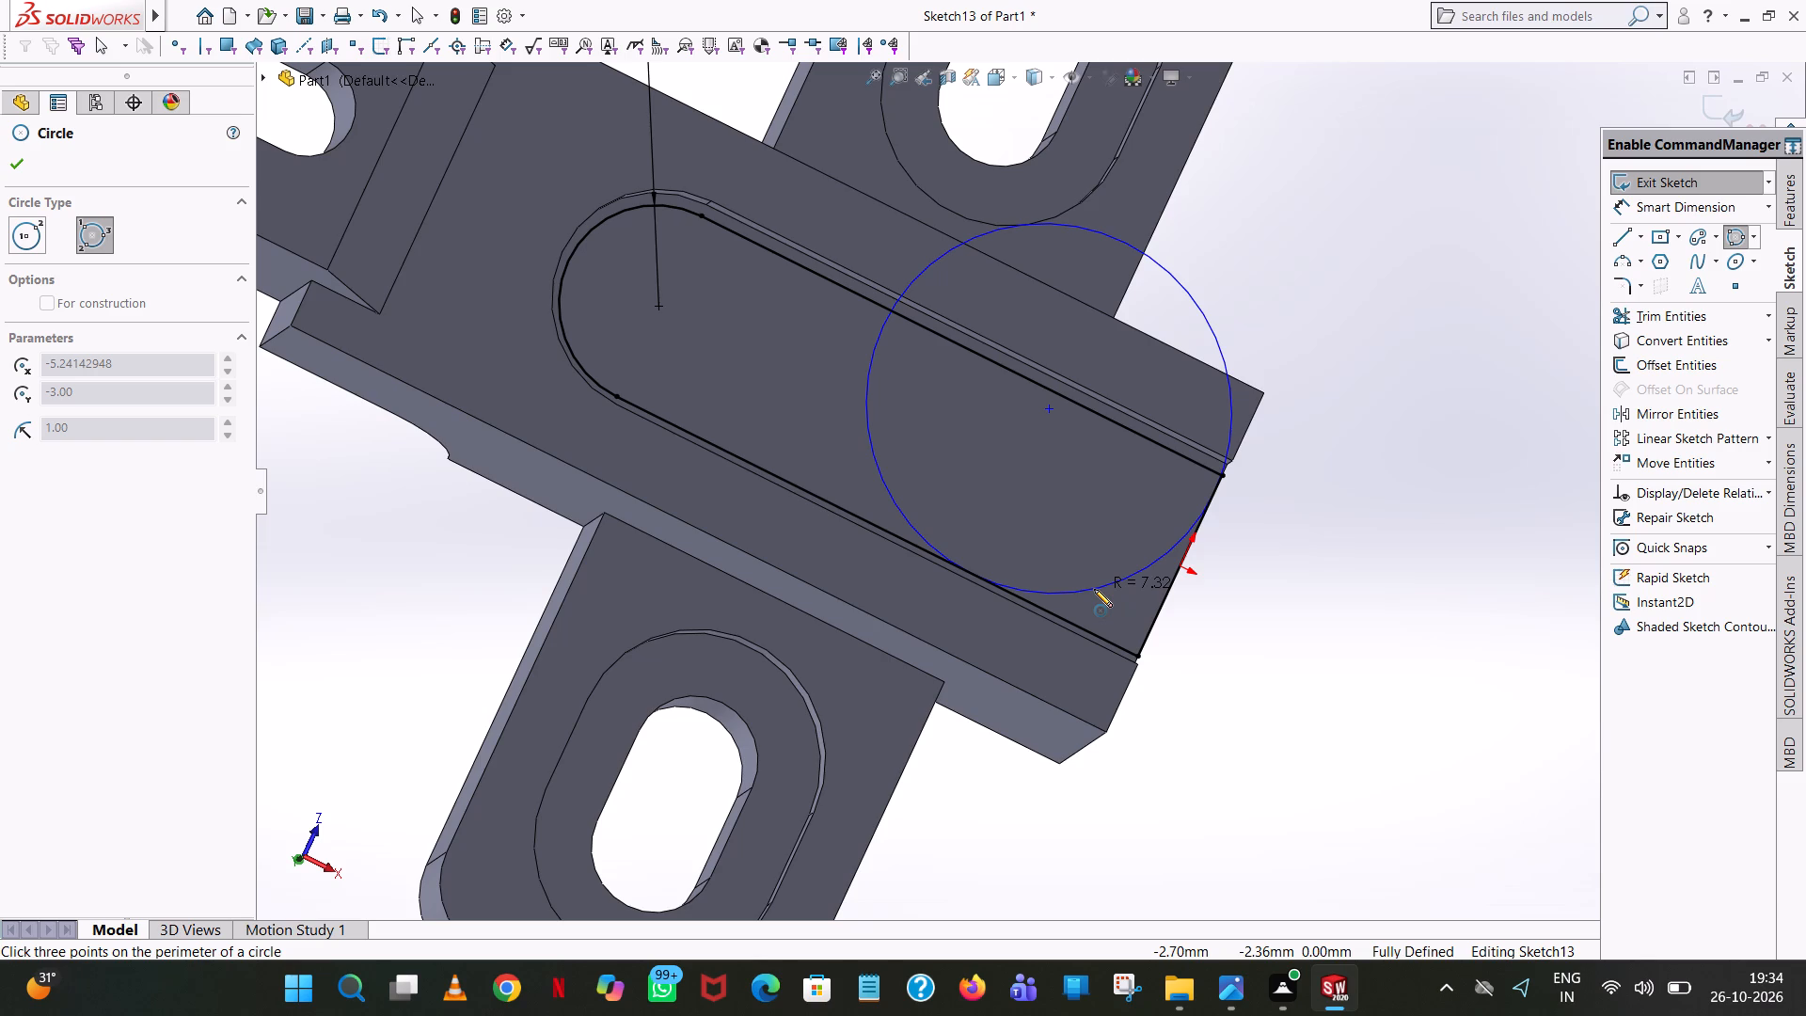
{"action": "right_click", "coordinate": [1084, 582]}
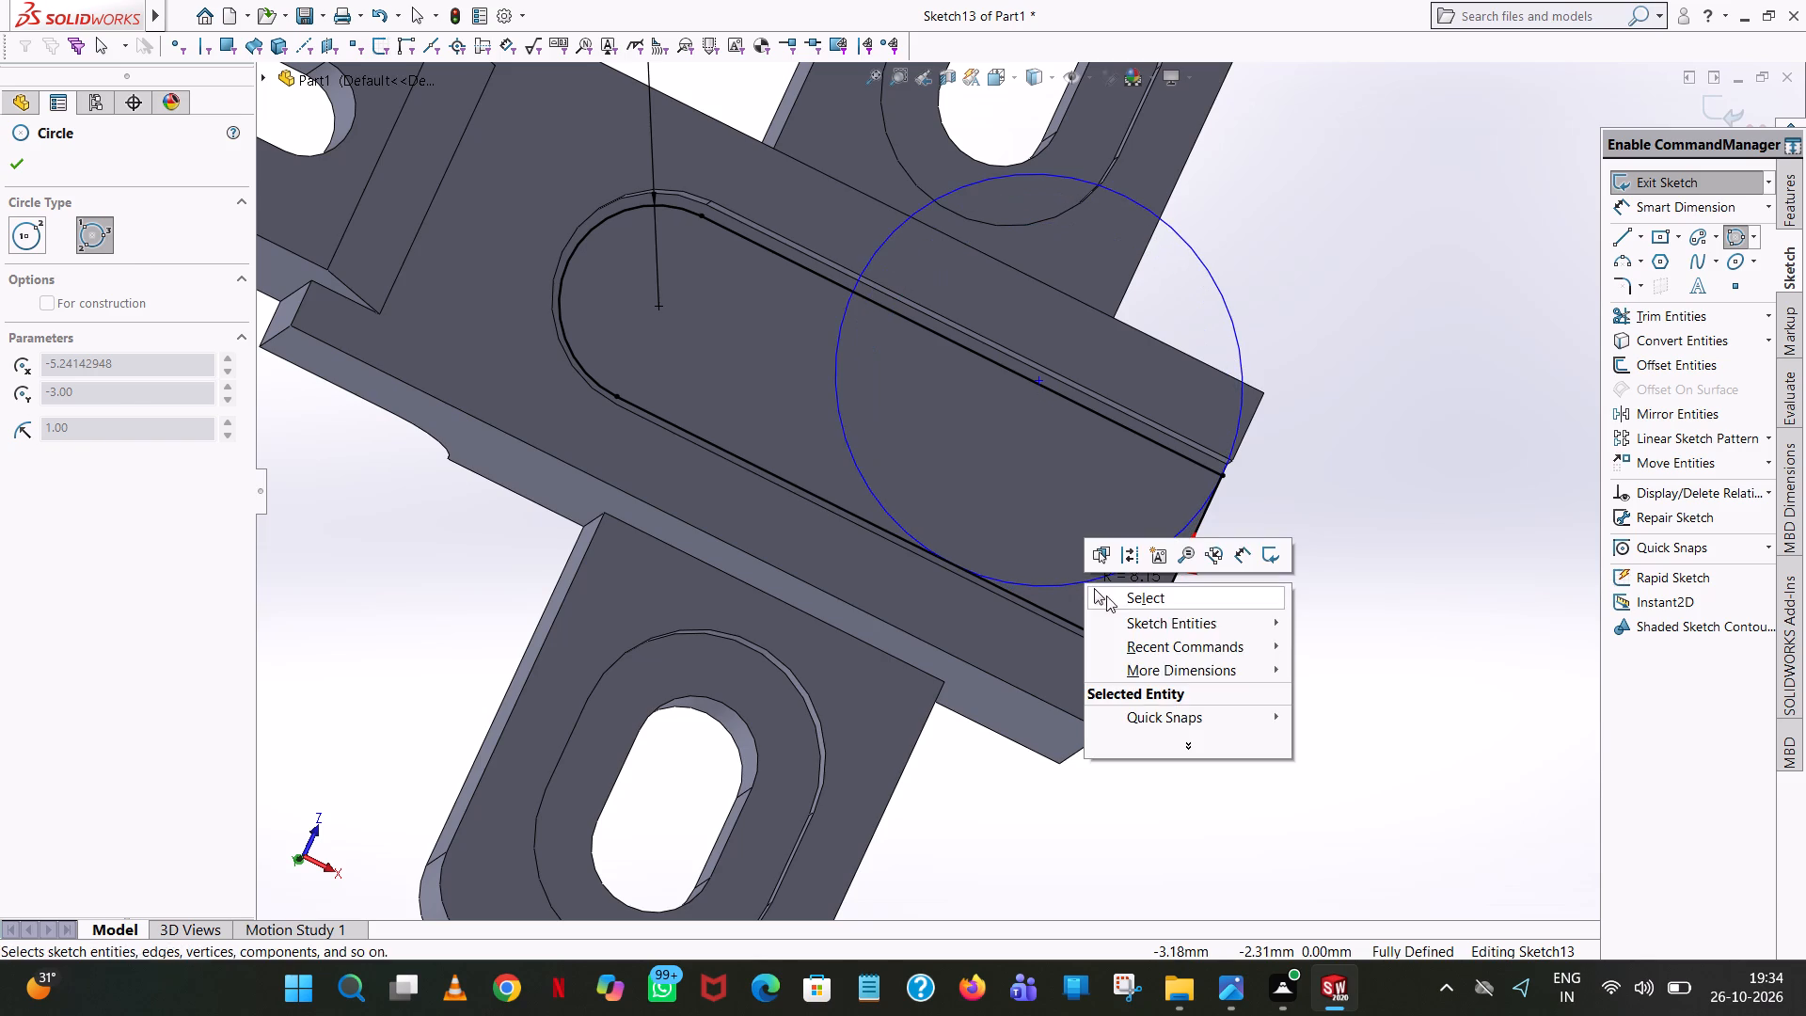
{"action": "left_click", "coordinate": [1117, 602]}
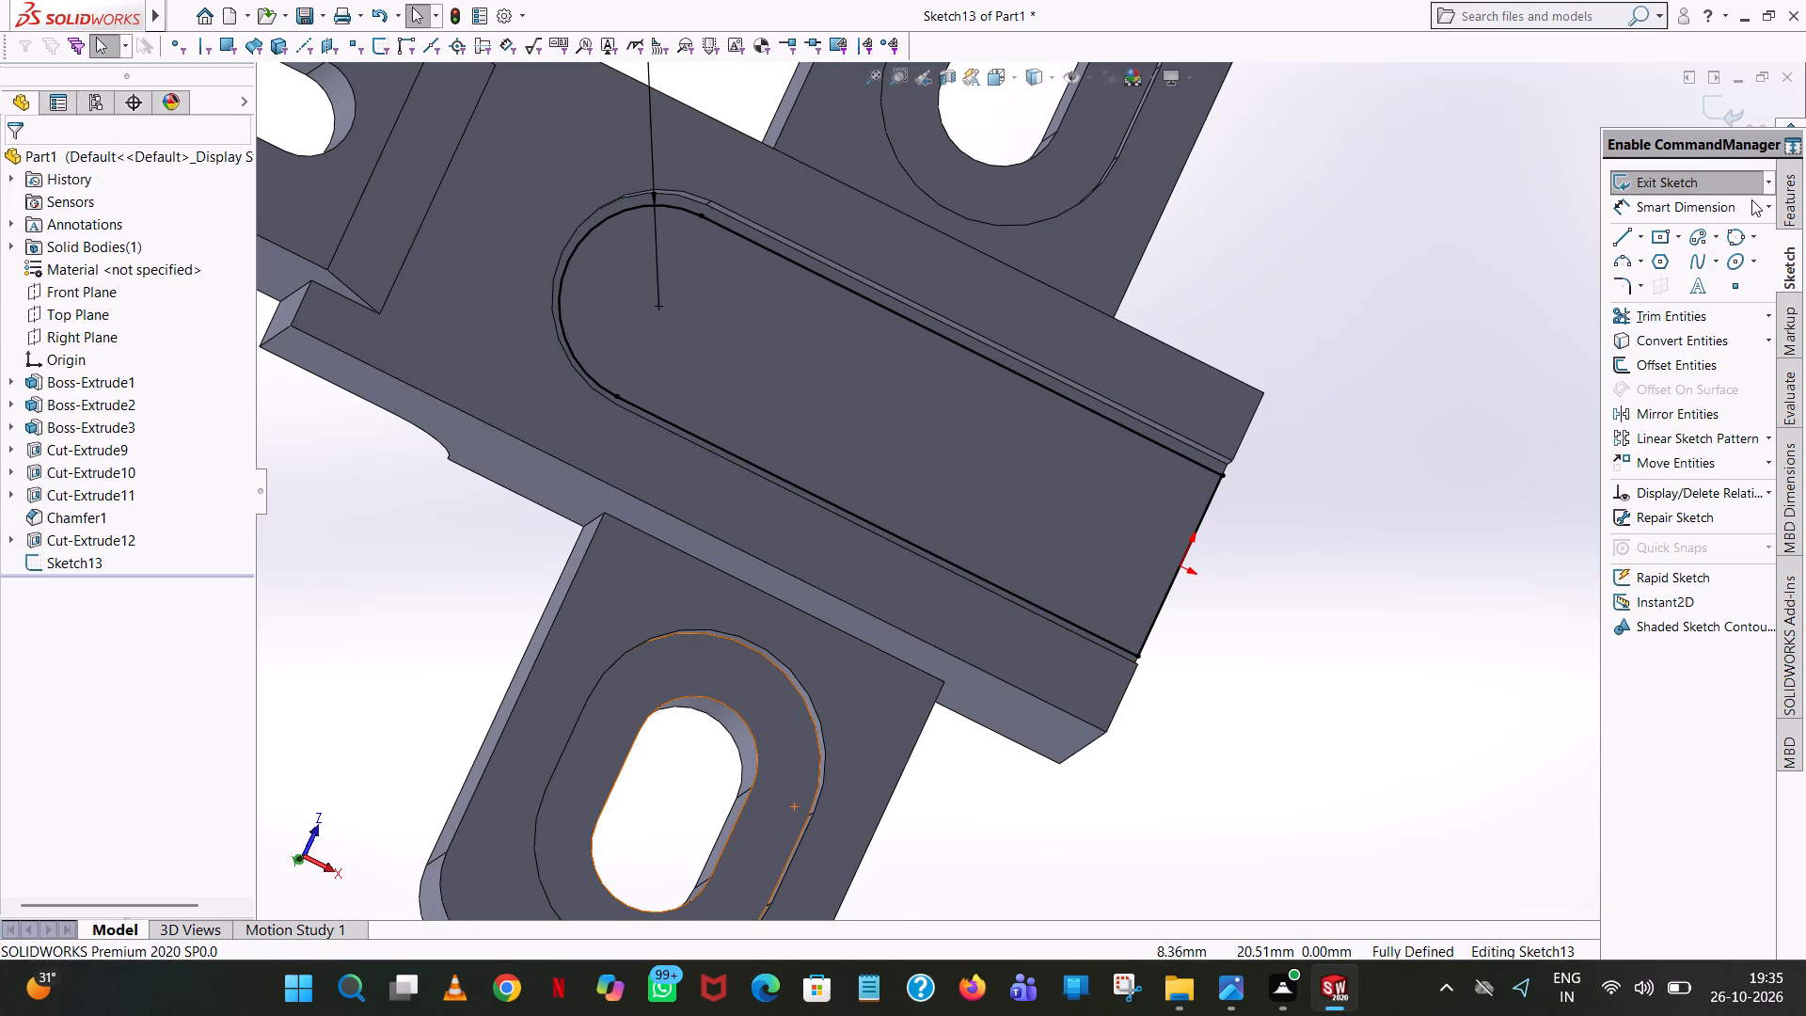
Cut the inner slot profile into the main block again, ending the cut up to the side ear's upper edge.
{"action": "left_click", "coordinate": [1788, 199]}
{"action": "left_click", "coordinate": [1683, 307]}
{"action": "middle_click_drag", "start_coordinate": [1357, 499], "coordinate": [1346, 496]}
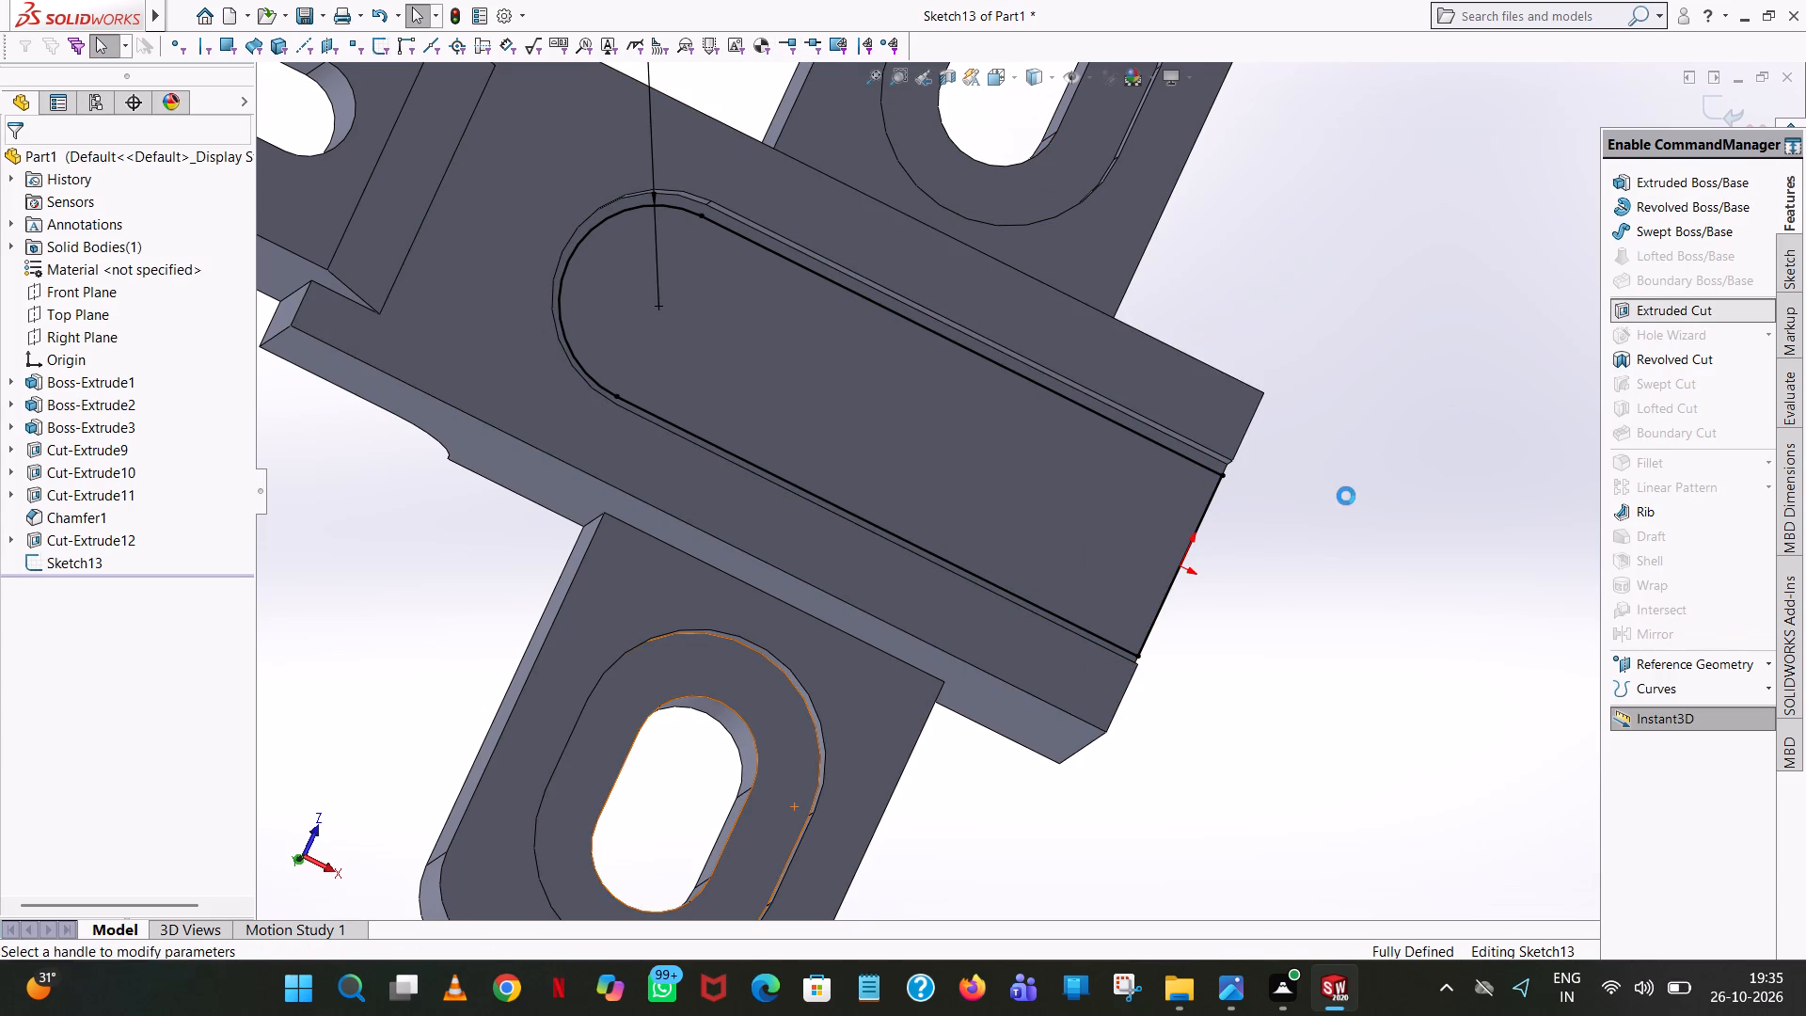
{"action": "middle_click_drag", "start_coordinate": [1346, 496], "coordinate": [1119, 361]}
{"action": "scroll", "coordinate": [1119, 361], "scroll_direction": "up", "scroll_amount": 2}
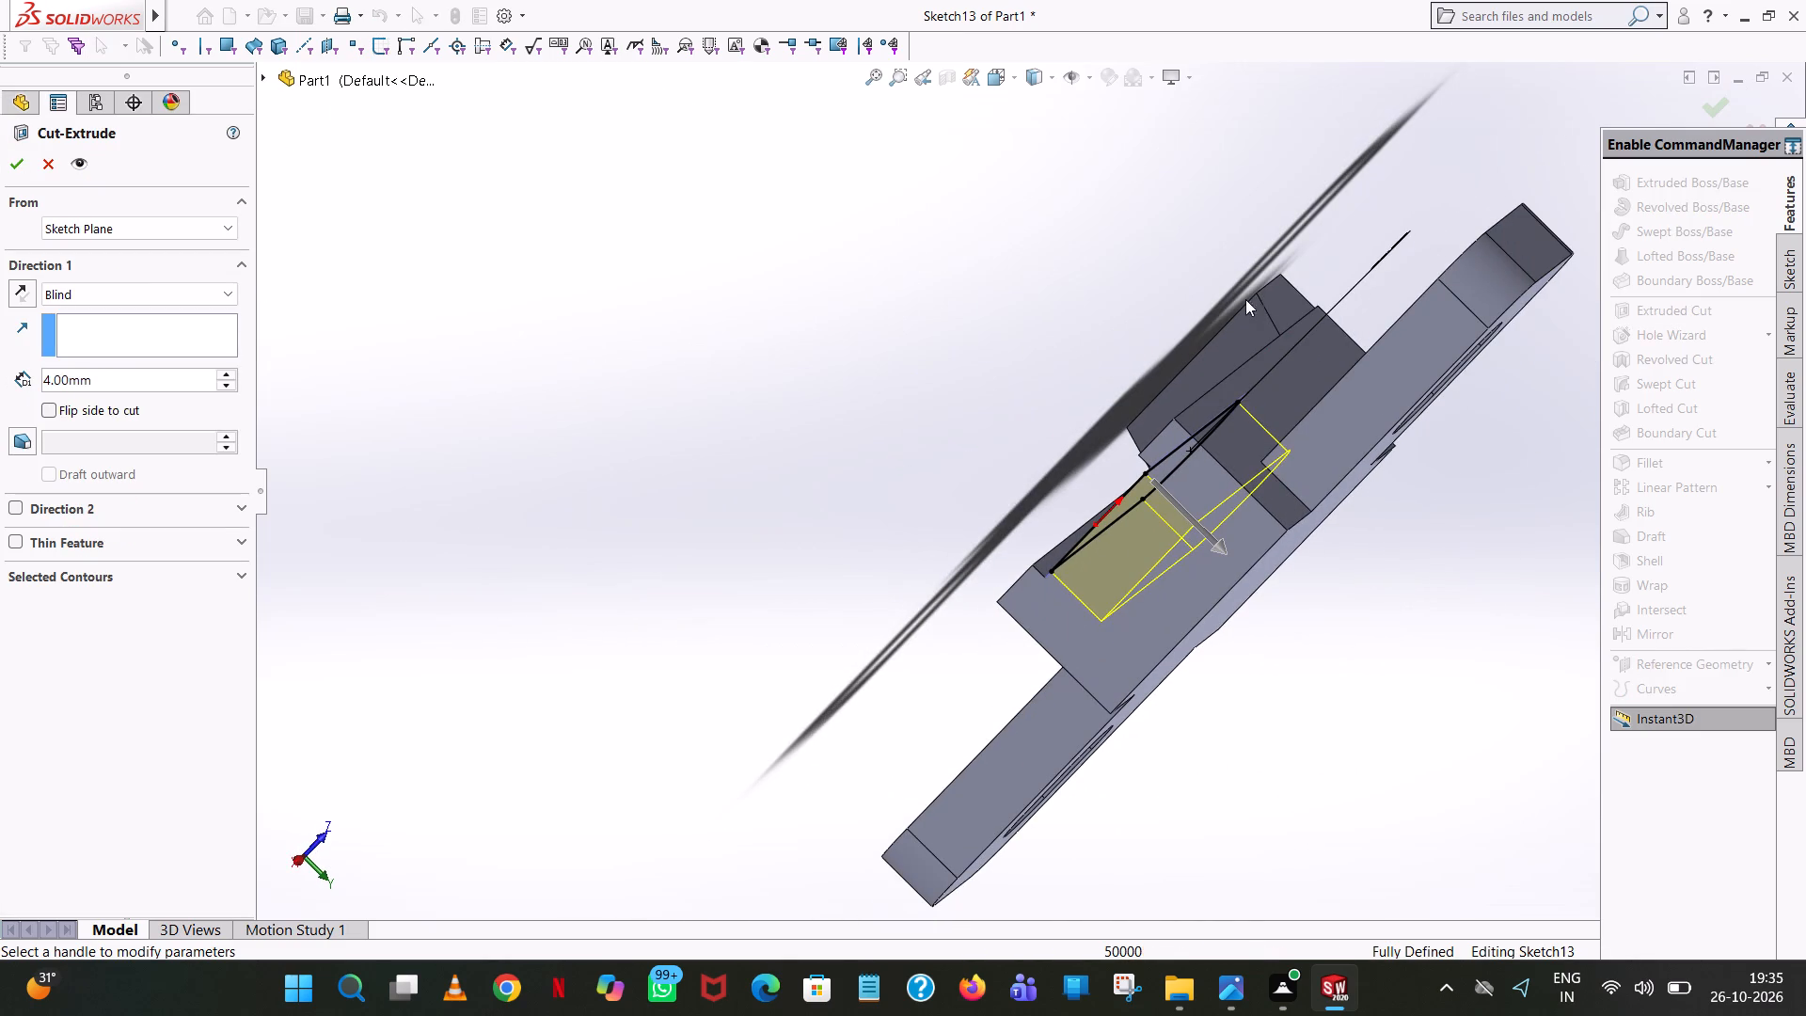
{"action": "left_click", "coordinate": [1300, 425]}
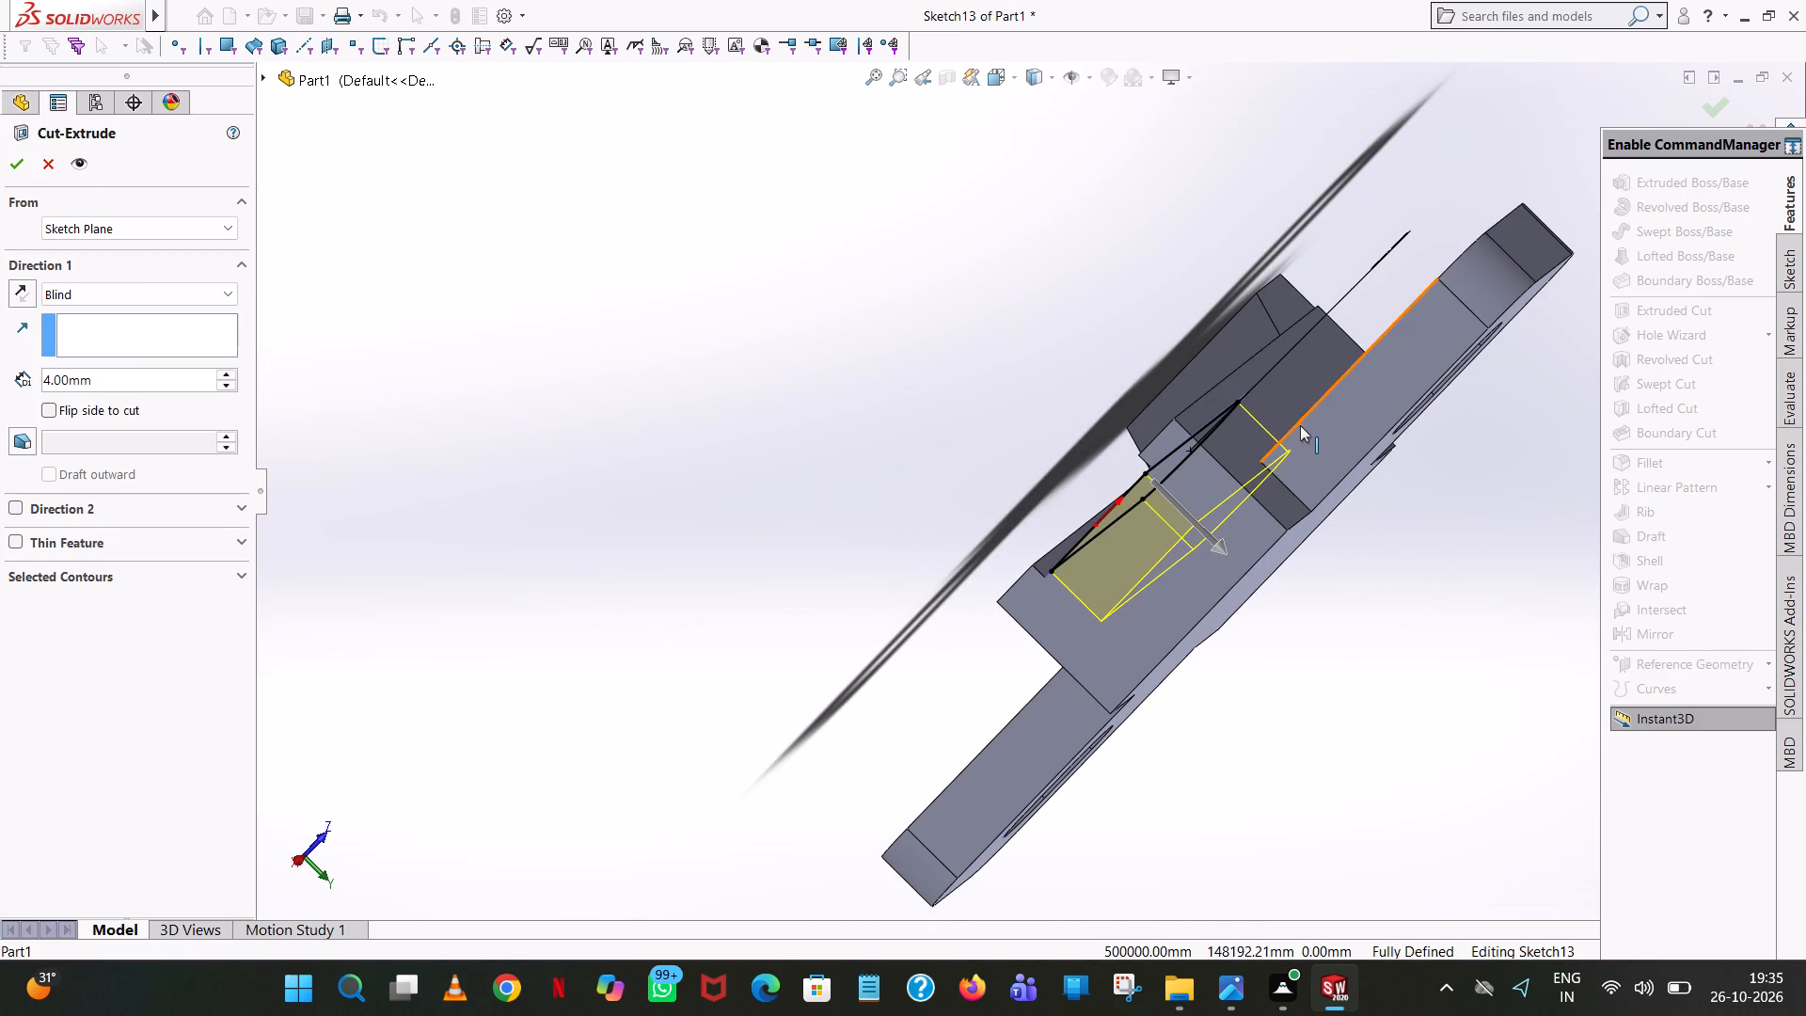
{"action": "middle_click_drag", "start_coordinate": [1300, 424], "coordinate": [1345, 485]}
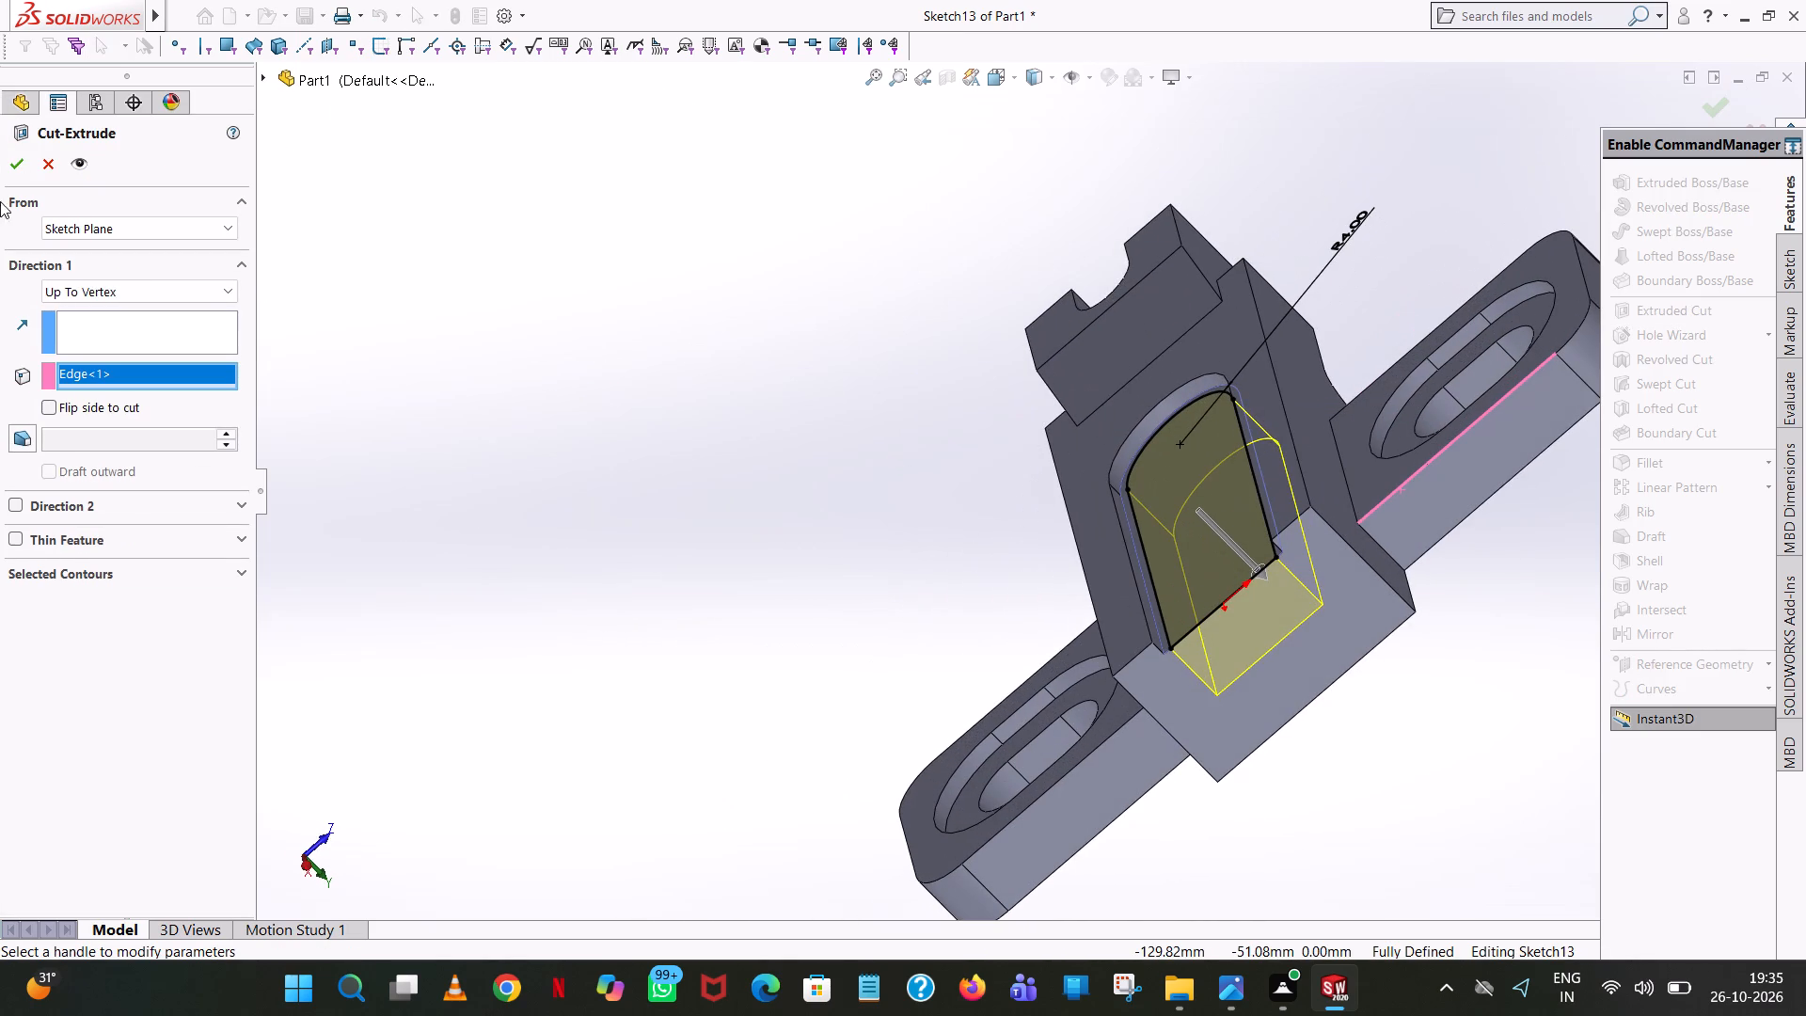
{"action": "left_click", "coordinate": [16, 161]}
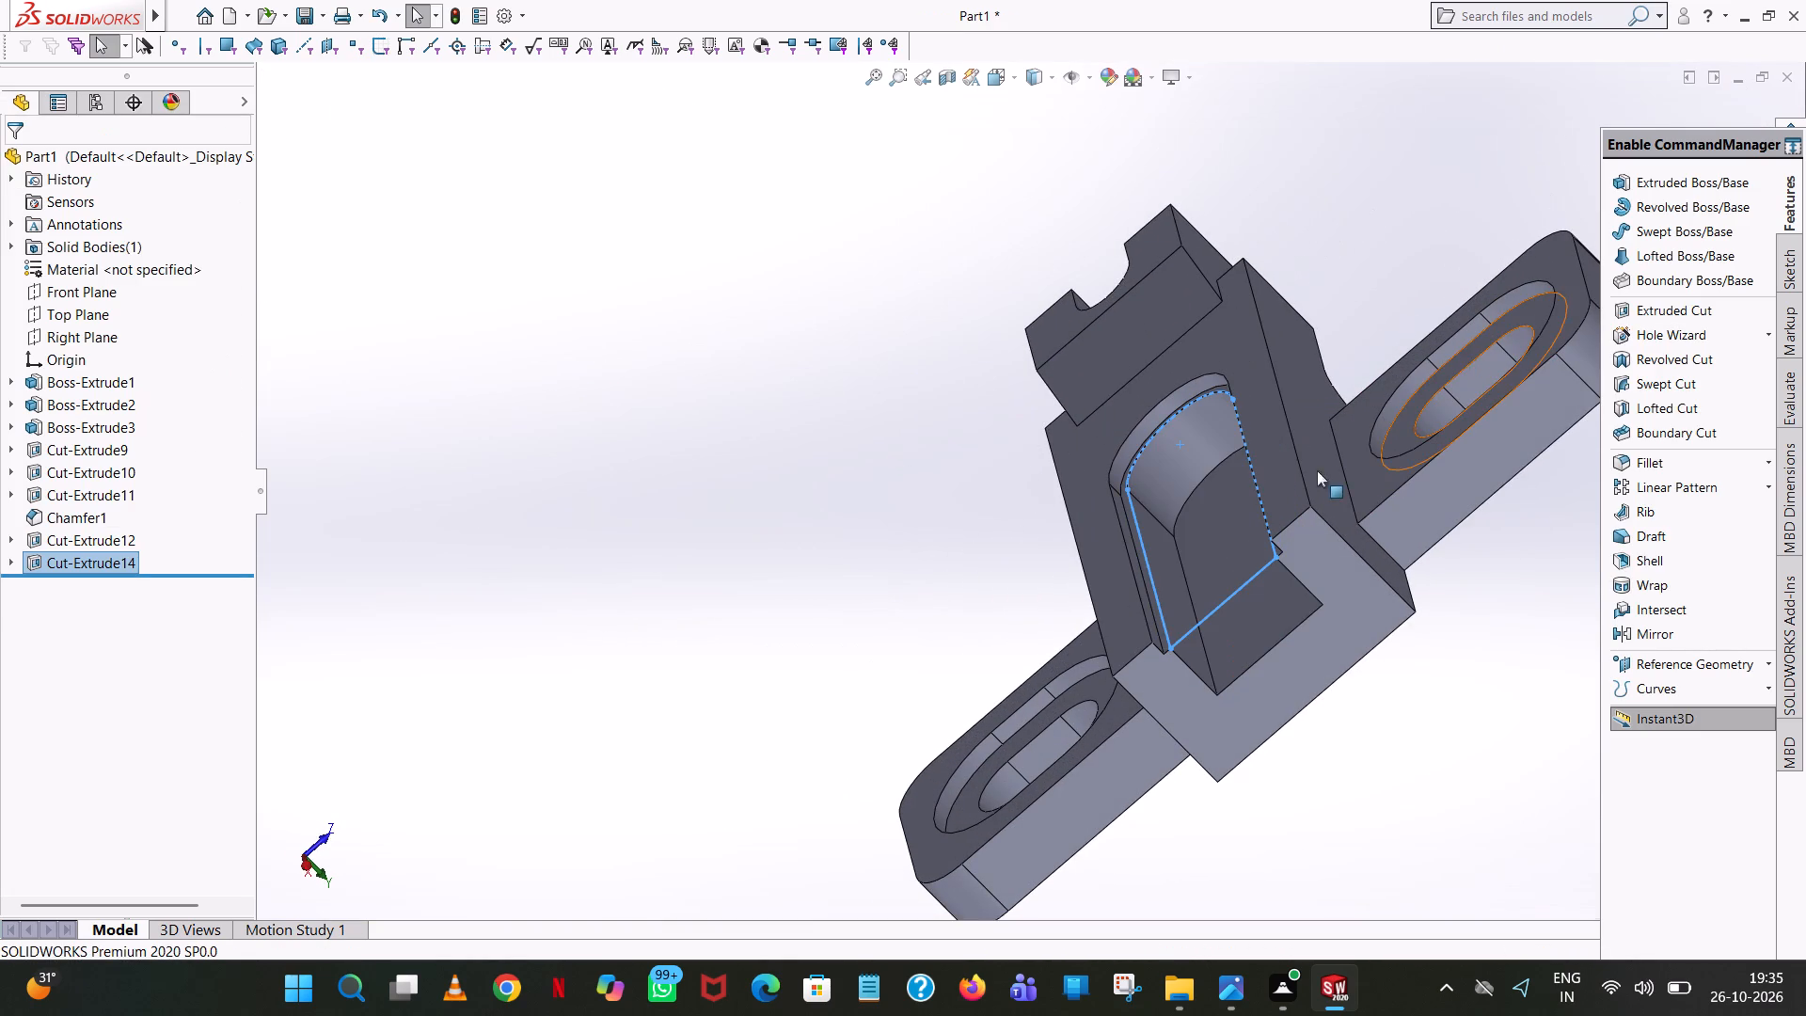
Try a 4.5 mm symmetric constant-size fillet along the deep inner slot's floor edge, with tangent propagation.
{"action": "scroll", "coordinate": [412, 526], "scroll_direction": "up", "scroll_amount": 1}
{"action": "left_click", "coordinate": [710, 382]}
{"action": "scroll", "coordinate": [1254, 620], "scroll_direction": "up", "scroll_amount": 1}
{"action": "middle_click_drag", "start_coordinate": [1254, 619], "coordinate": [1189, 443]}
{"action": "scroll", "coordinate": [1199, 462], "scroll_direction": "up", "scroll_amount": 1}
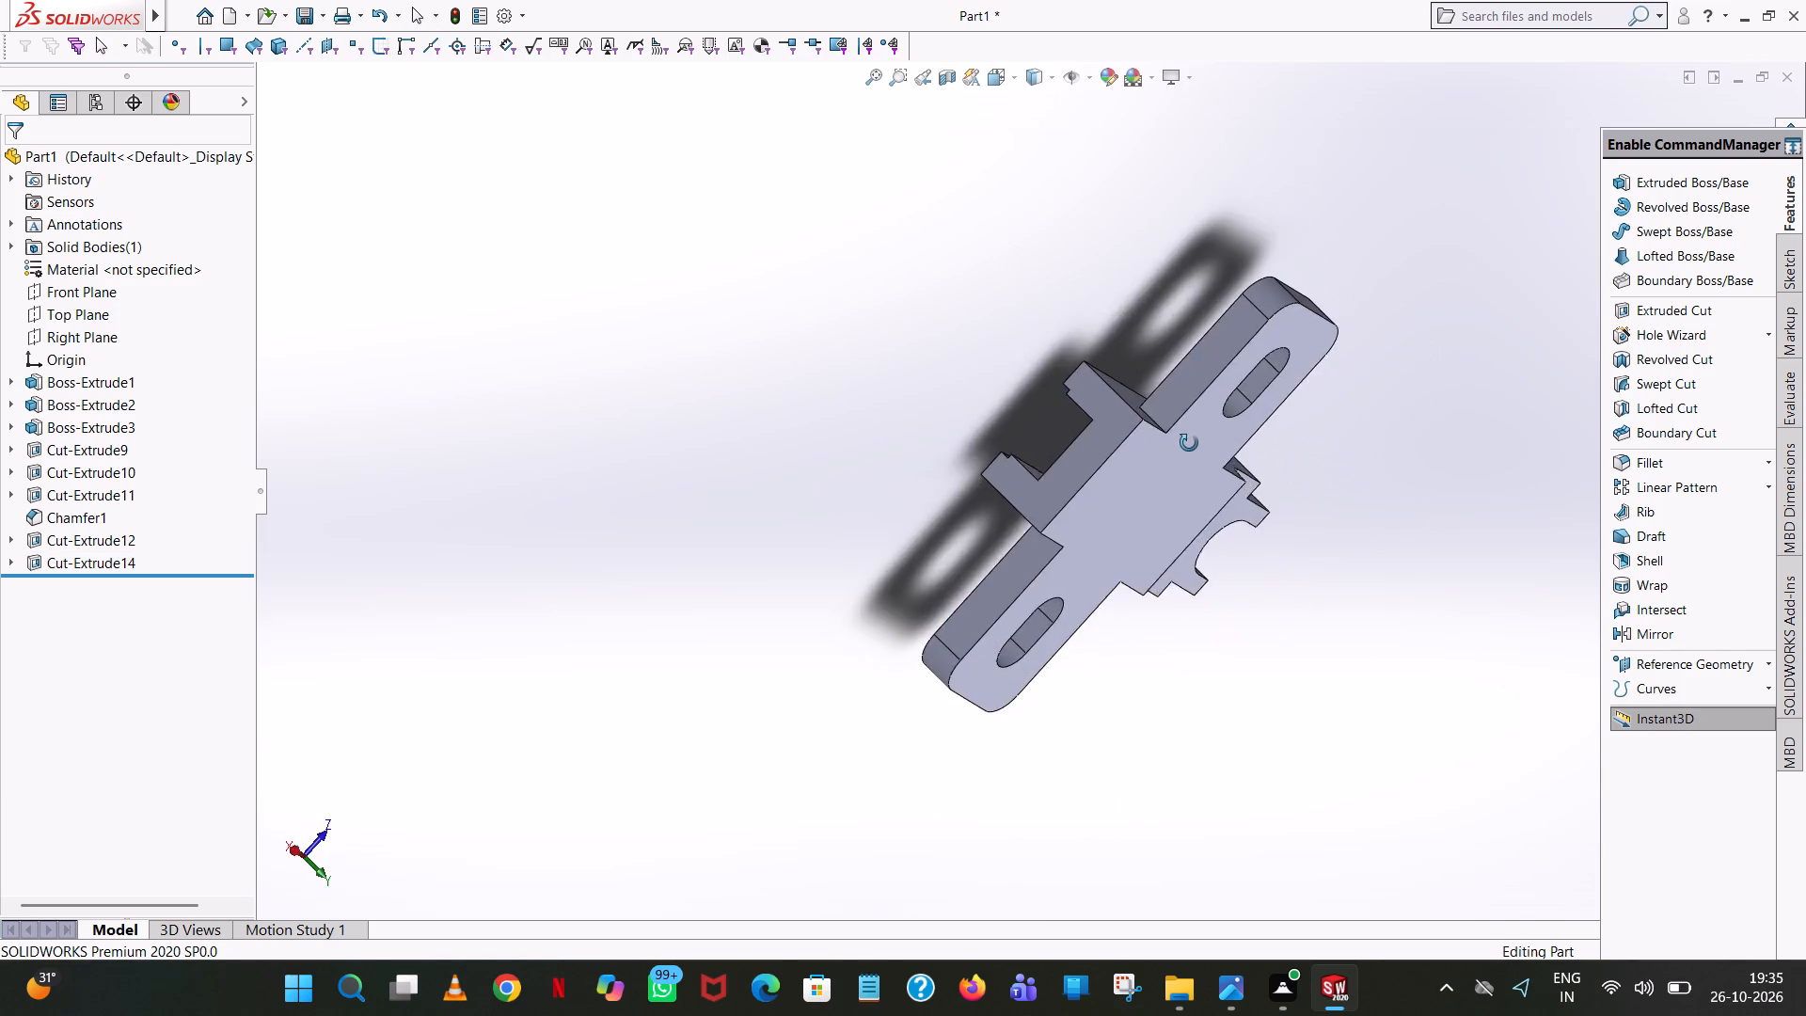
{"action": "middle_click_drag", "start_coordinate": [1189, 443], "coordinate": [1247, 473]}
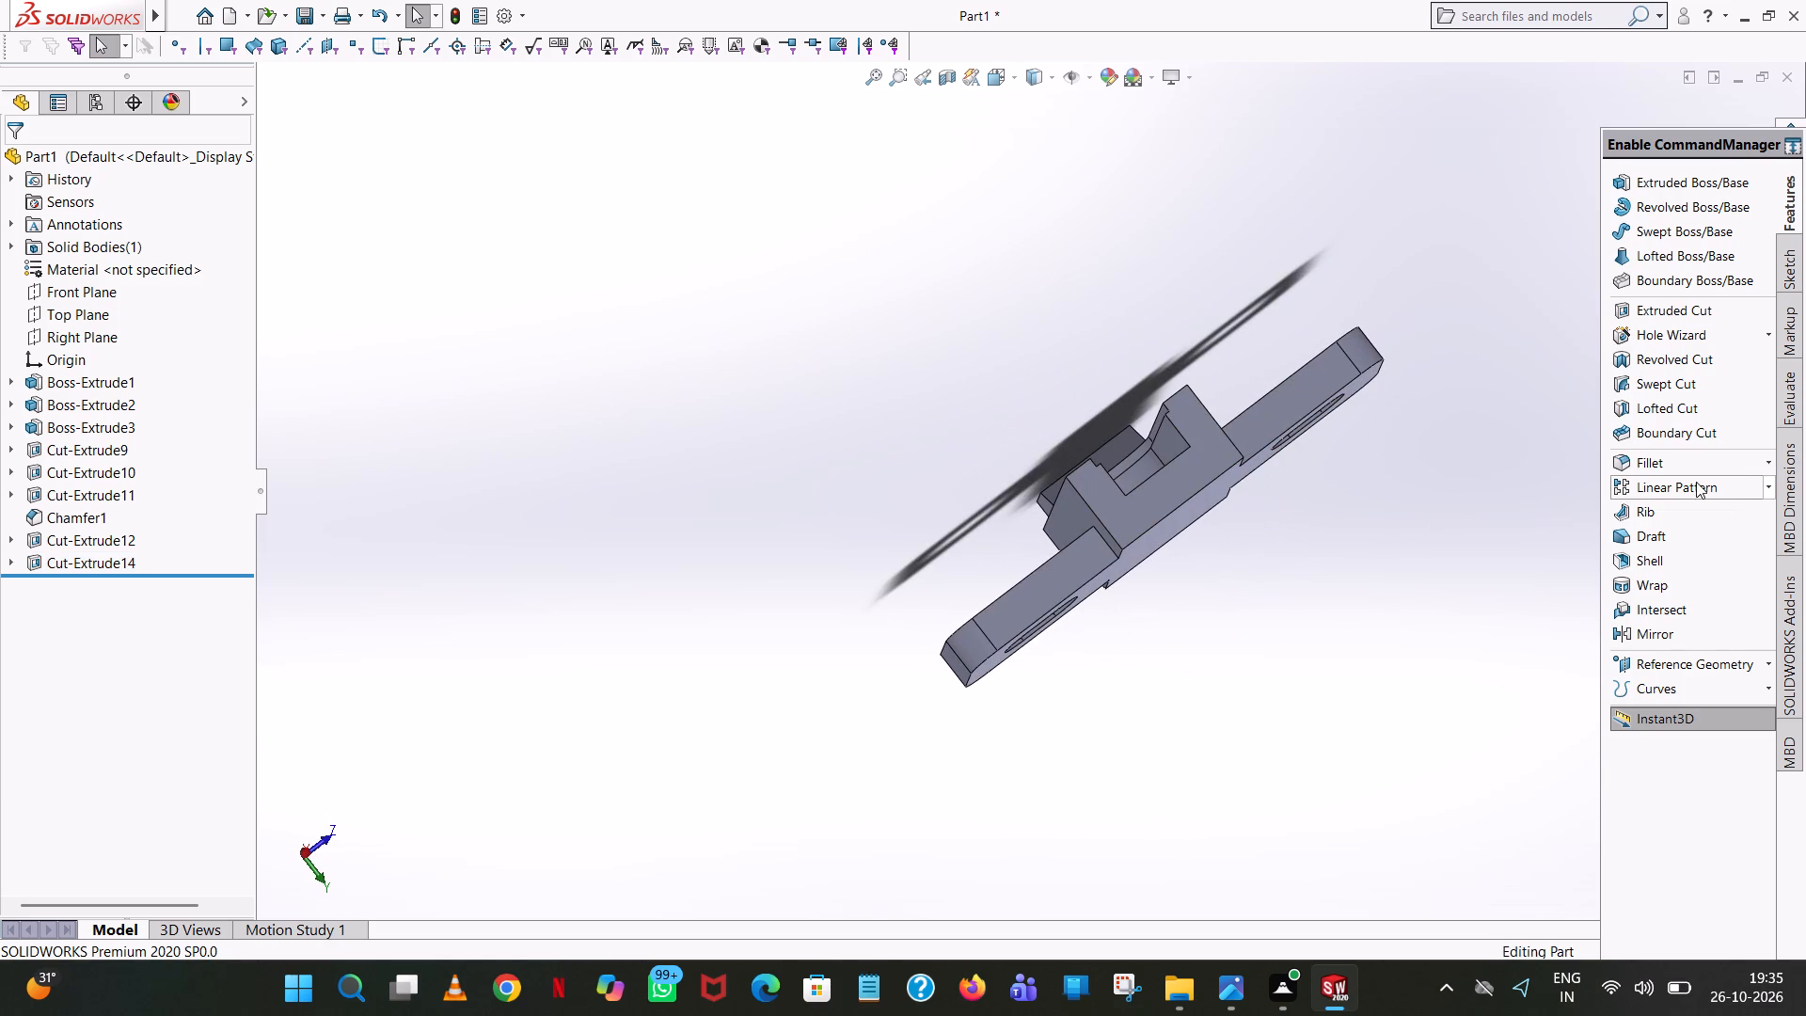
{"action": "left_click", "coordinate": [1686, 457]}
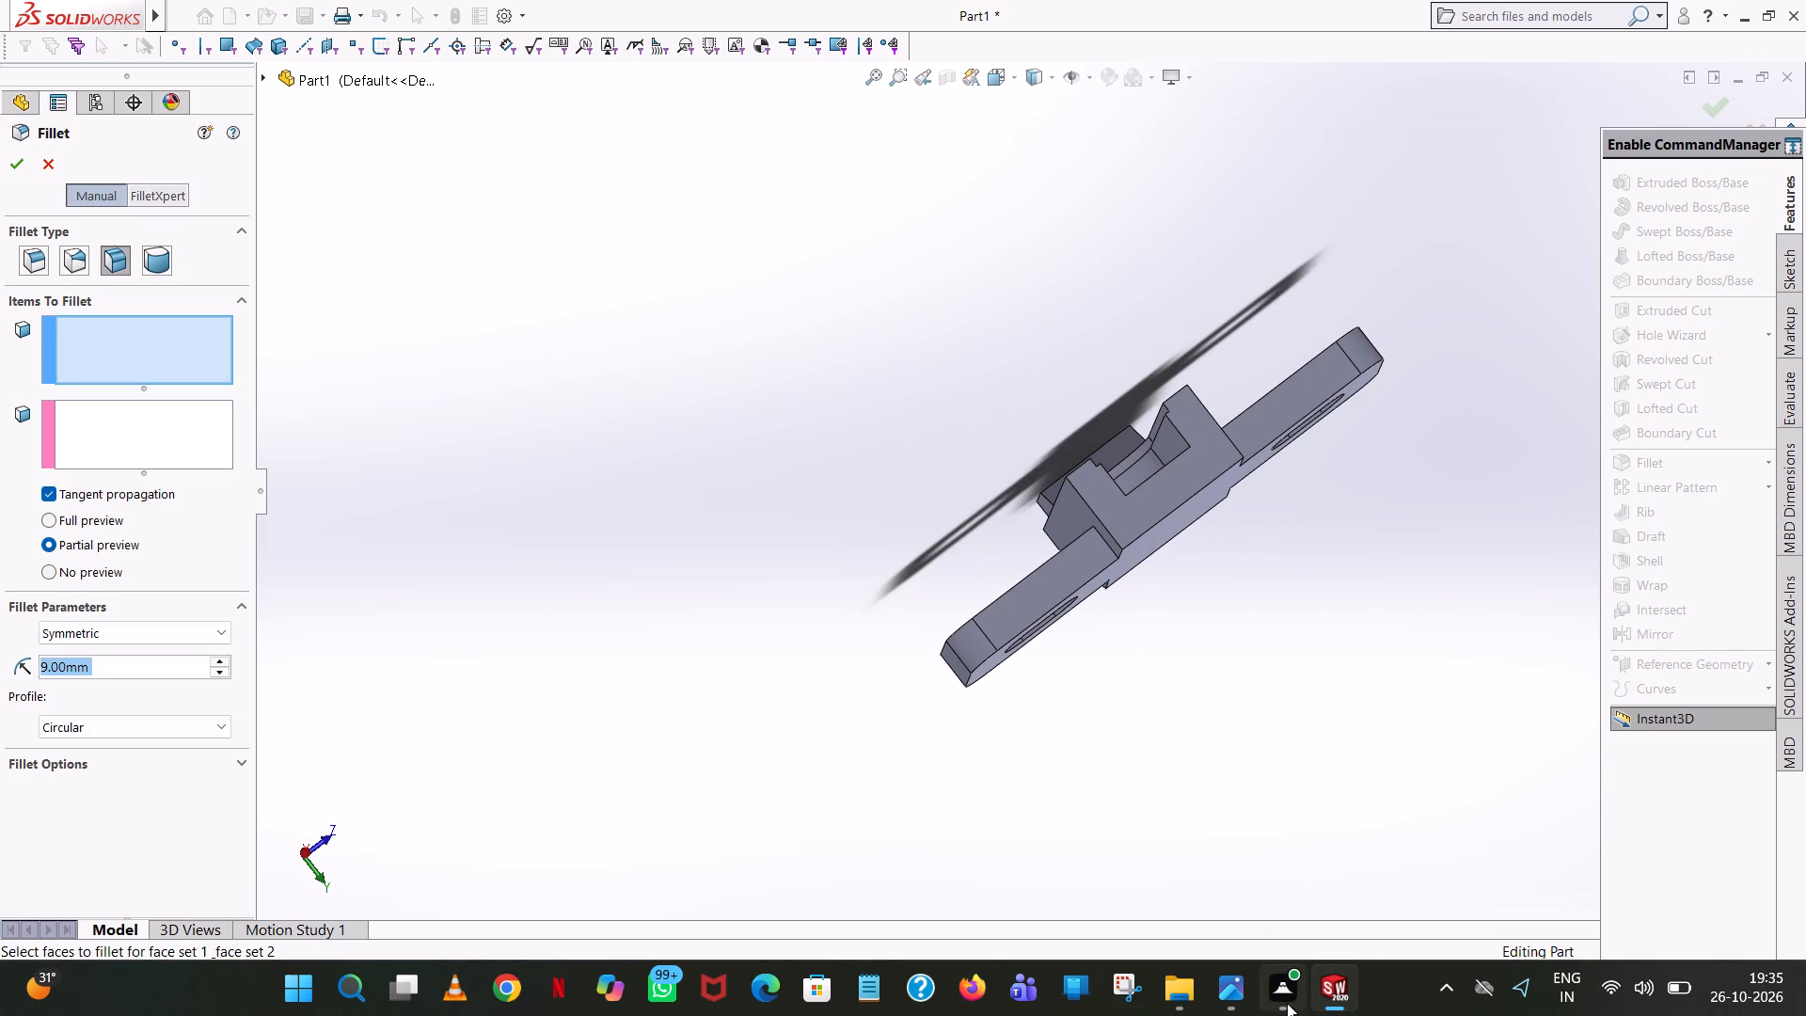
{"action": "scroll", "coordinate": [1032, 475], "scroll_direction": "down", "scroll_amount": 3}
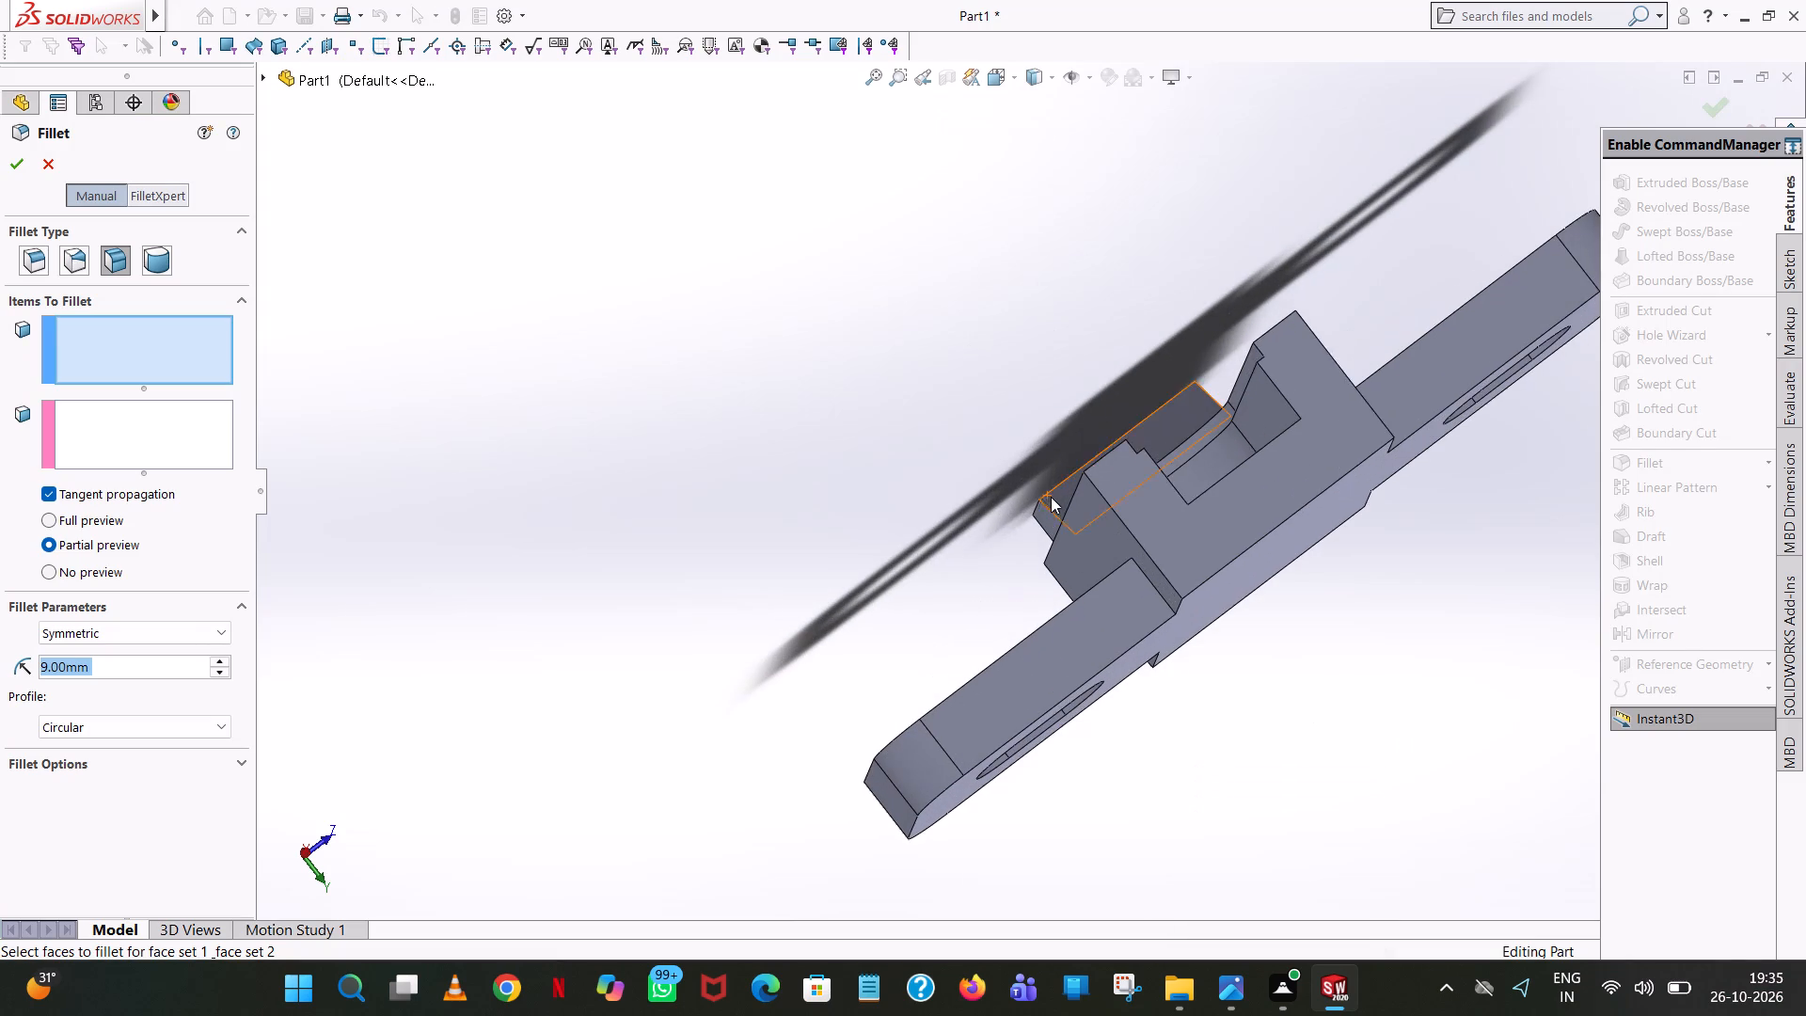
{"action": "middle_click_drag", "start_coordinate": [1297, 444], "coordinate": [1297, 581]}
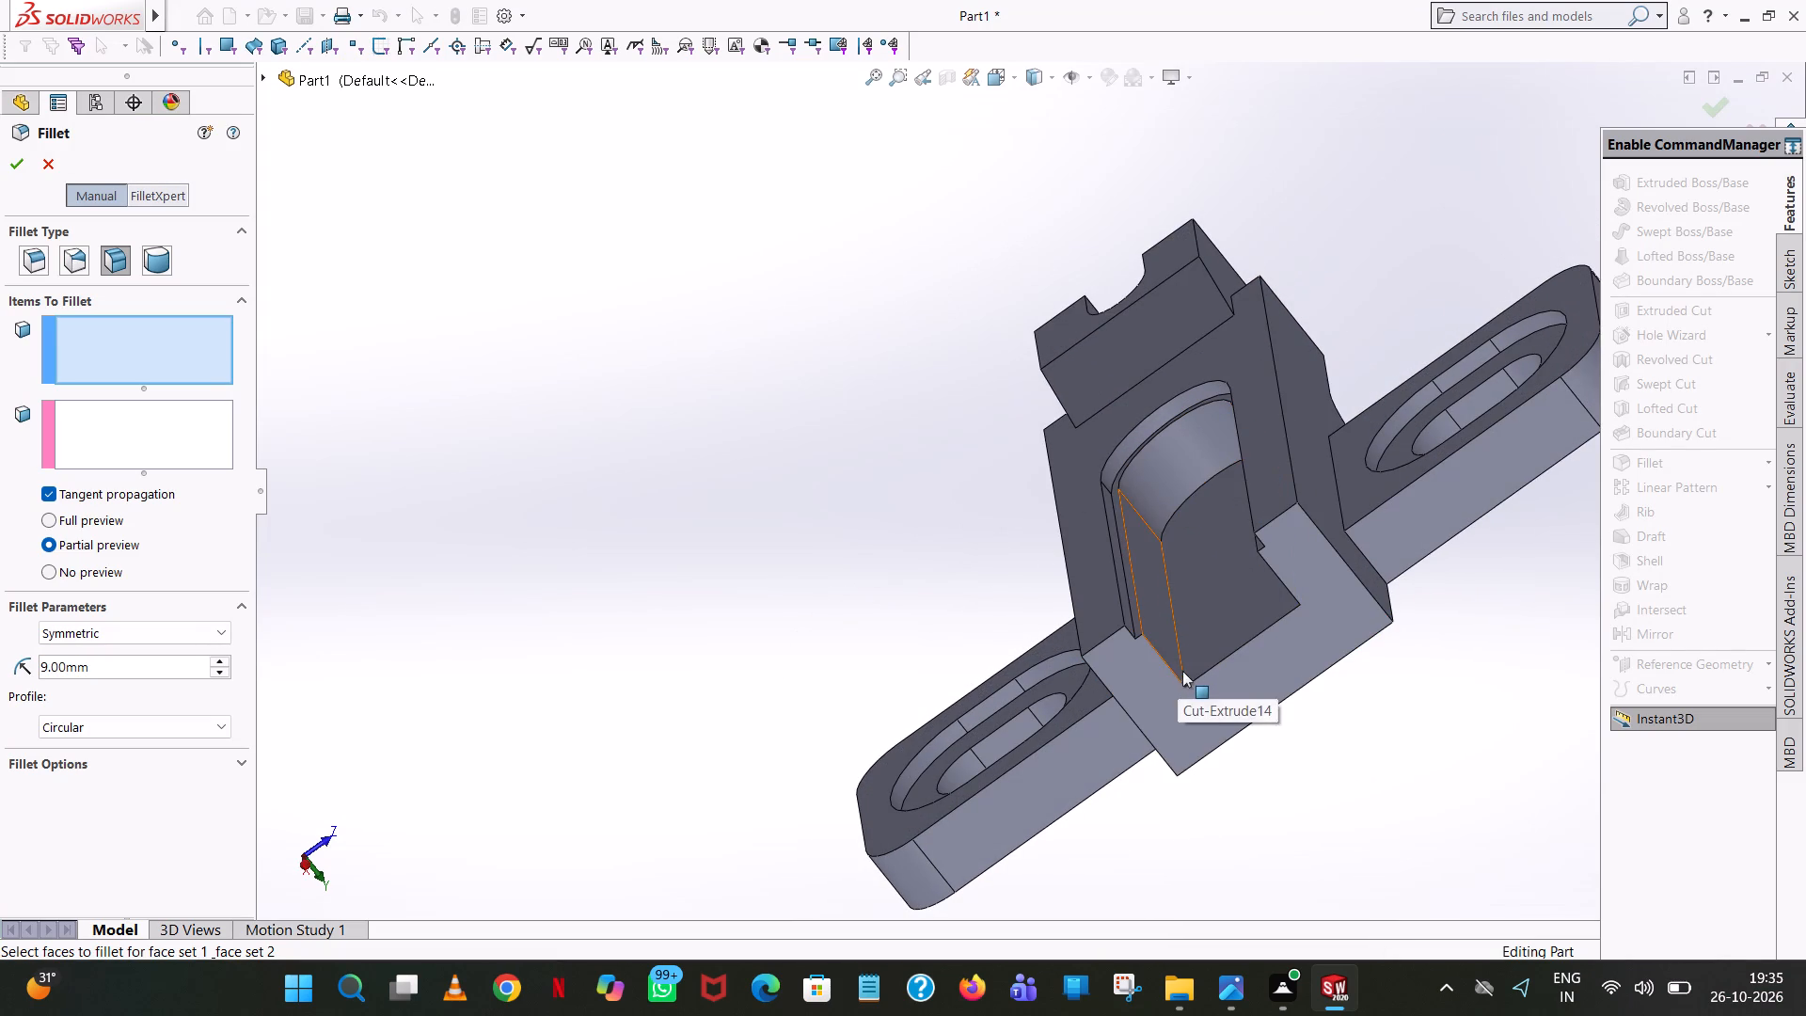
{"action": "left_click", "coordinate": [103, 668]}
{"action": "left_click", "coordinate": [27, 270]}
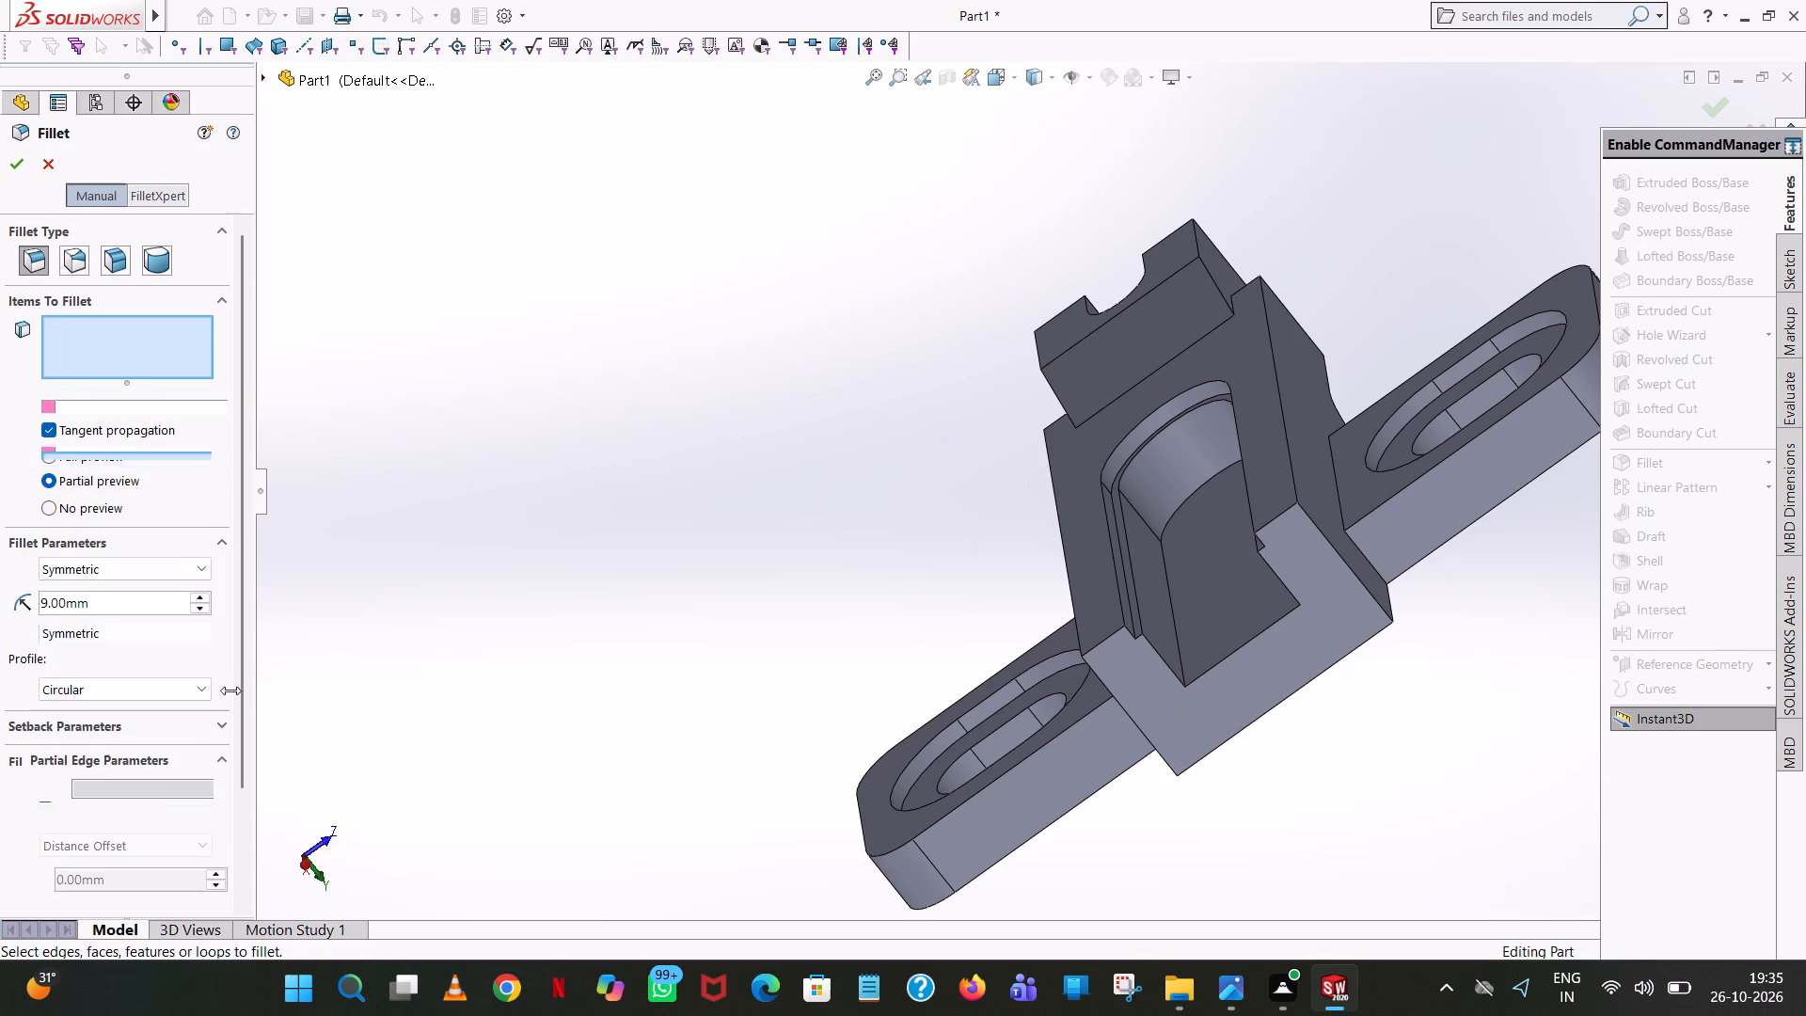
{"action": "double_click", "coordinate": [98, 604]}
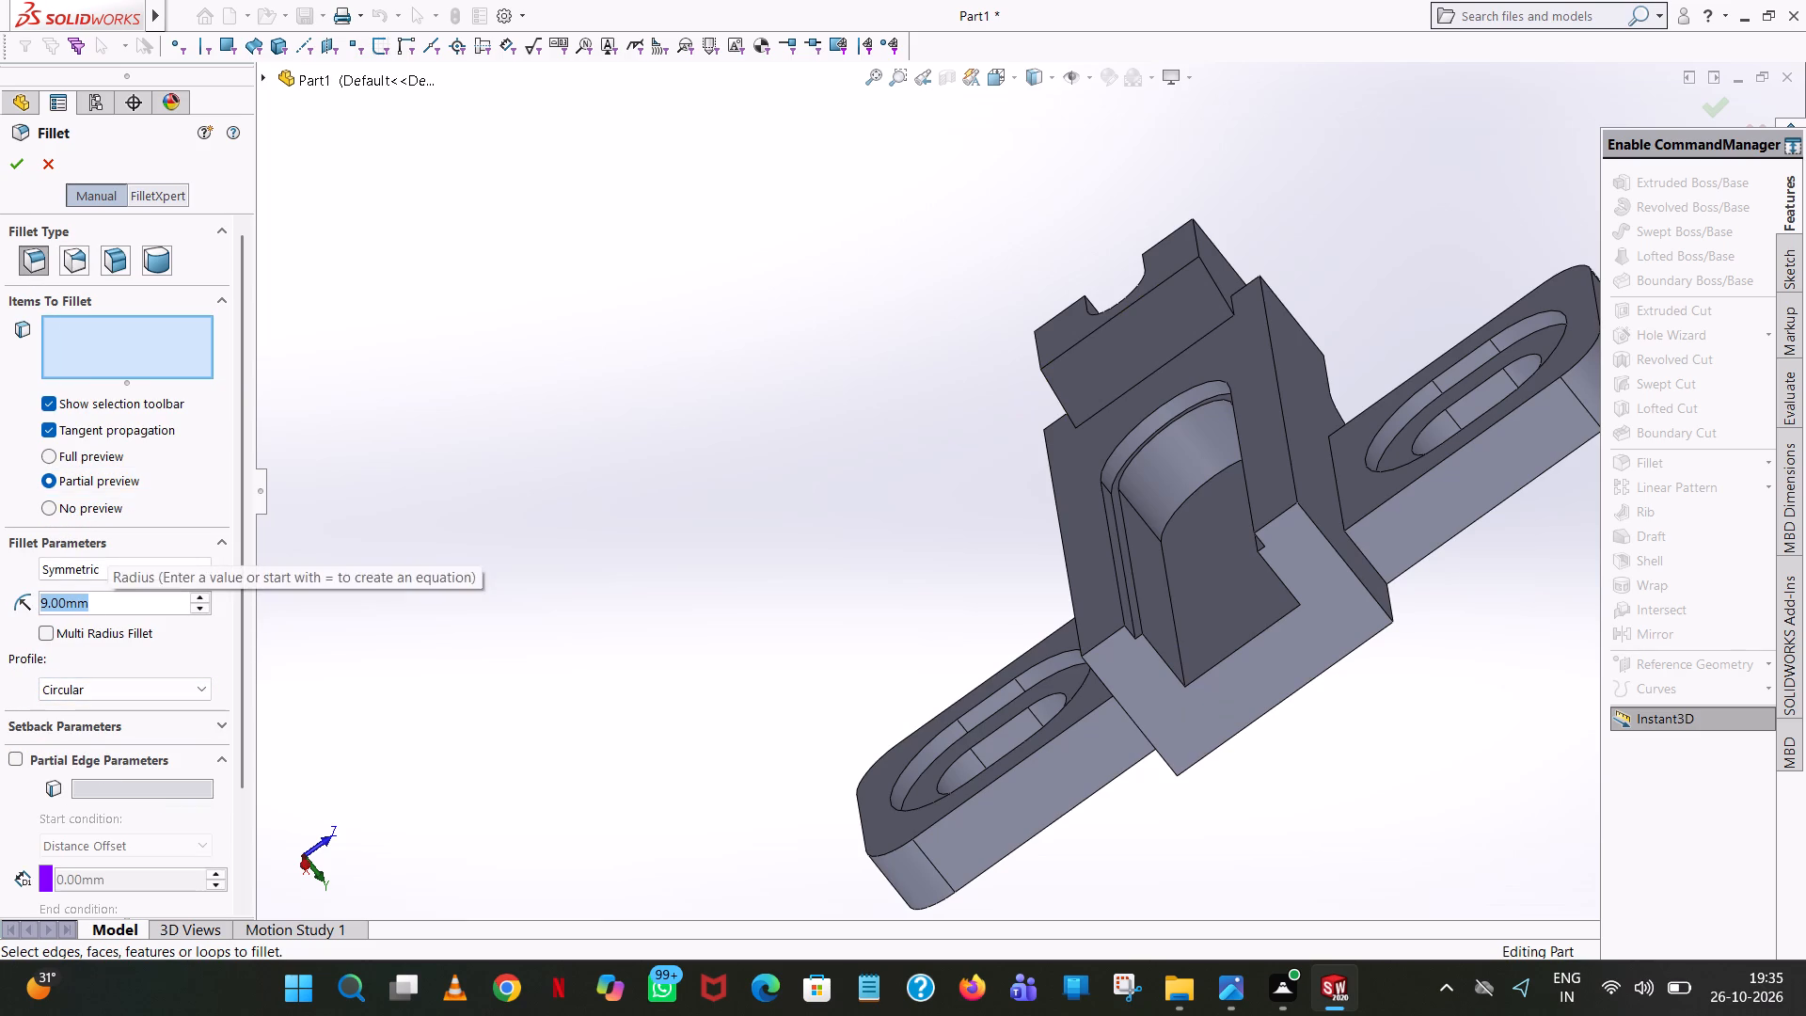
{"action": "type", "text": "4.5"}
{"action": "left_click", "coordinate": [562, 451]}
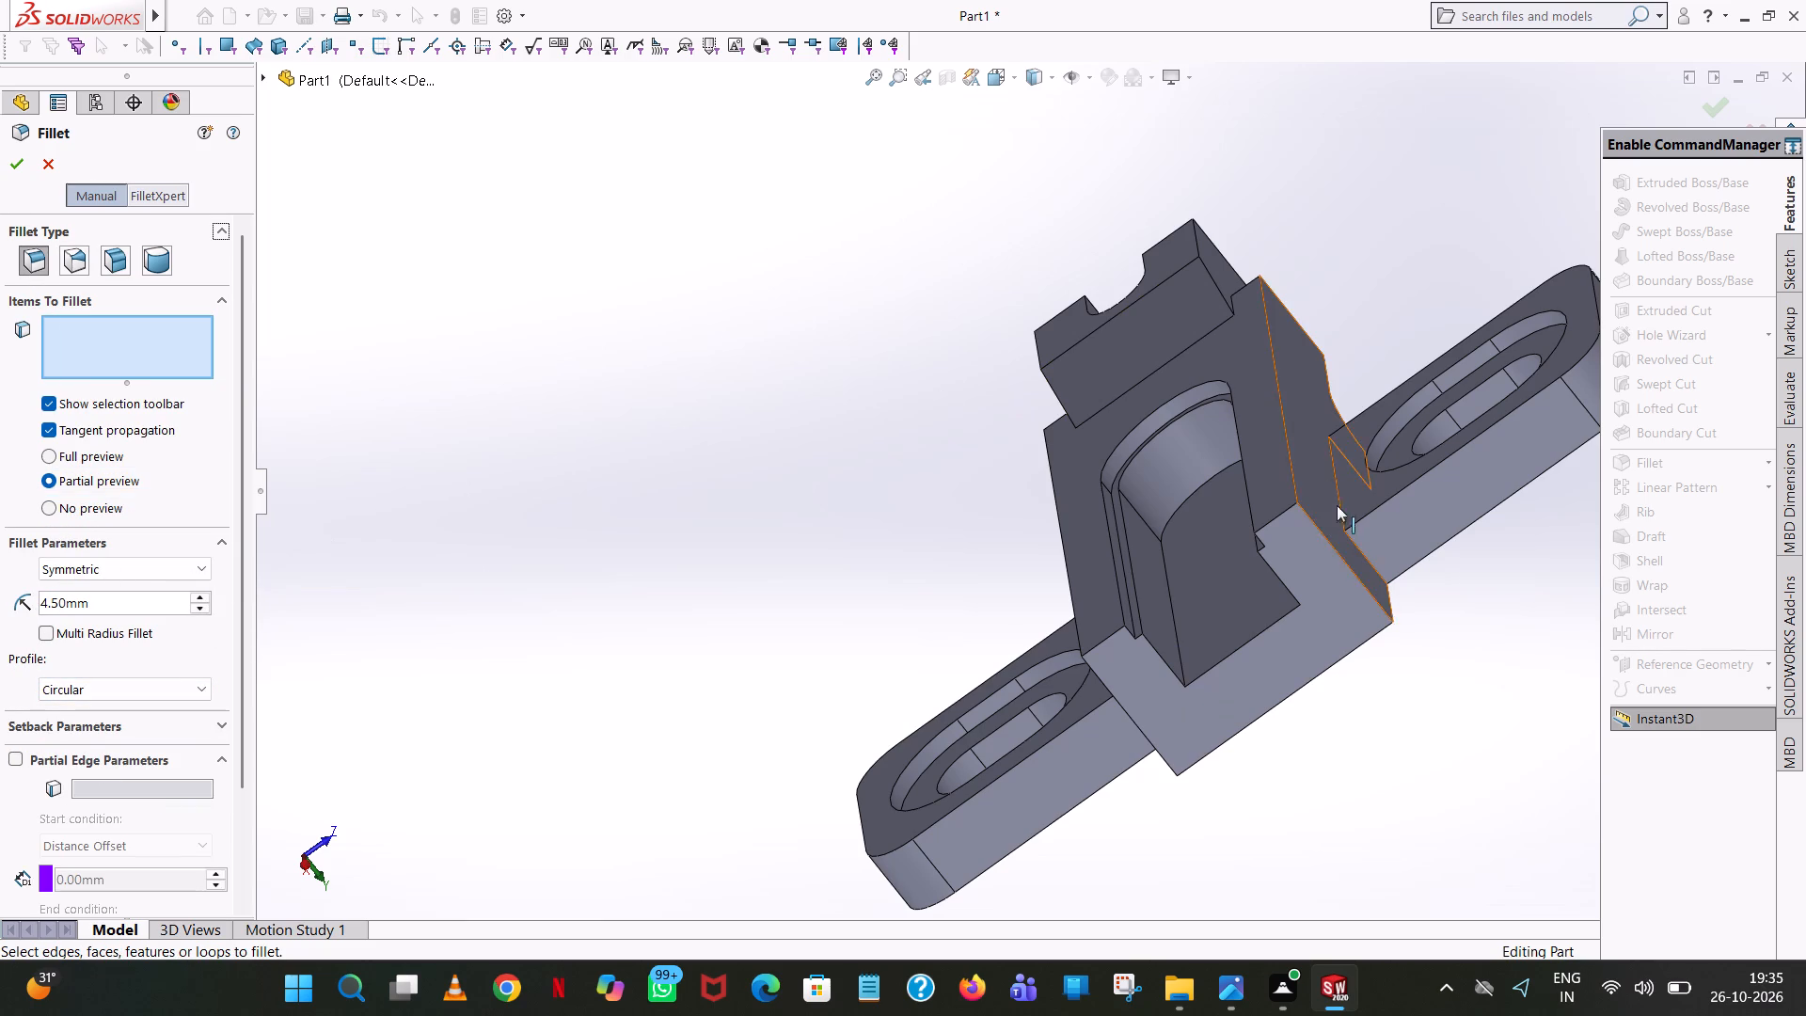
{"action": "left_click", "coordinate": [1181, 669]}
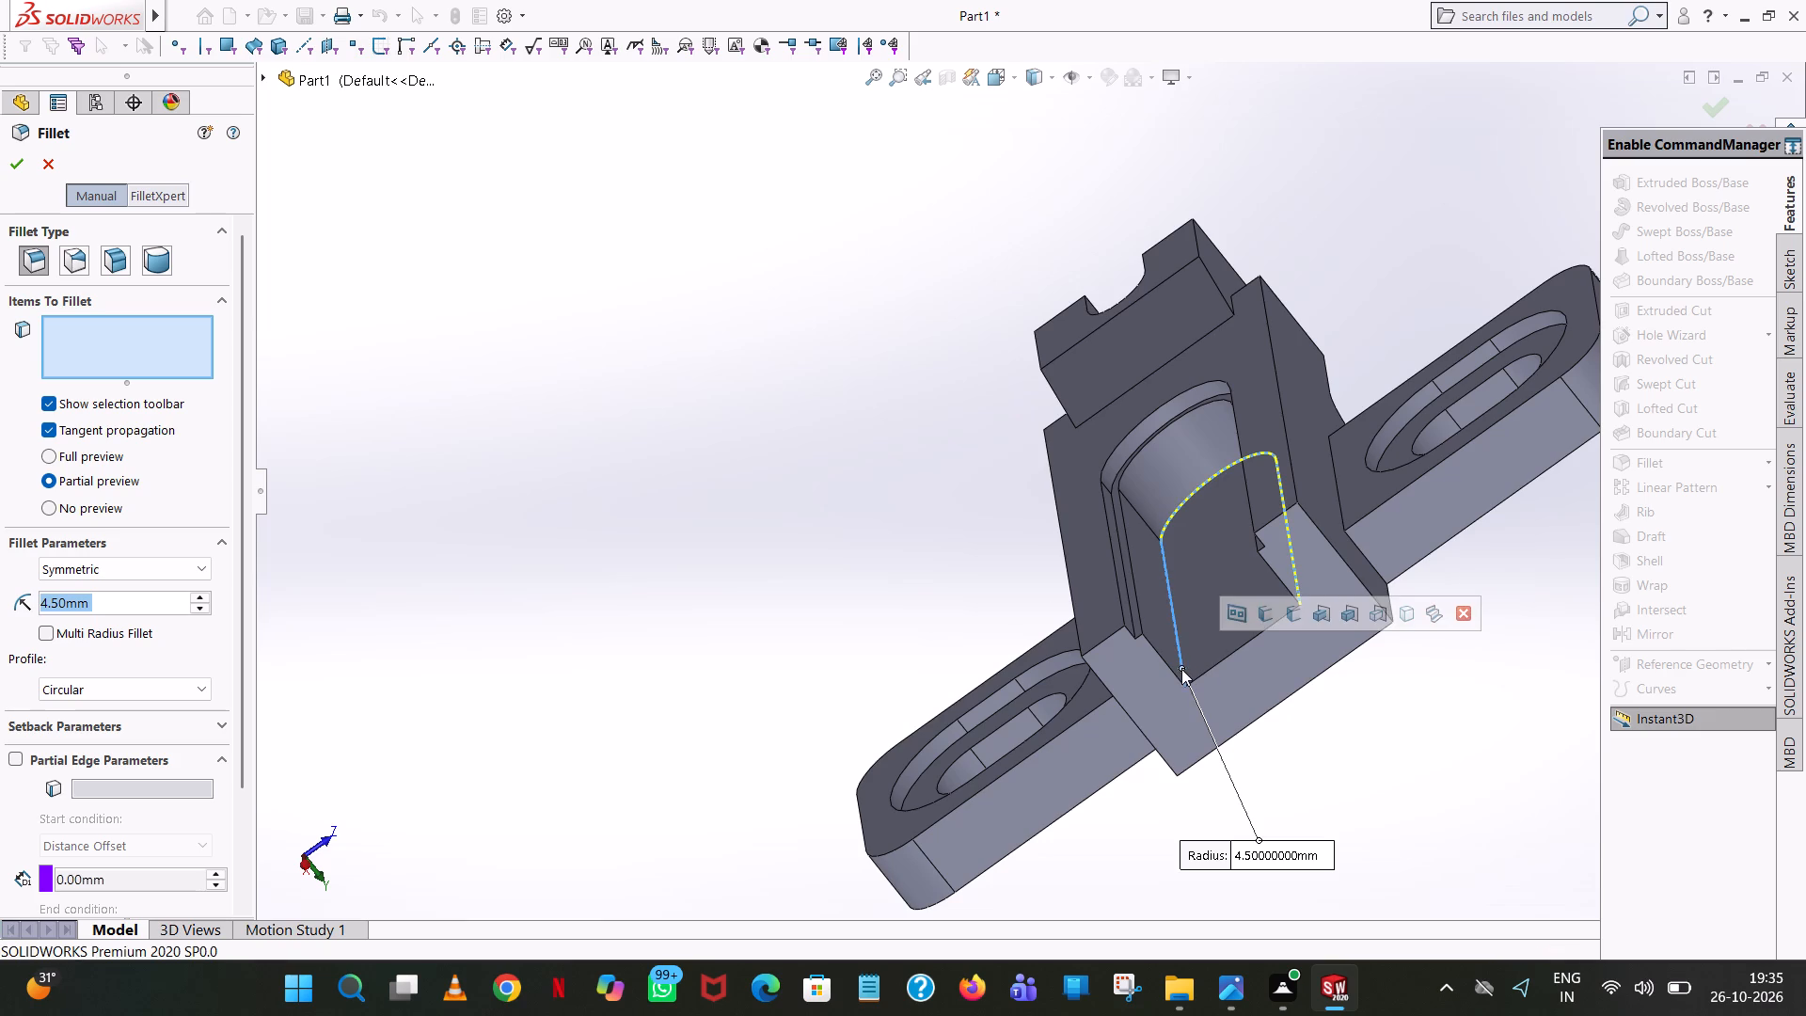
{"action": "left_click", "coordinate": [17, 175]}
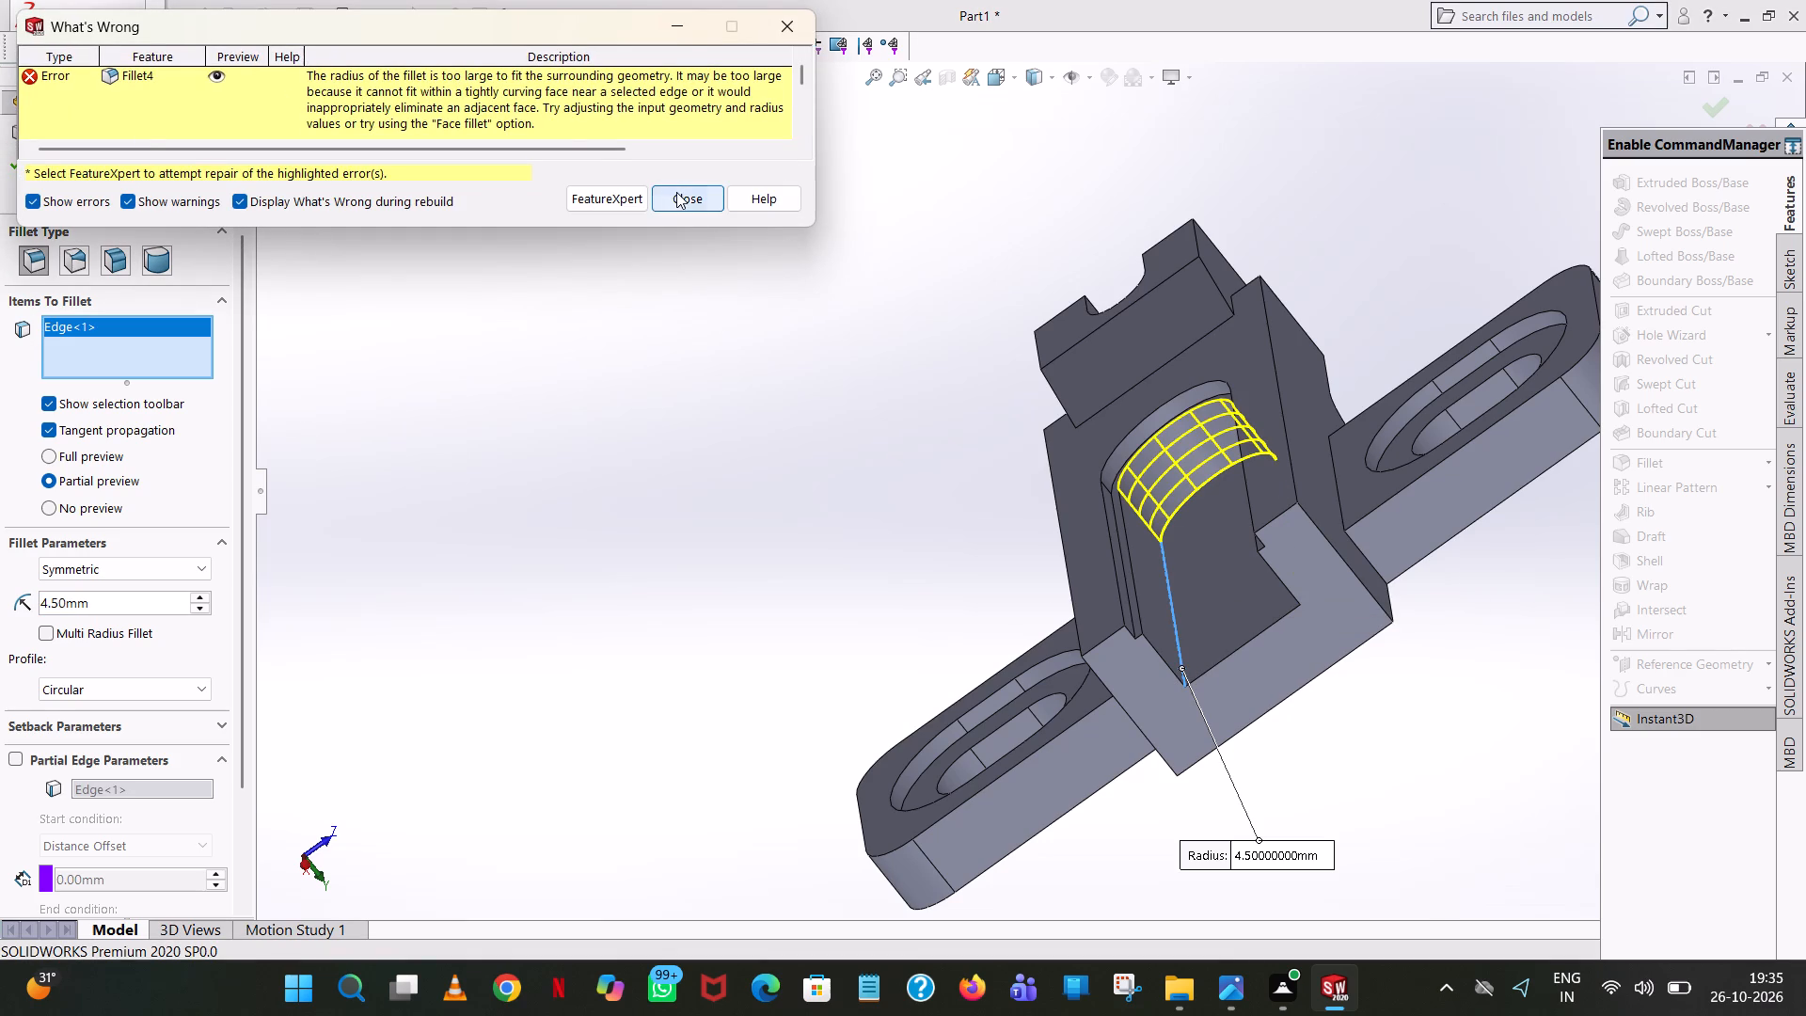
{"action": "left_click", "coordinate": [676, 192]}
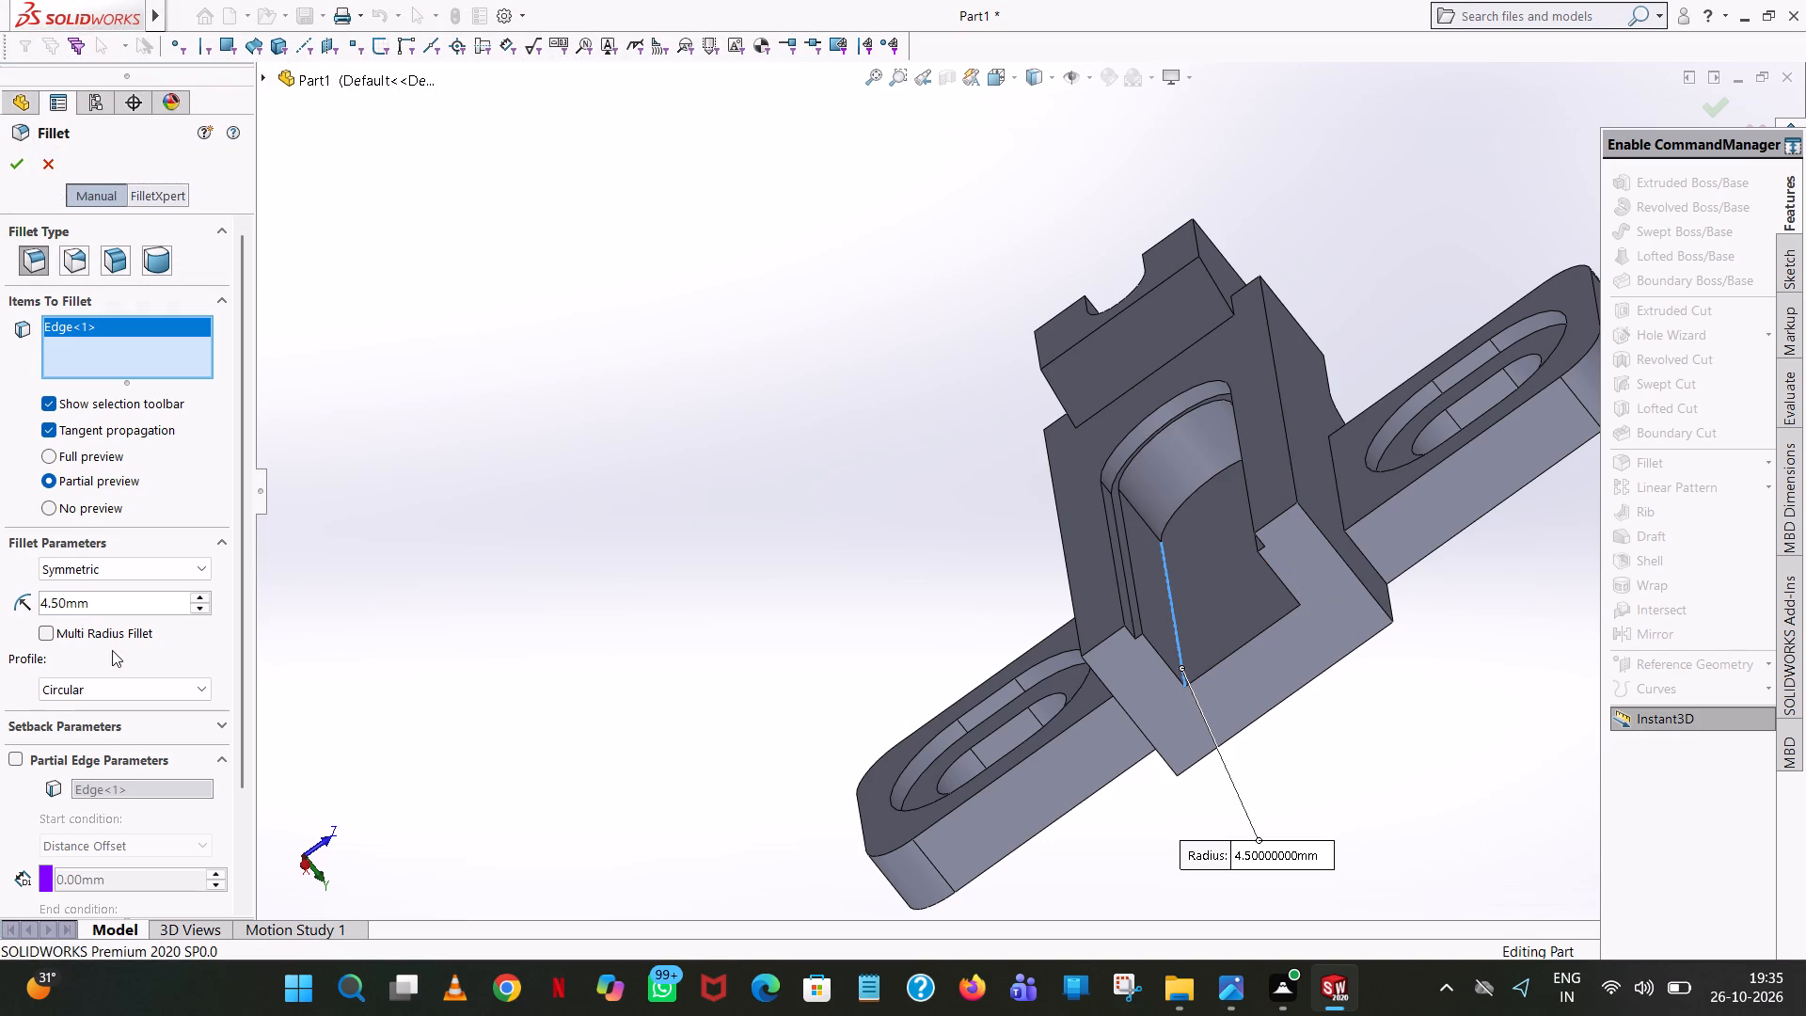
Set the floor-edge fillet's radius to 2 mm and apply it to the deep inner slot.
{"action": "double_click", "coordinate": [126, 596]}
{"action": "key", "text": "2"}
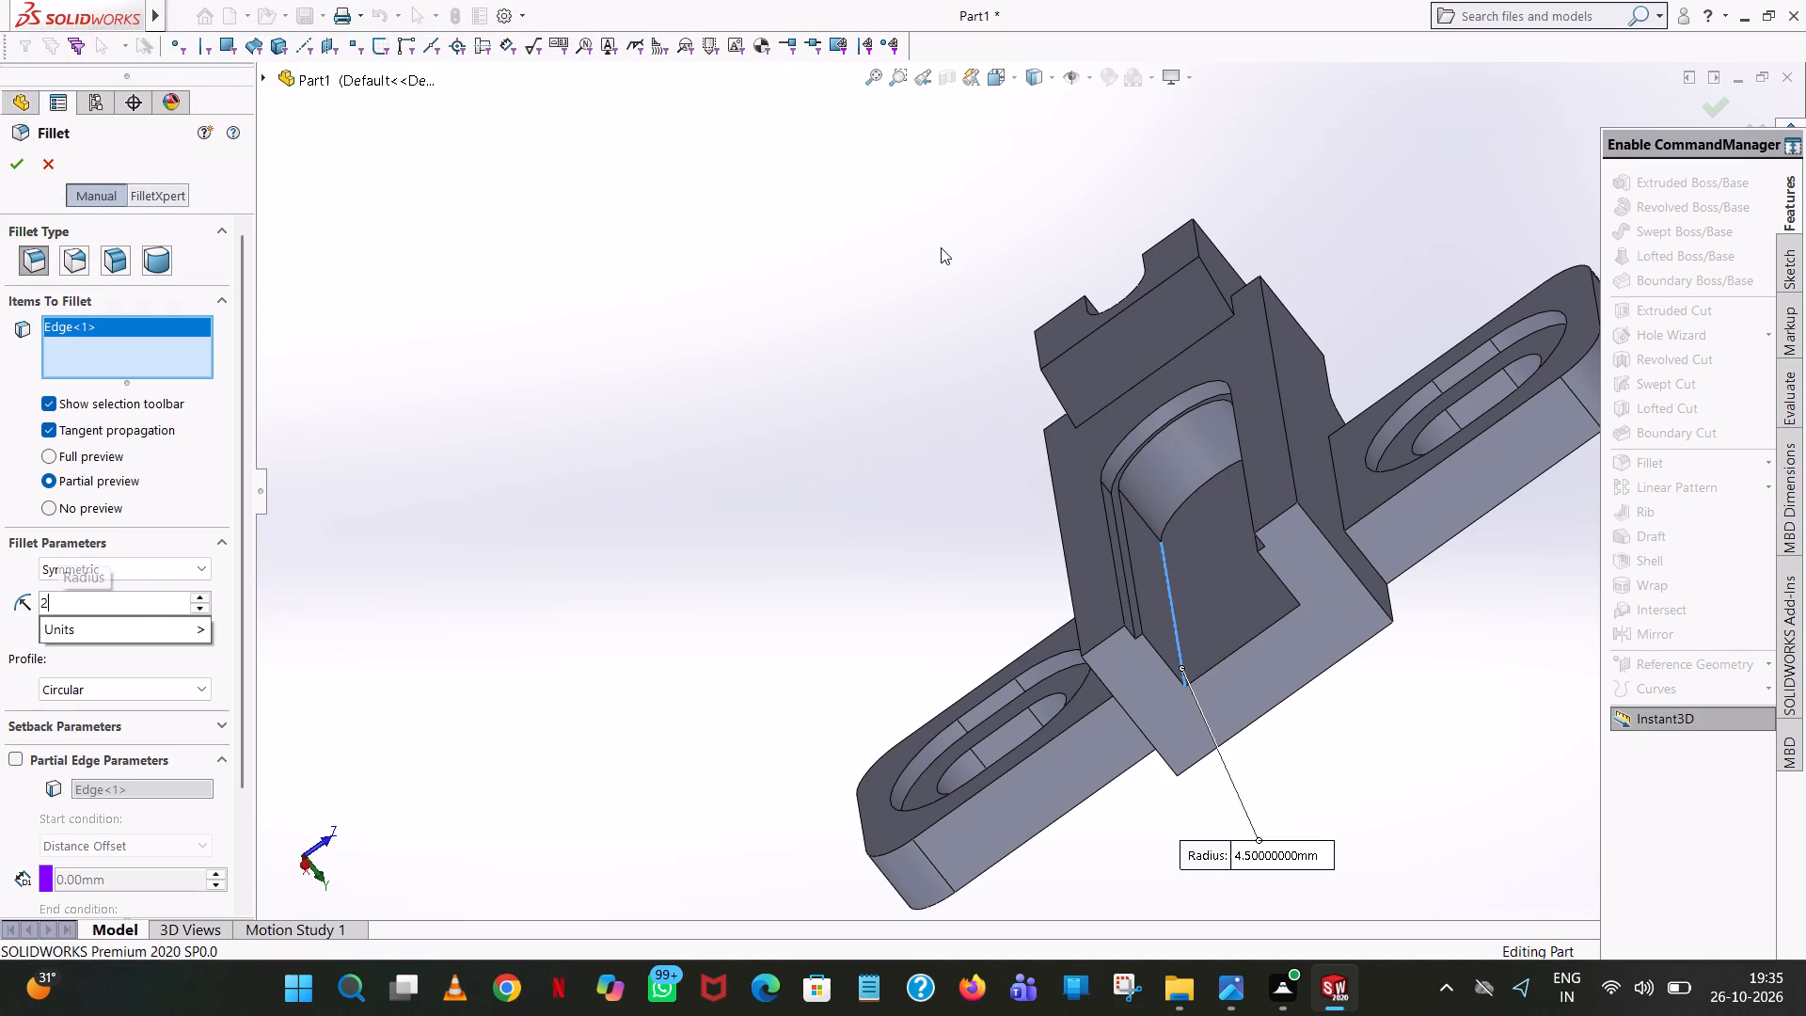
{"action": "left_click", "coordinate": [941, 247]}
{"action": "left_click", "coordinate": [21, 161]}
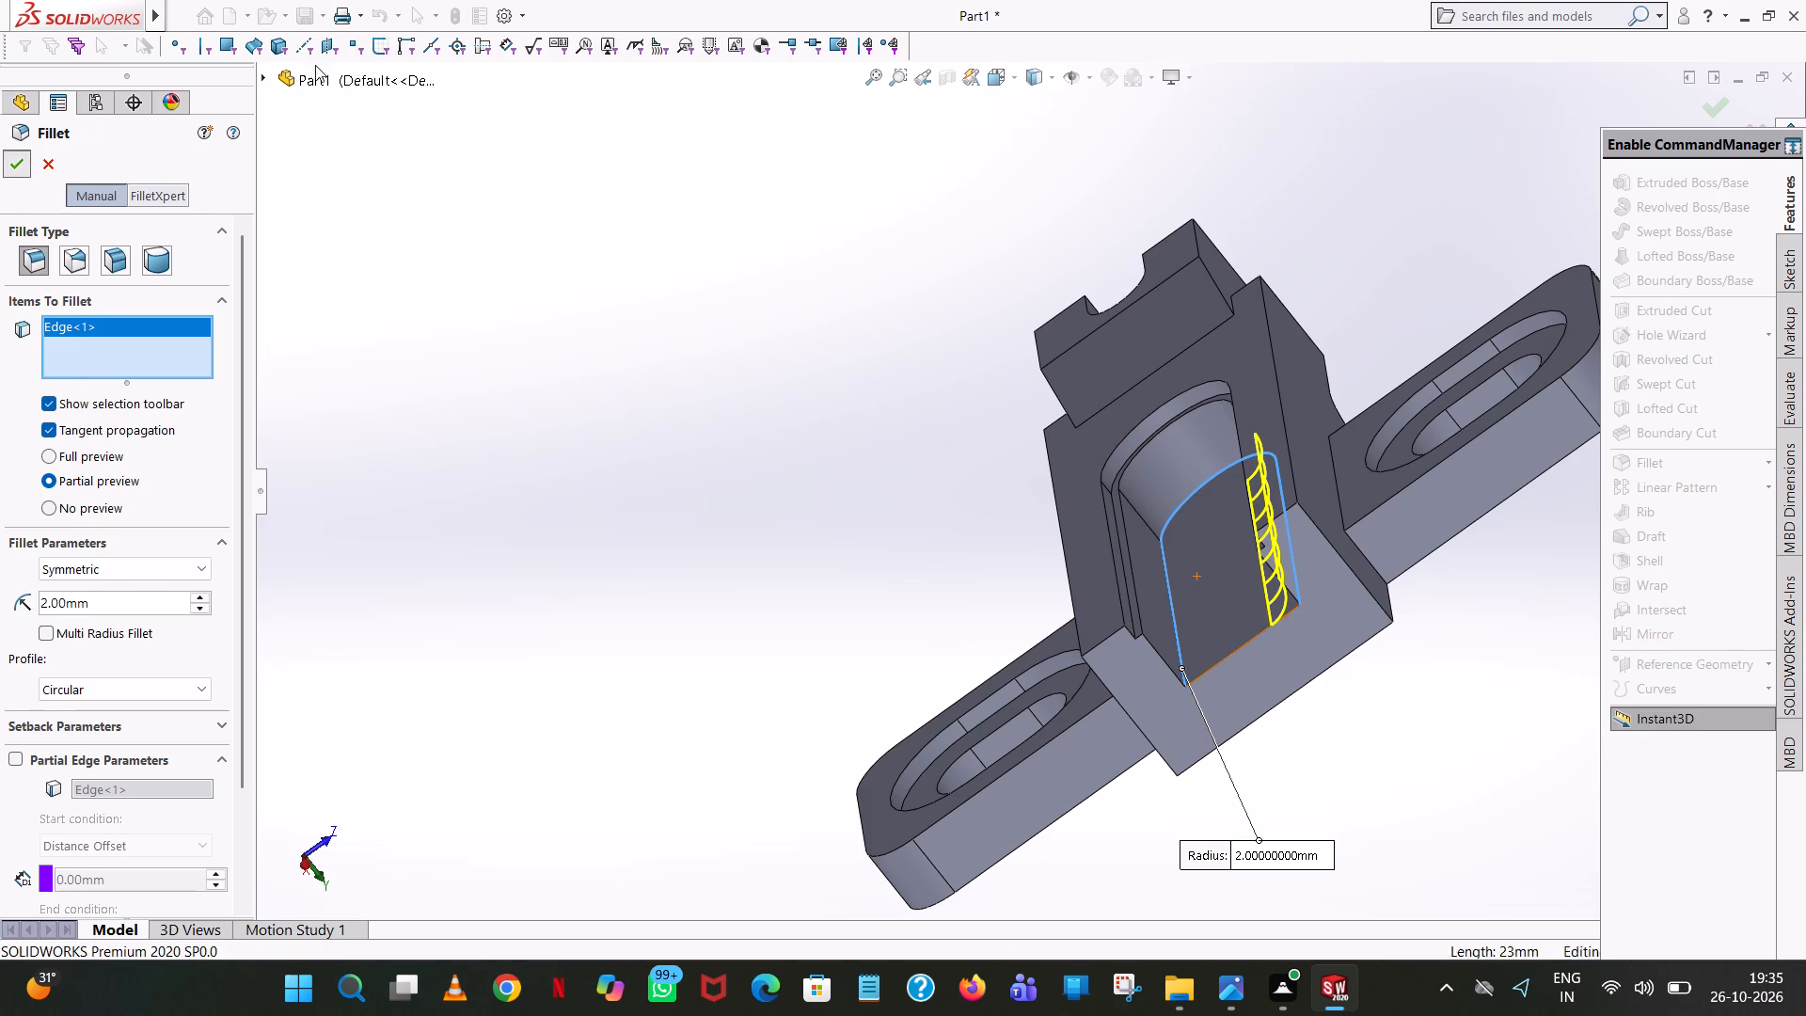
Fillet the shallow outer slot's floor edge with a 1 mm symmetric constant radius, following the tangent edges.
{"action": "middle_click_drag", "start_coordinate": [793, 429], "coordinate": [778, 198]}
{"action": "scroll", "coordinate": [784, 177], "scroll_direction": "down", "scroll_amount": 1}
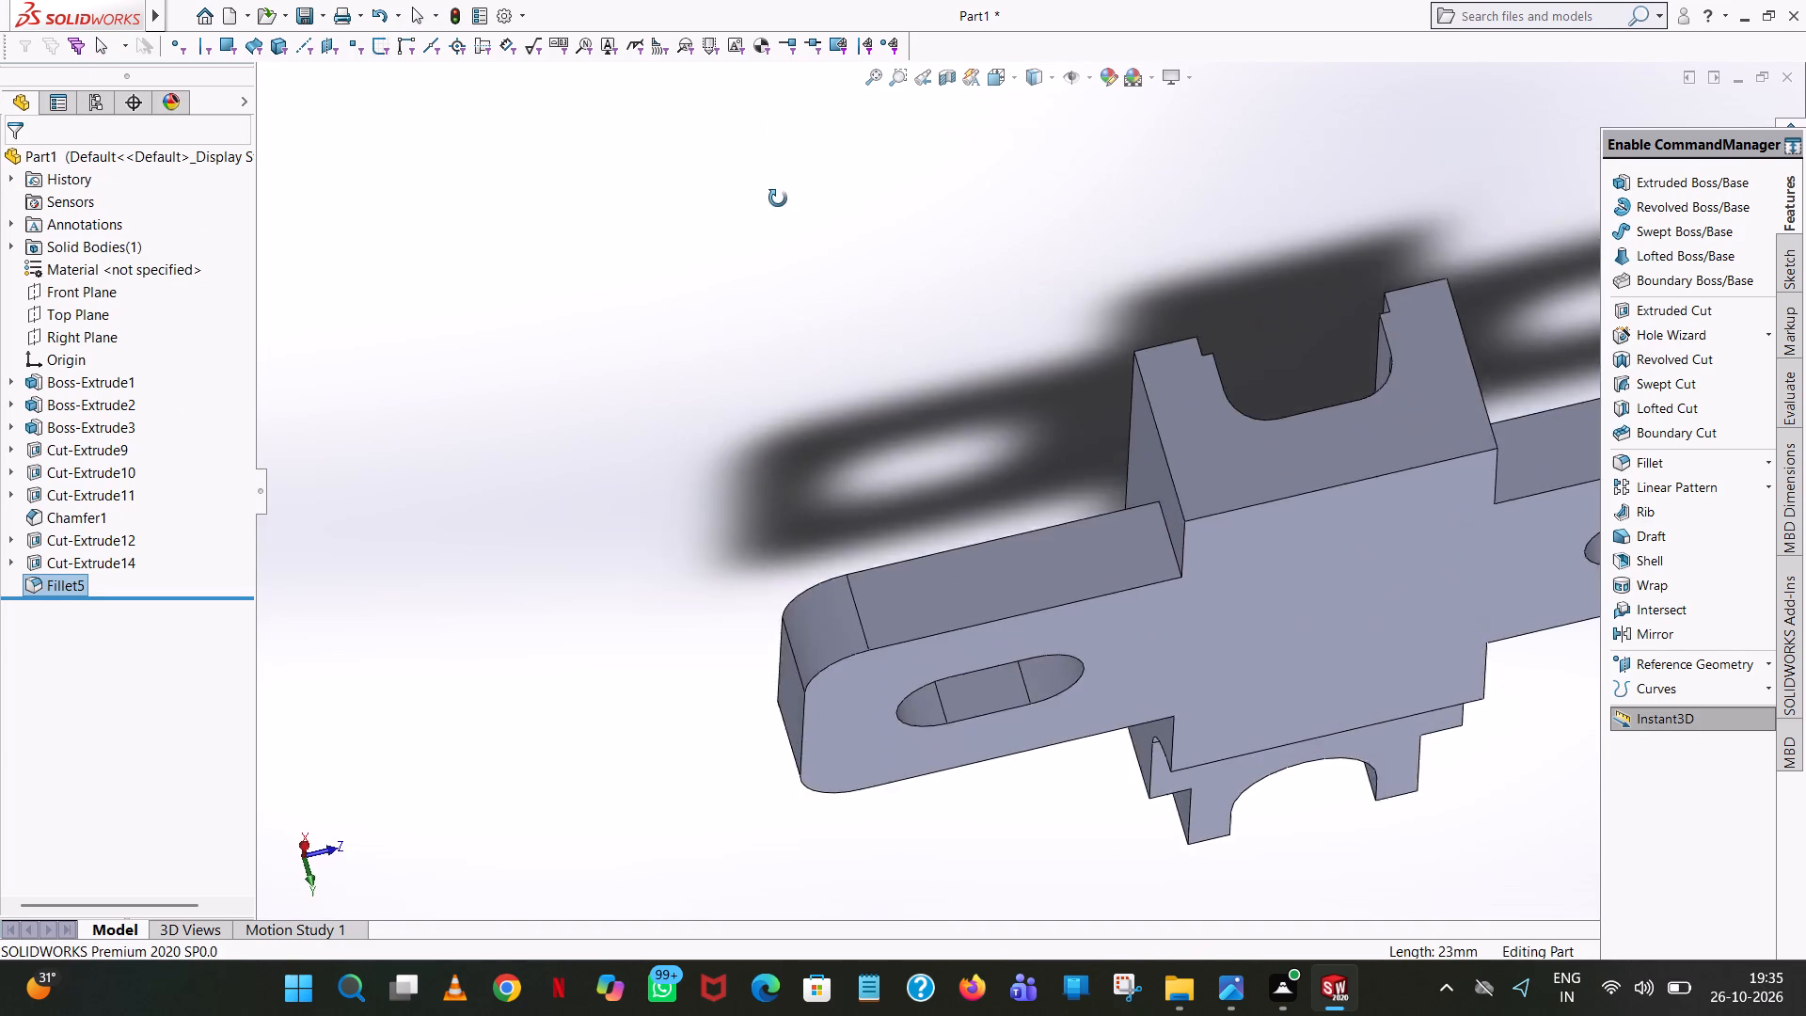
{"action": "middle_click_drag", "start_coordinate": [778, 198], "coordinate": [759, 320]}
{"action": "scroll", "coordinate": [759, 321], "scroll_direction": "up", "scroll_amount": 1}
{"action": "middle_click_drag", "start_coordinate": [1096, 421], "coordinate": [1168, 644]}
{"action": "middle_click_drag", "start_coordinate": [1159, 632], "coordinate": [1098, 561]}
{"action": "scroll", "coordinate": [1098, 561], "scroll_direction": "down", "scroll_amount": 1}
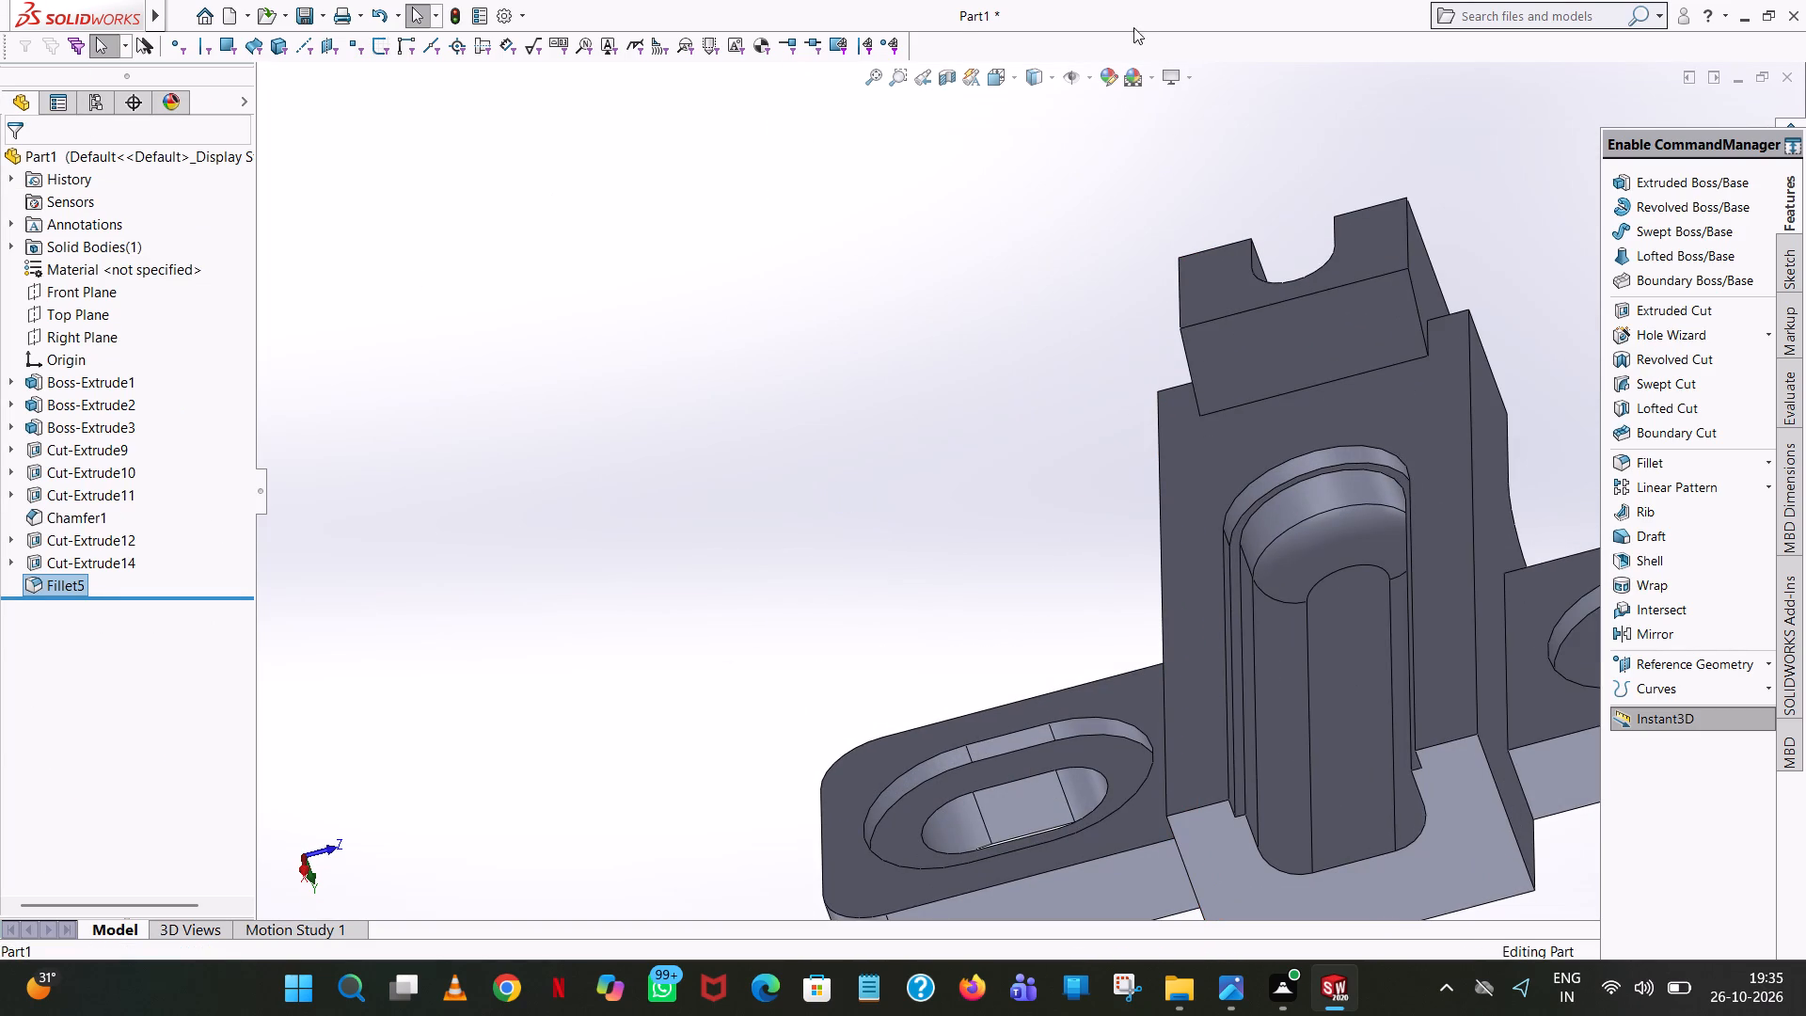
{"action": "left_click", "coordinate": [1623, 462]}
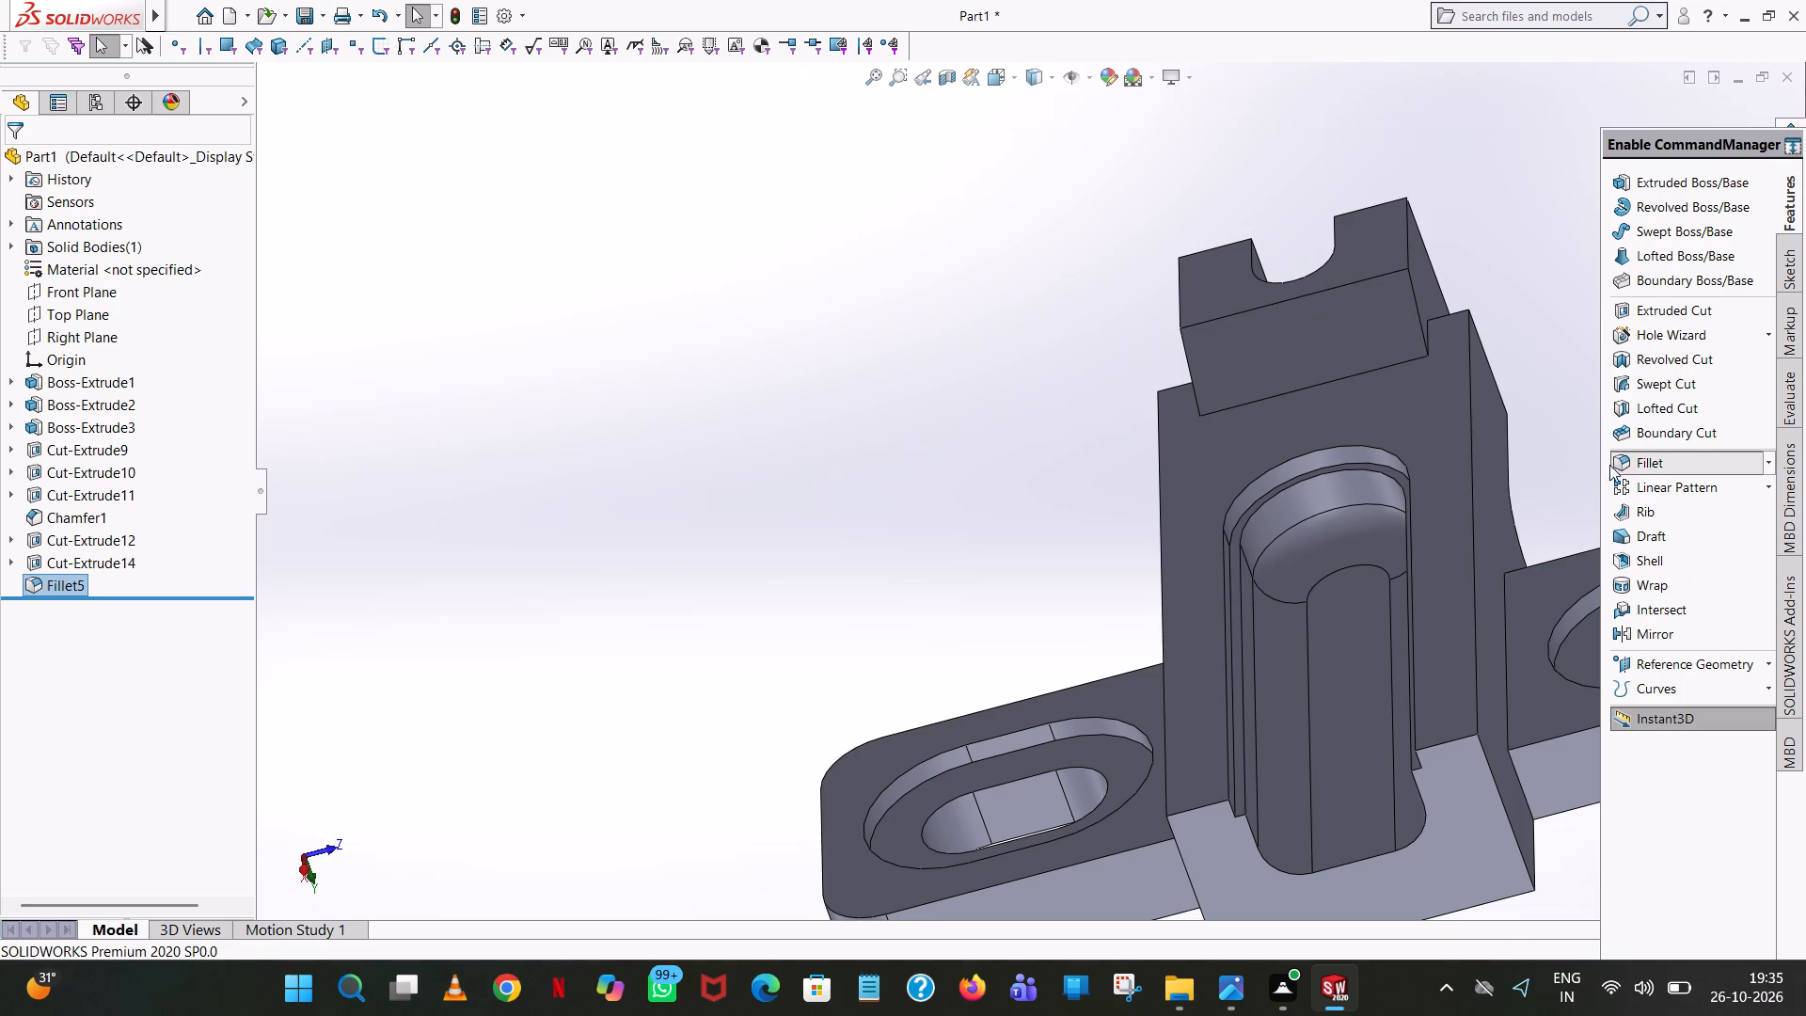
{"action": "key", "text": "1"}
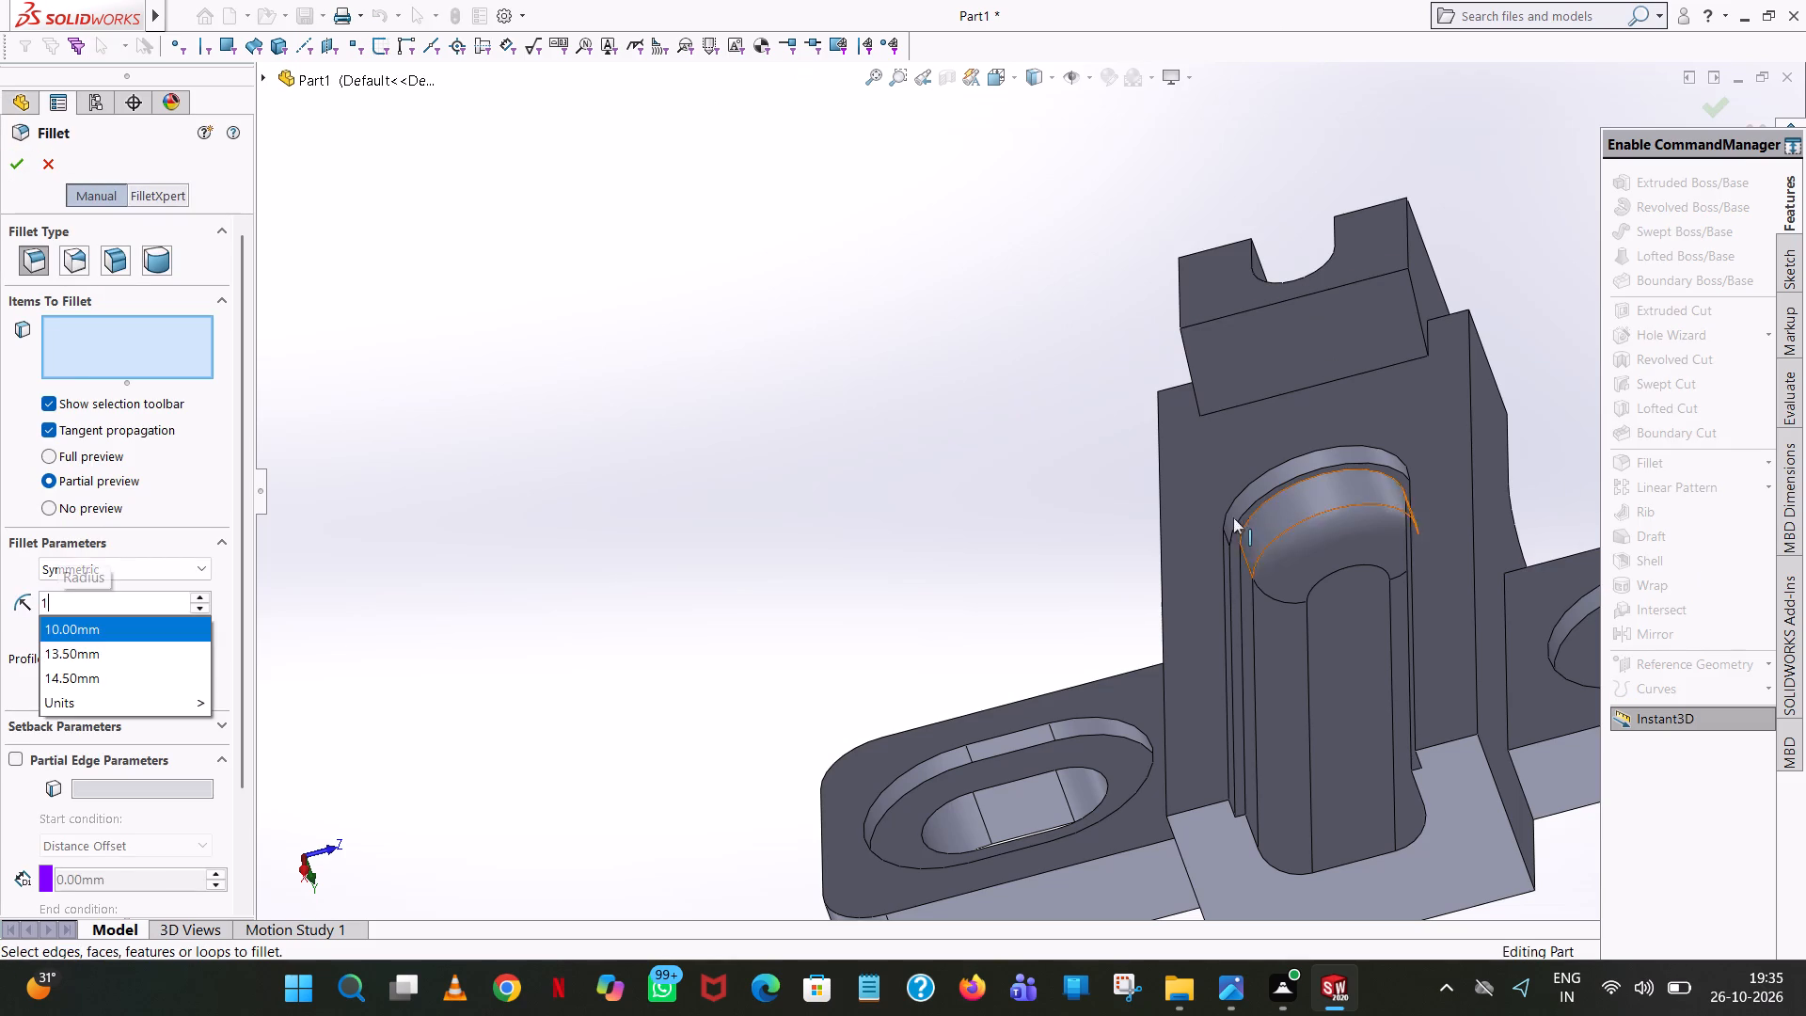
{"action": "left_click", "coordinate": [857, 526]}
{"action": "scroll", "coordinate": [1319, 761], "scroll_direction": "up", "scroll_amount": 1}
{"action": "middle_click_drag", "start_coordinate": [1310, 749], "coordinate": [1280, 716]}
{"action": "scroll", "coordinate": [1278, 716], "scroll_direction": "up", "scroll_amount": 1}
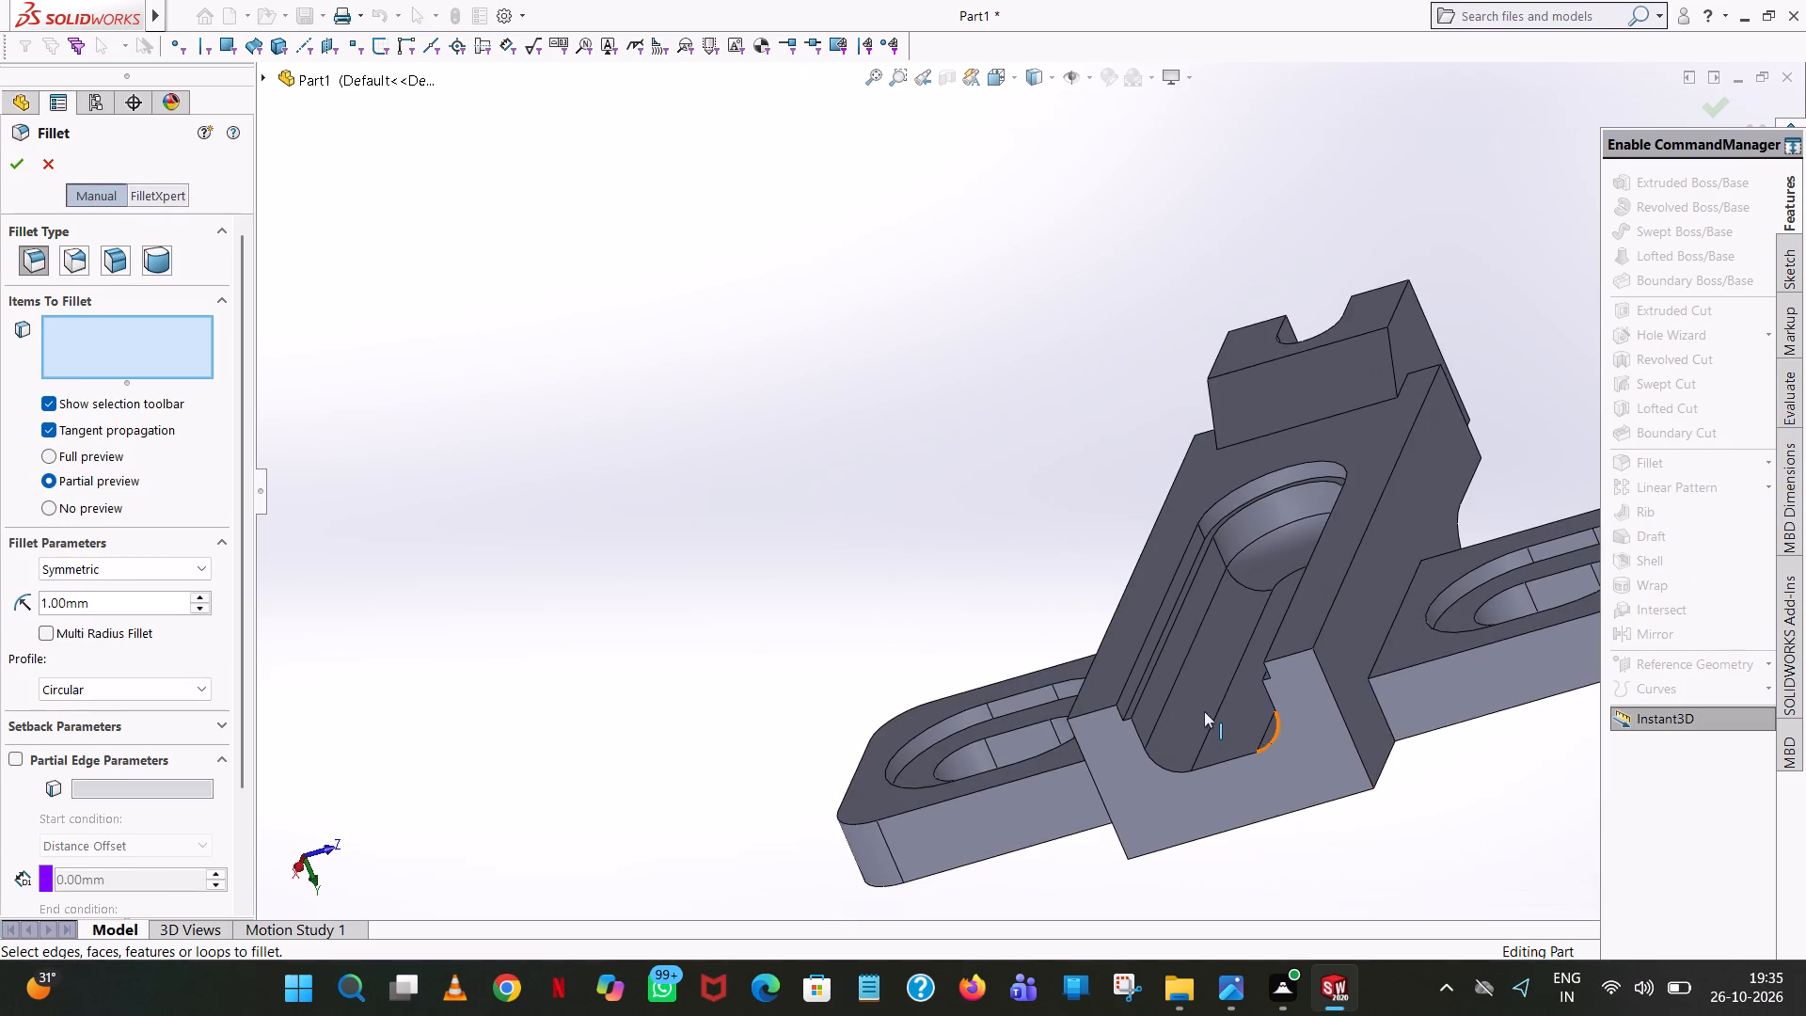
{"action": "scroll", "coordinate": [1204, 711], "scroll_direction": "down", "scroll_amount": 5}
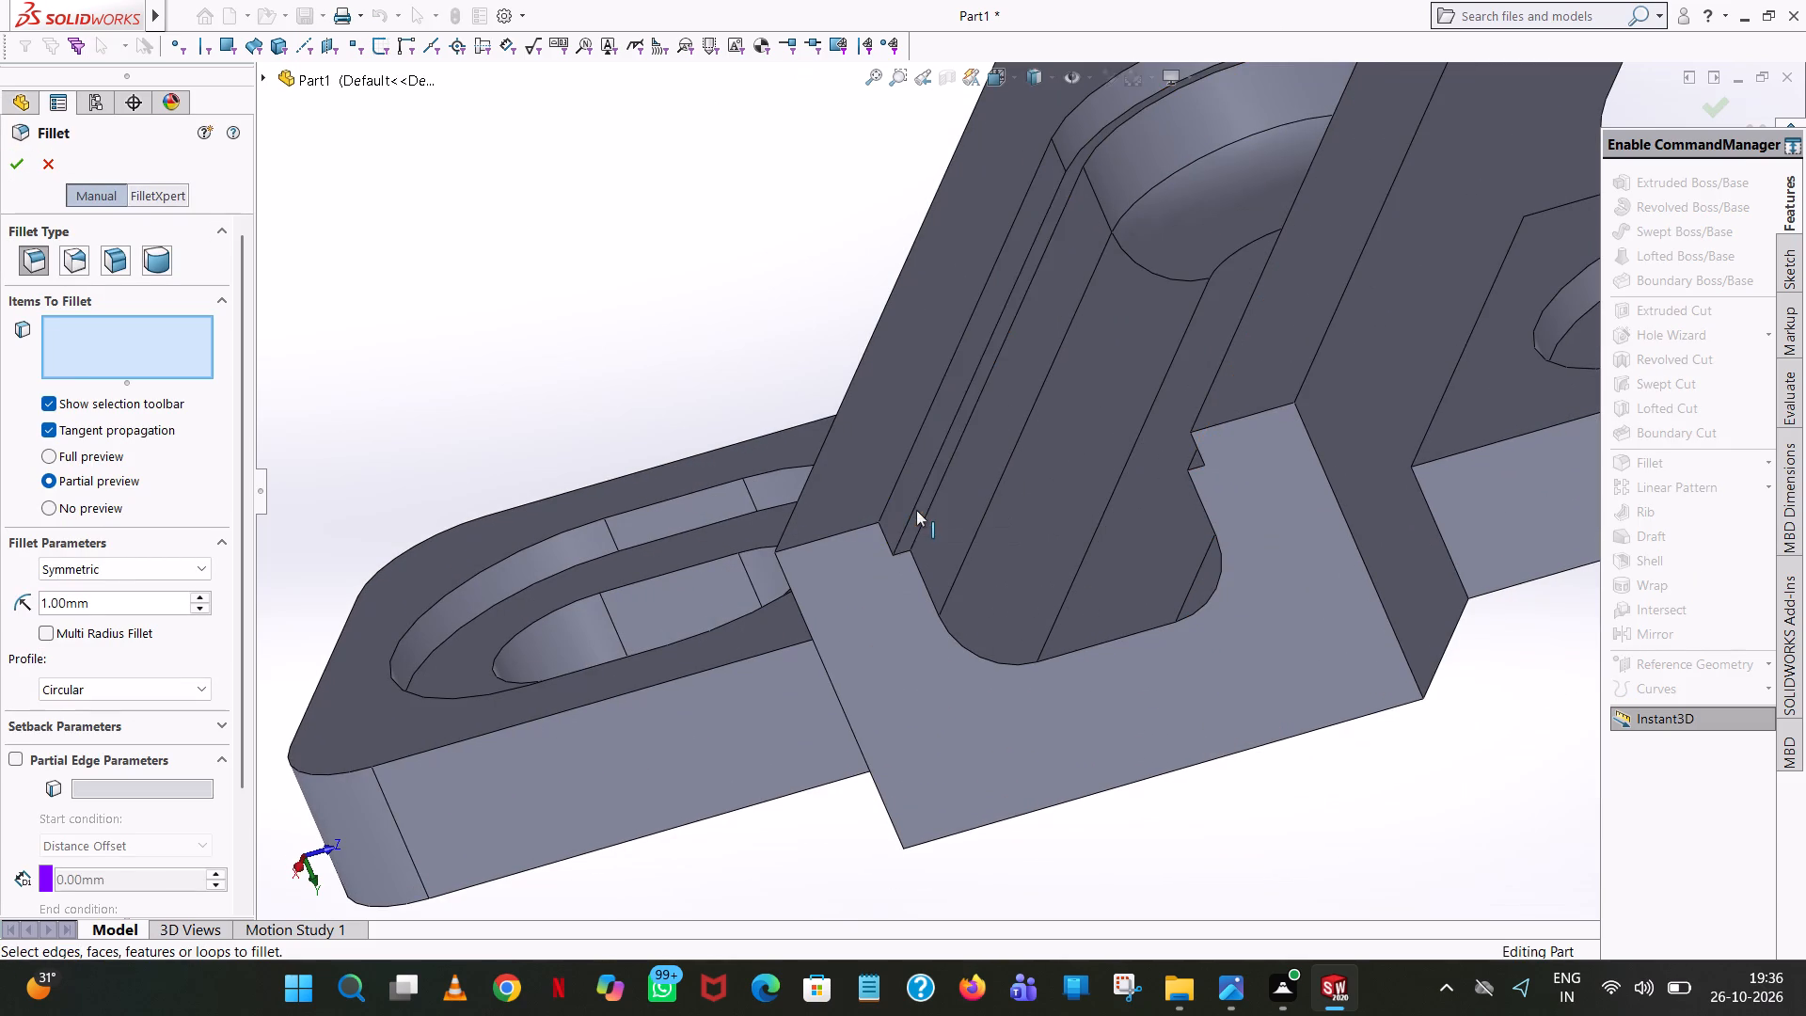
{"action": "left_click", "coordinate": [916, 509]}
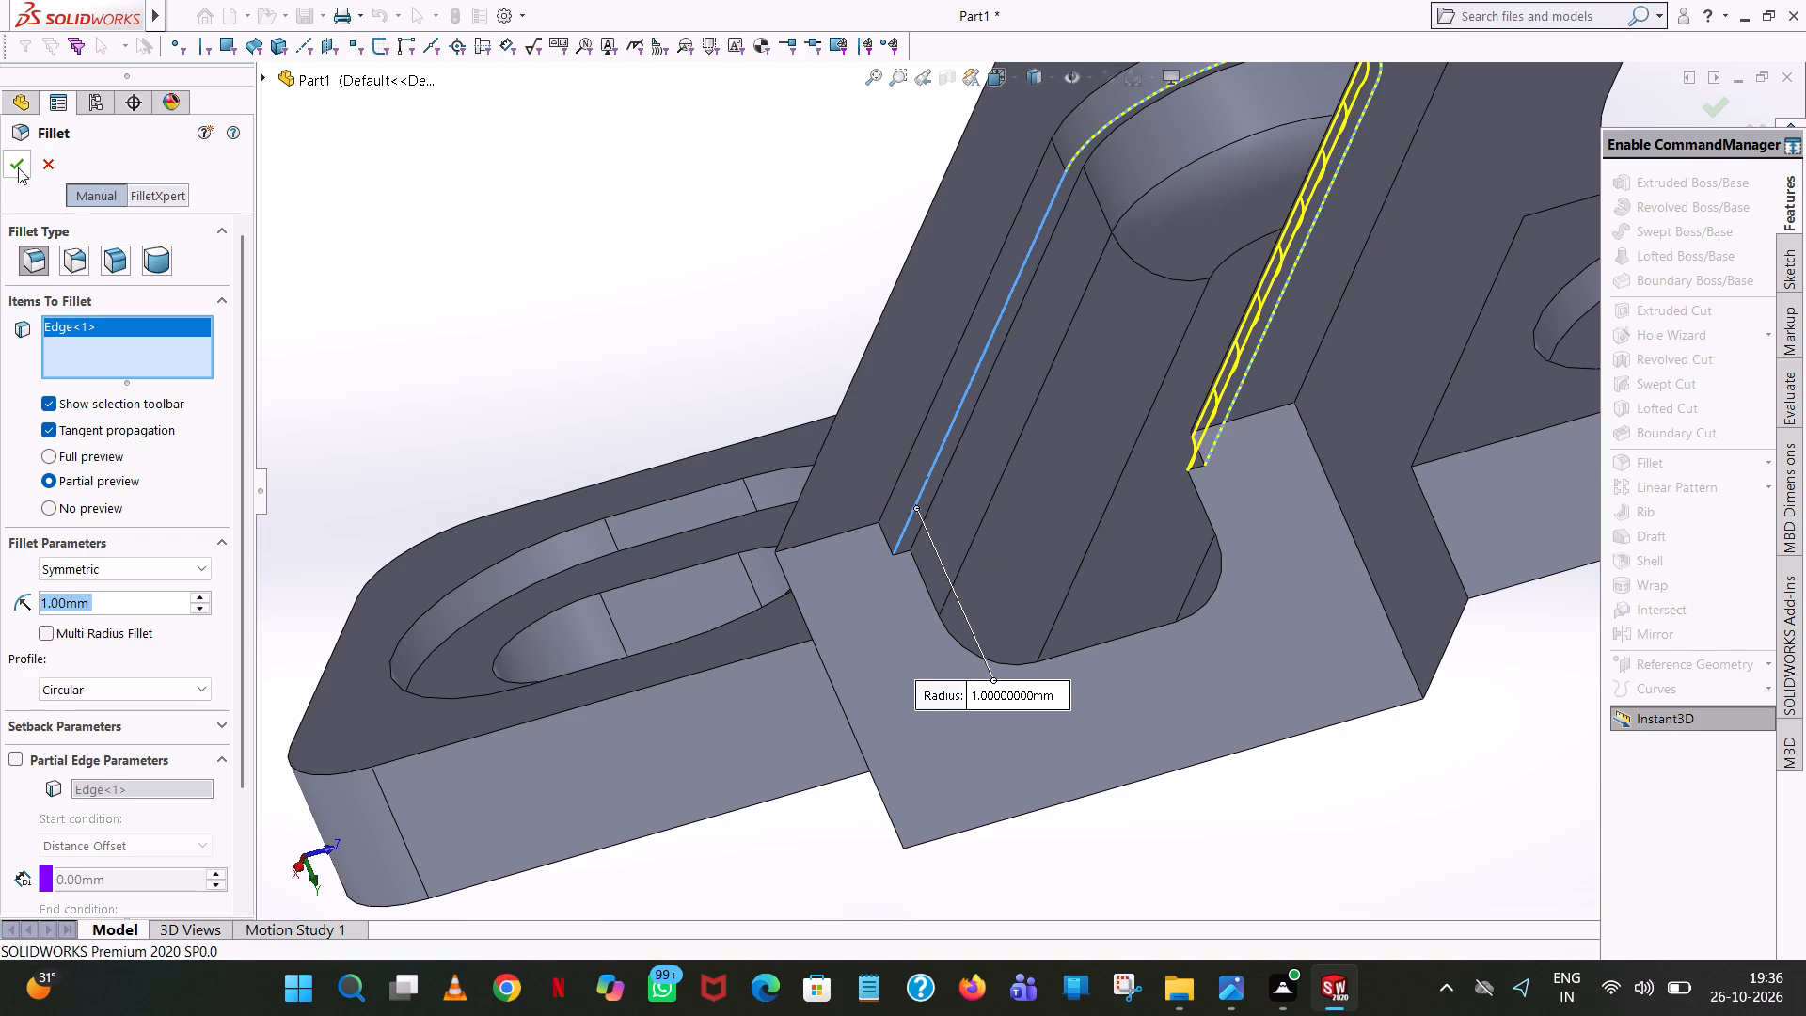
{"action": "left_click", "coordinate": [18, 167]}
Examine the filleted stepped slot, the side ears' recessed slots and the overall part from several angles.
{"action": "middle_click_drag", "start_coordinate": [618, 271], "coordinate": [709, 246]}
{"action": "scroll", "coordinate": [709, 246], "scroll_direction": "up", "scroll_amount": 2}
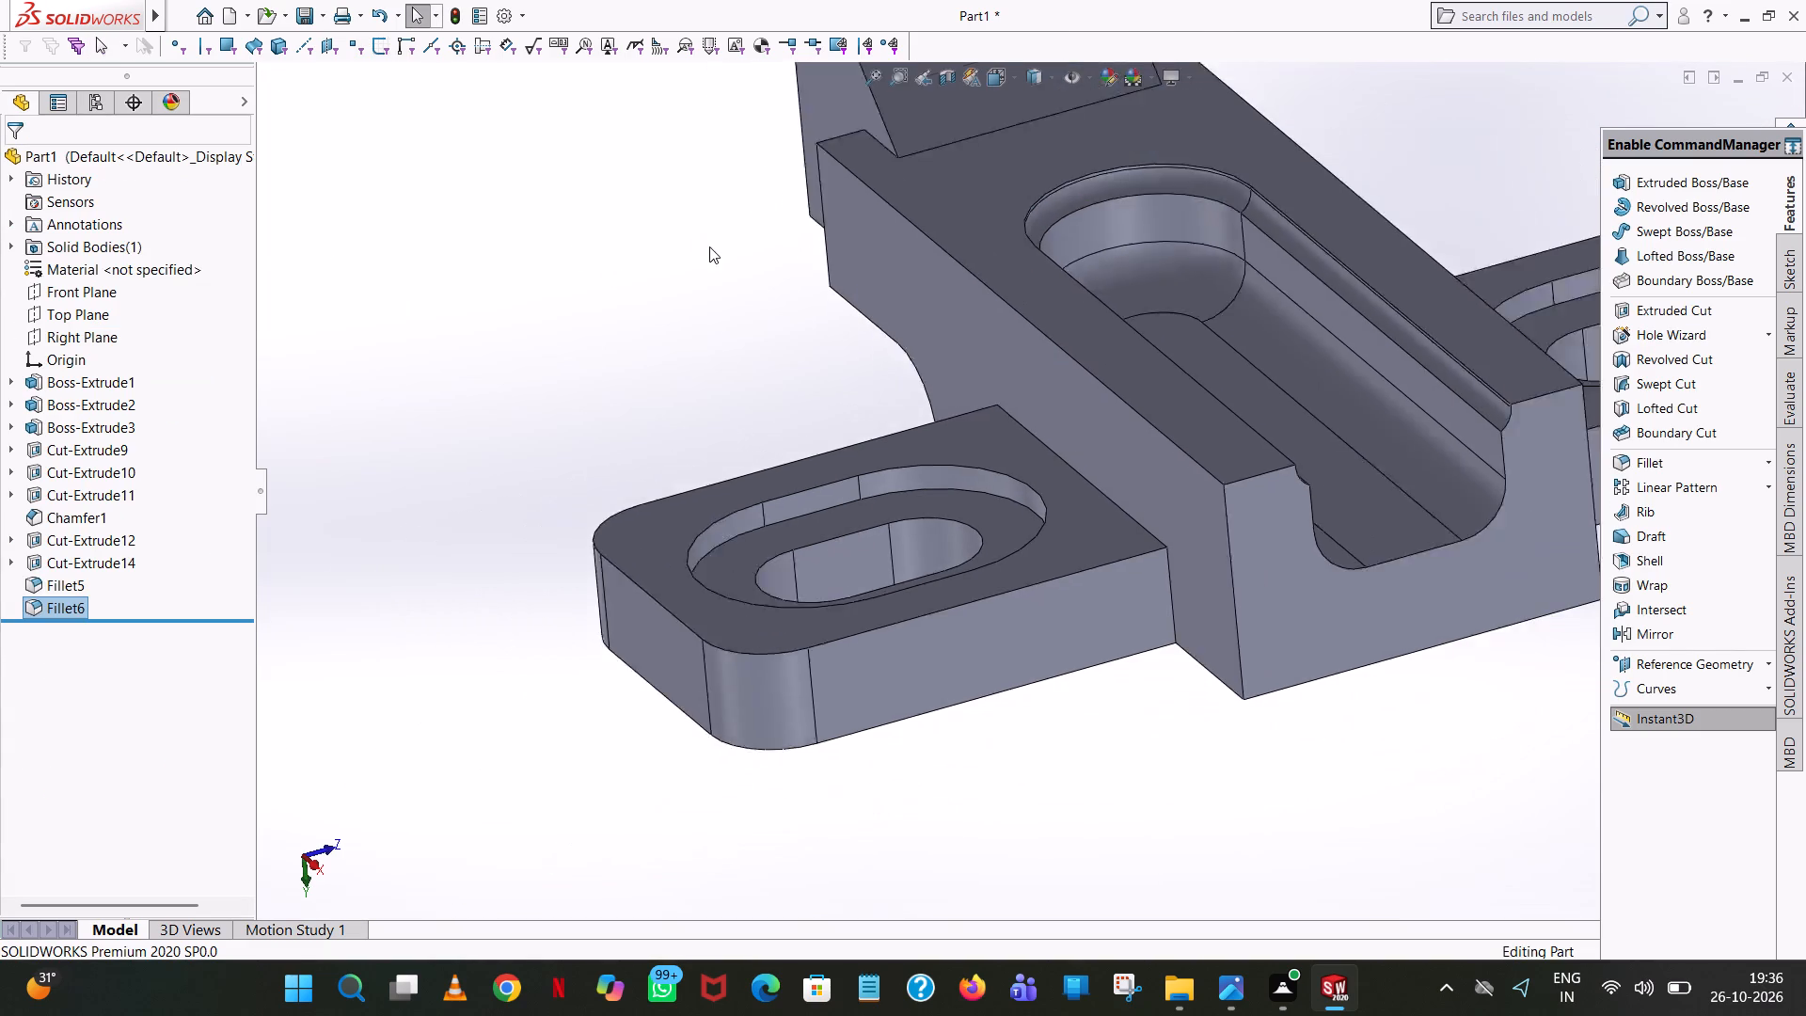
{"action": "scroll", "coordinate": [709, 246], "scroll_direction": "up", "scroll_amount": 2}
{"action": "scroll", "coordinate": [1287, 422], "scroll_direction": "up", "scroll_amount": 4}
{"action": "middle_click_drag", "start_coordinate": [1287, 422], "coordinate": [1212, 524]}
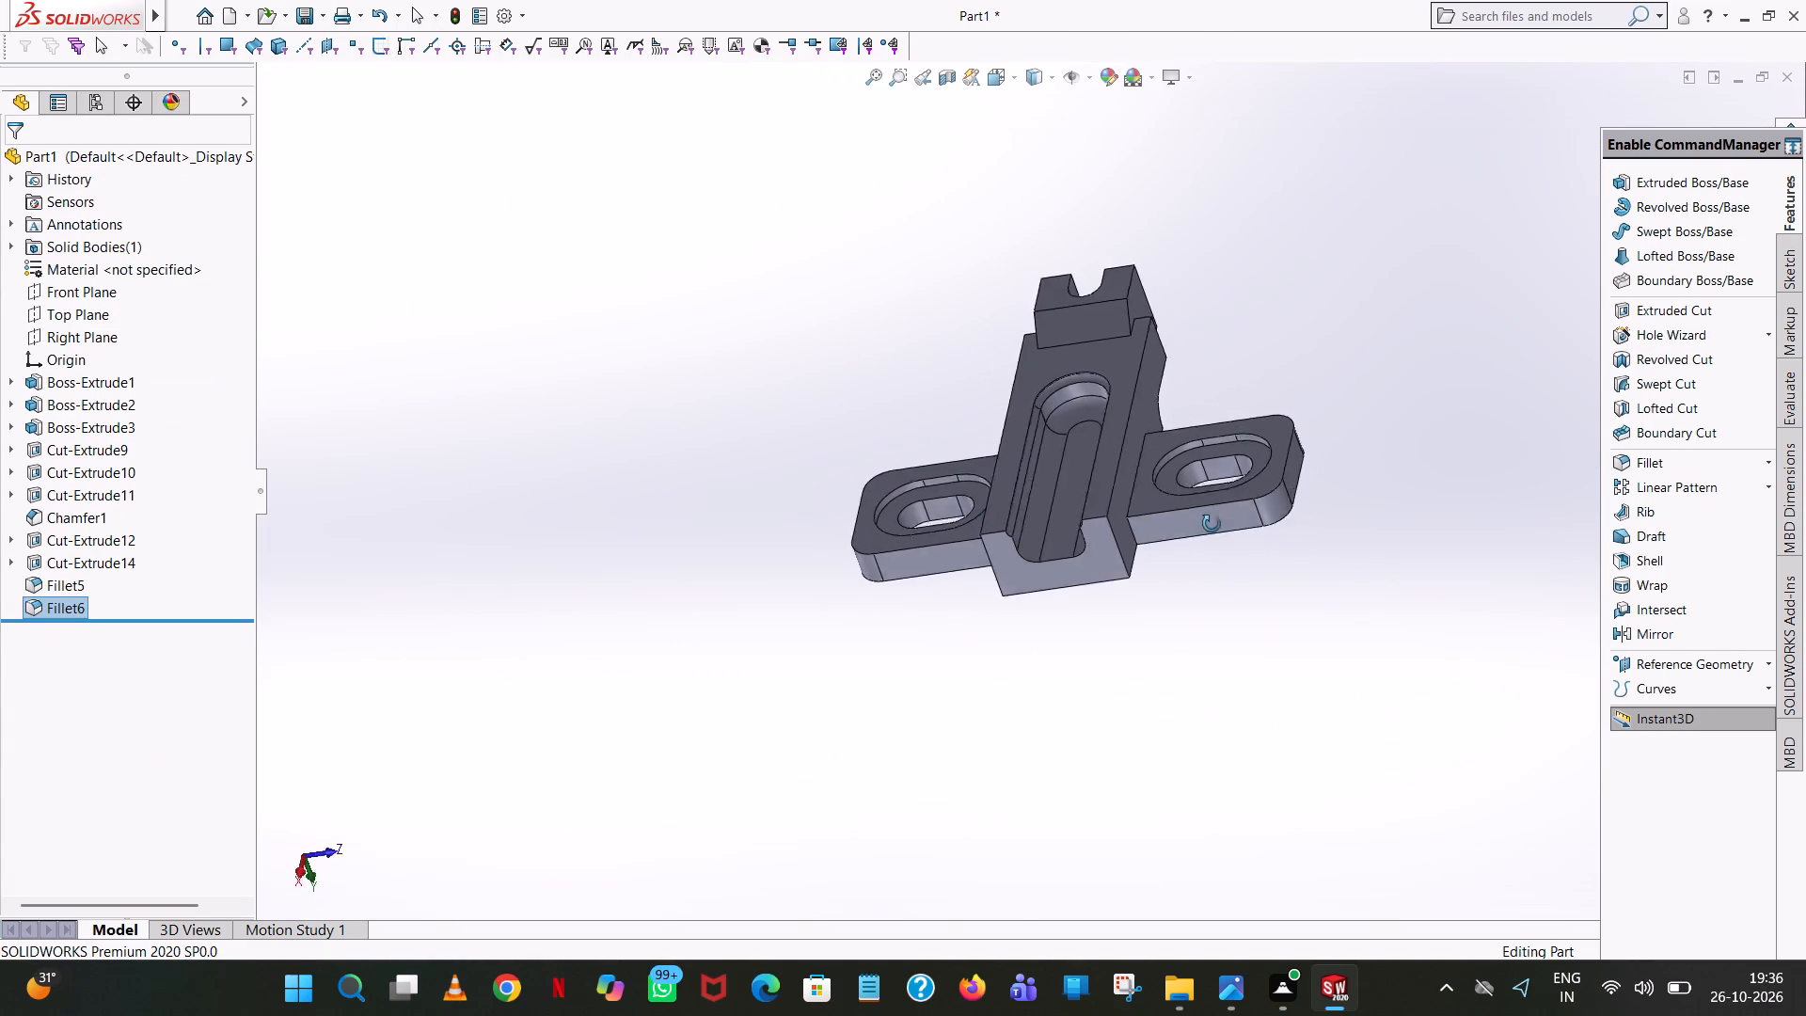
{"action": "middle_click_drag", "start_coordinate": [1212, 524], "coordinate": [1283, 720]}
{"action": "scroll", "coordinate": [1260, 749], "scroll_direction": "up", "scroll_amount": 1}
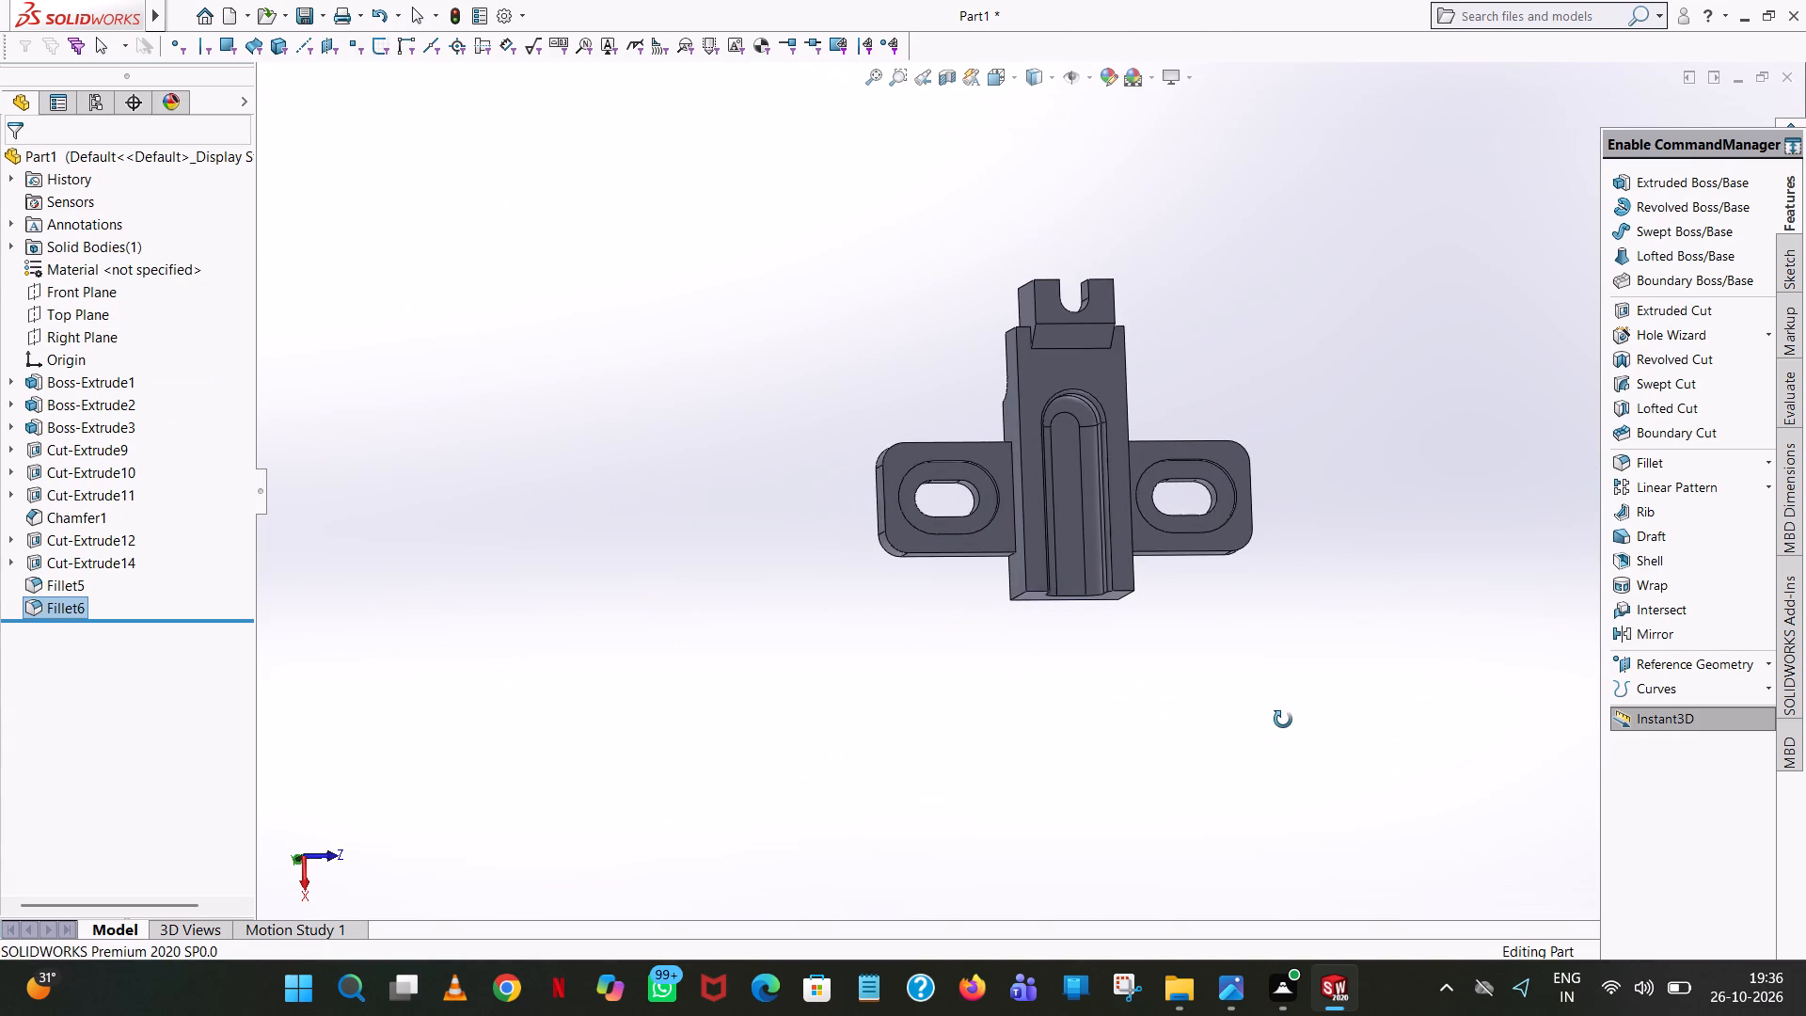
{"action": "middle_click_drag", "start_coordinate": [1283, 720], "coordinate": [1294, 708]}
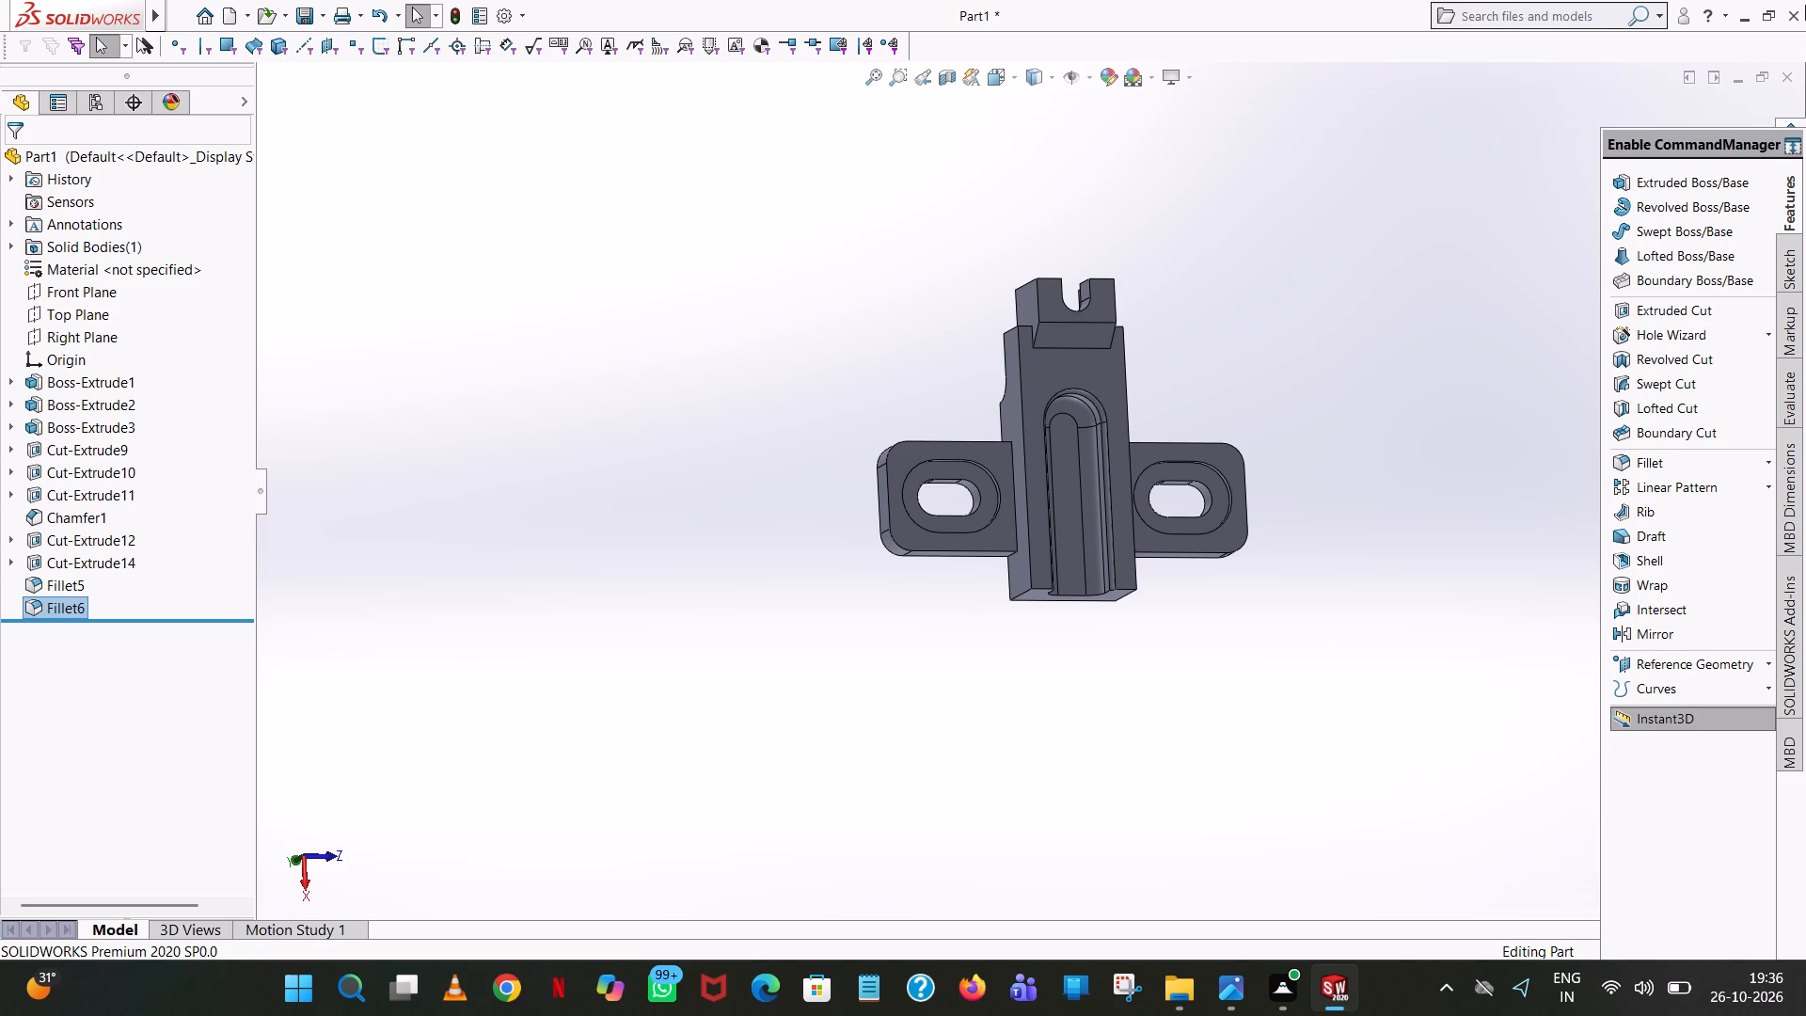
{"action": "scroll", "coordinate": [1172, 460], "scroll_direction": "down", "scroll_amount": 7}
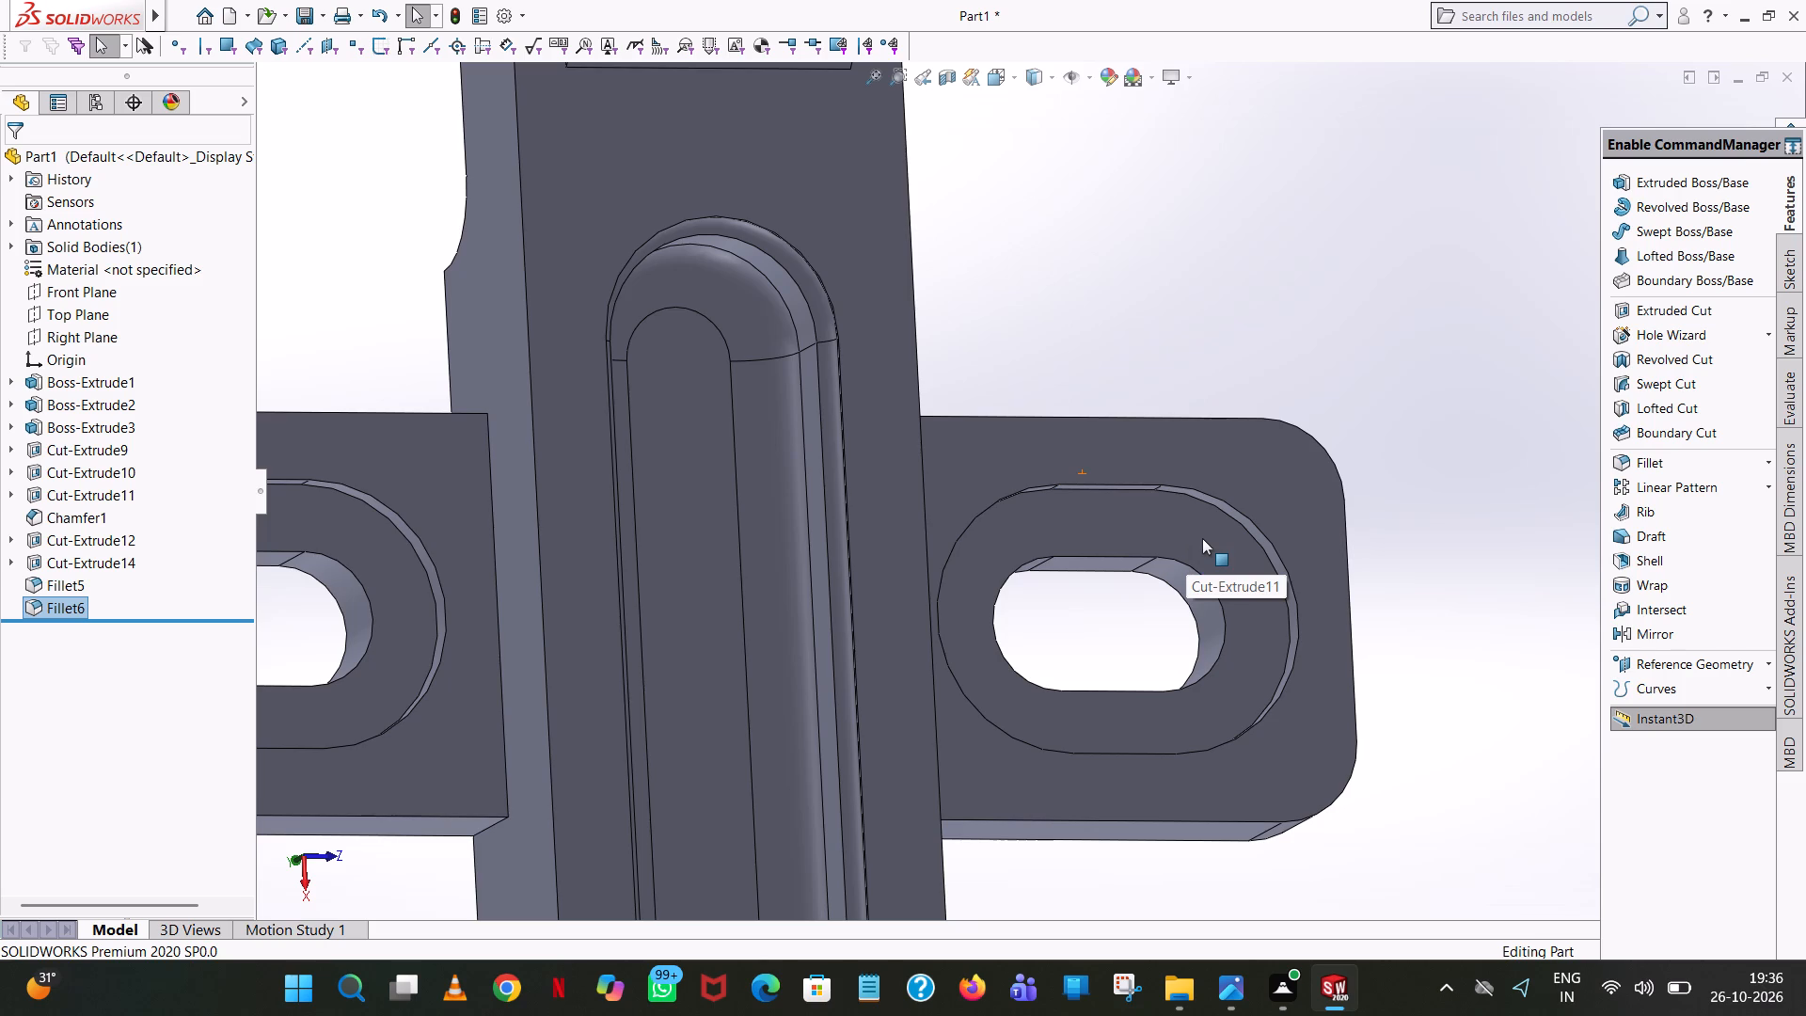
{"action": "scroll", "coordinate": [1202, 535], "scroll_direction": "down", "scroll_amount": 2}
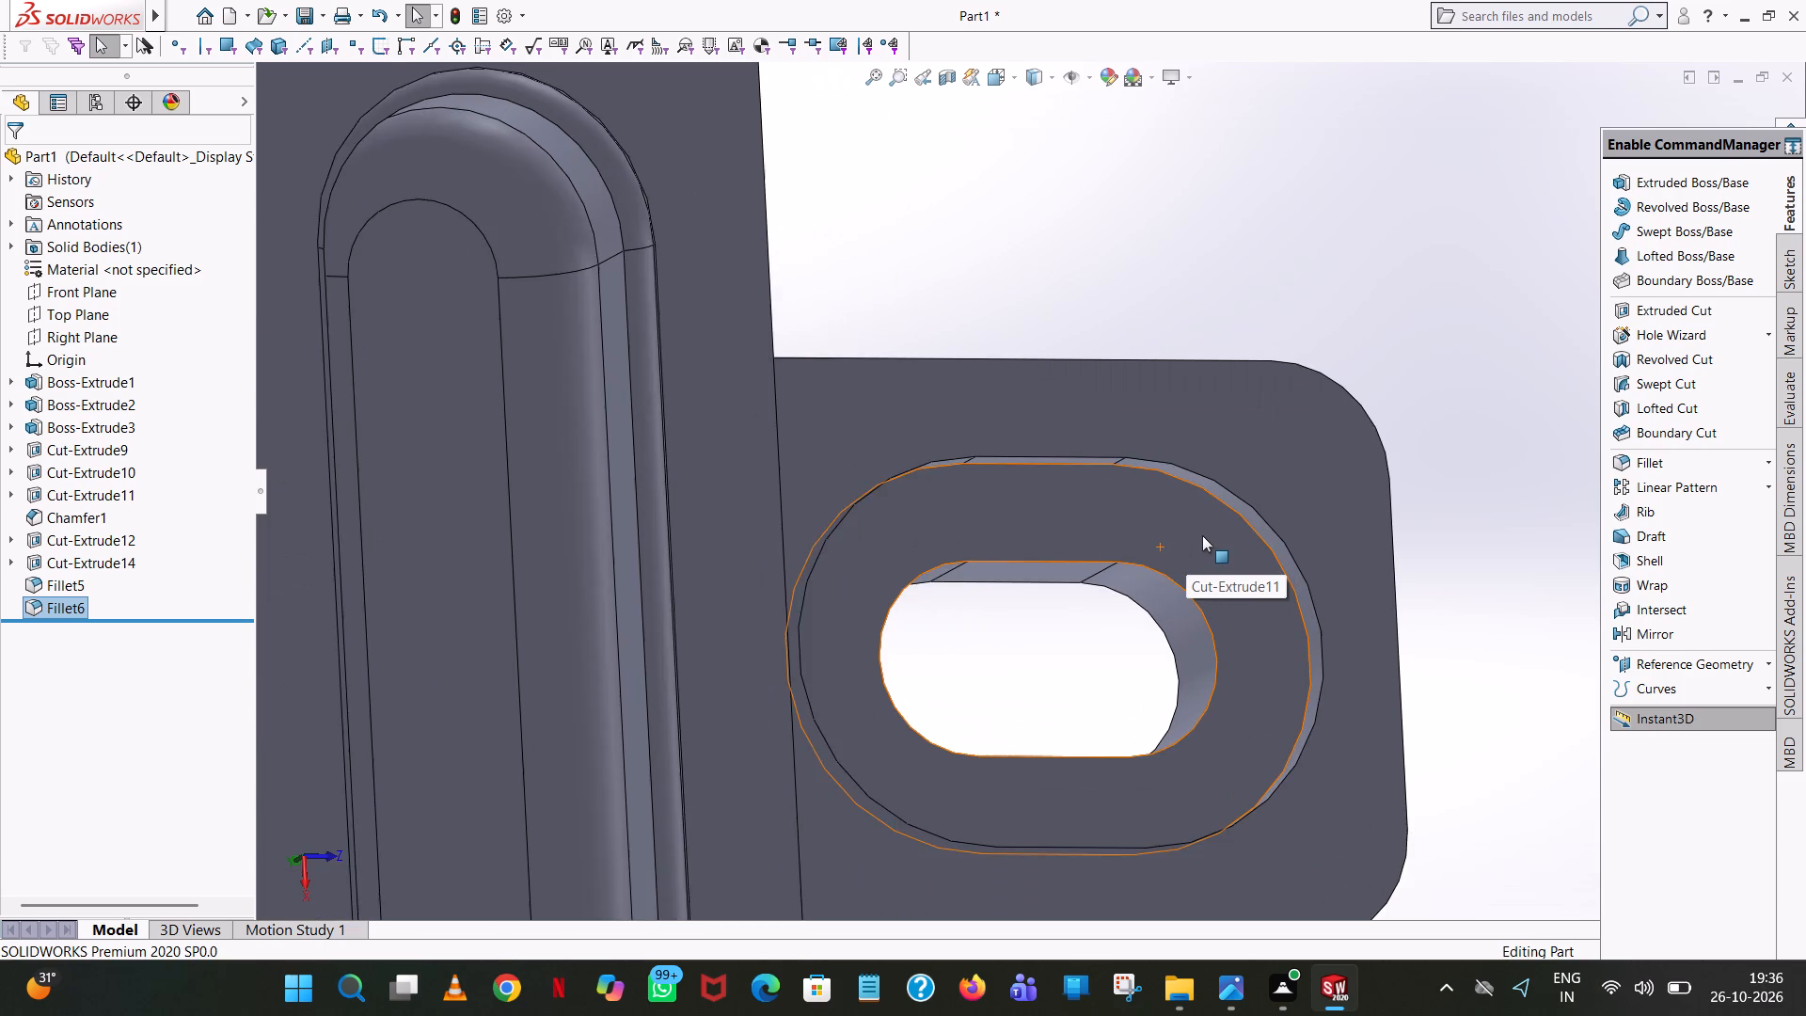
{"action": "scroll", "coordinate": [1202, 535], "scroll_direction": "down", "scroll_amount": 1}
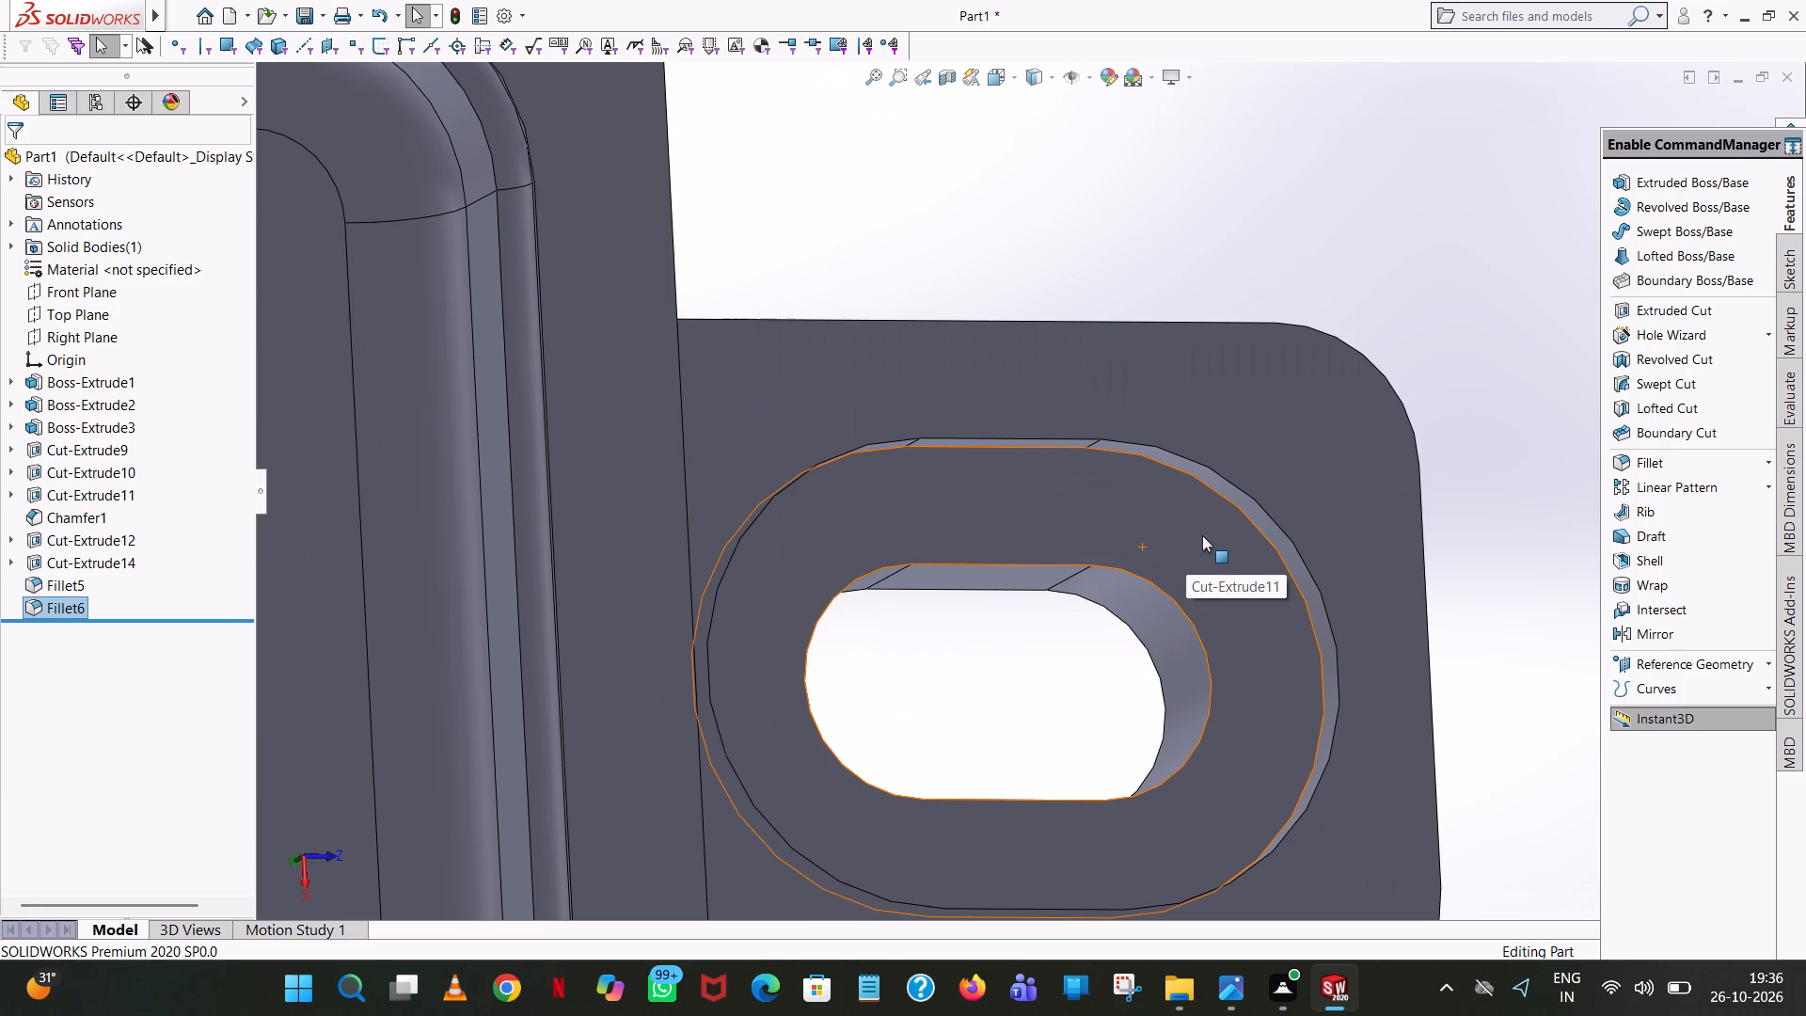
{"action": "scroll", "coordinate": [1202, 535], "scroll_direction": "up", "scroll_amount": 7}
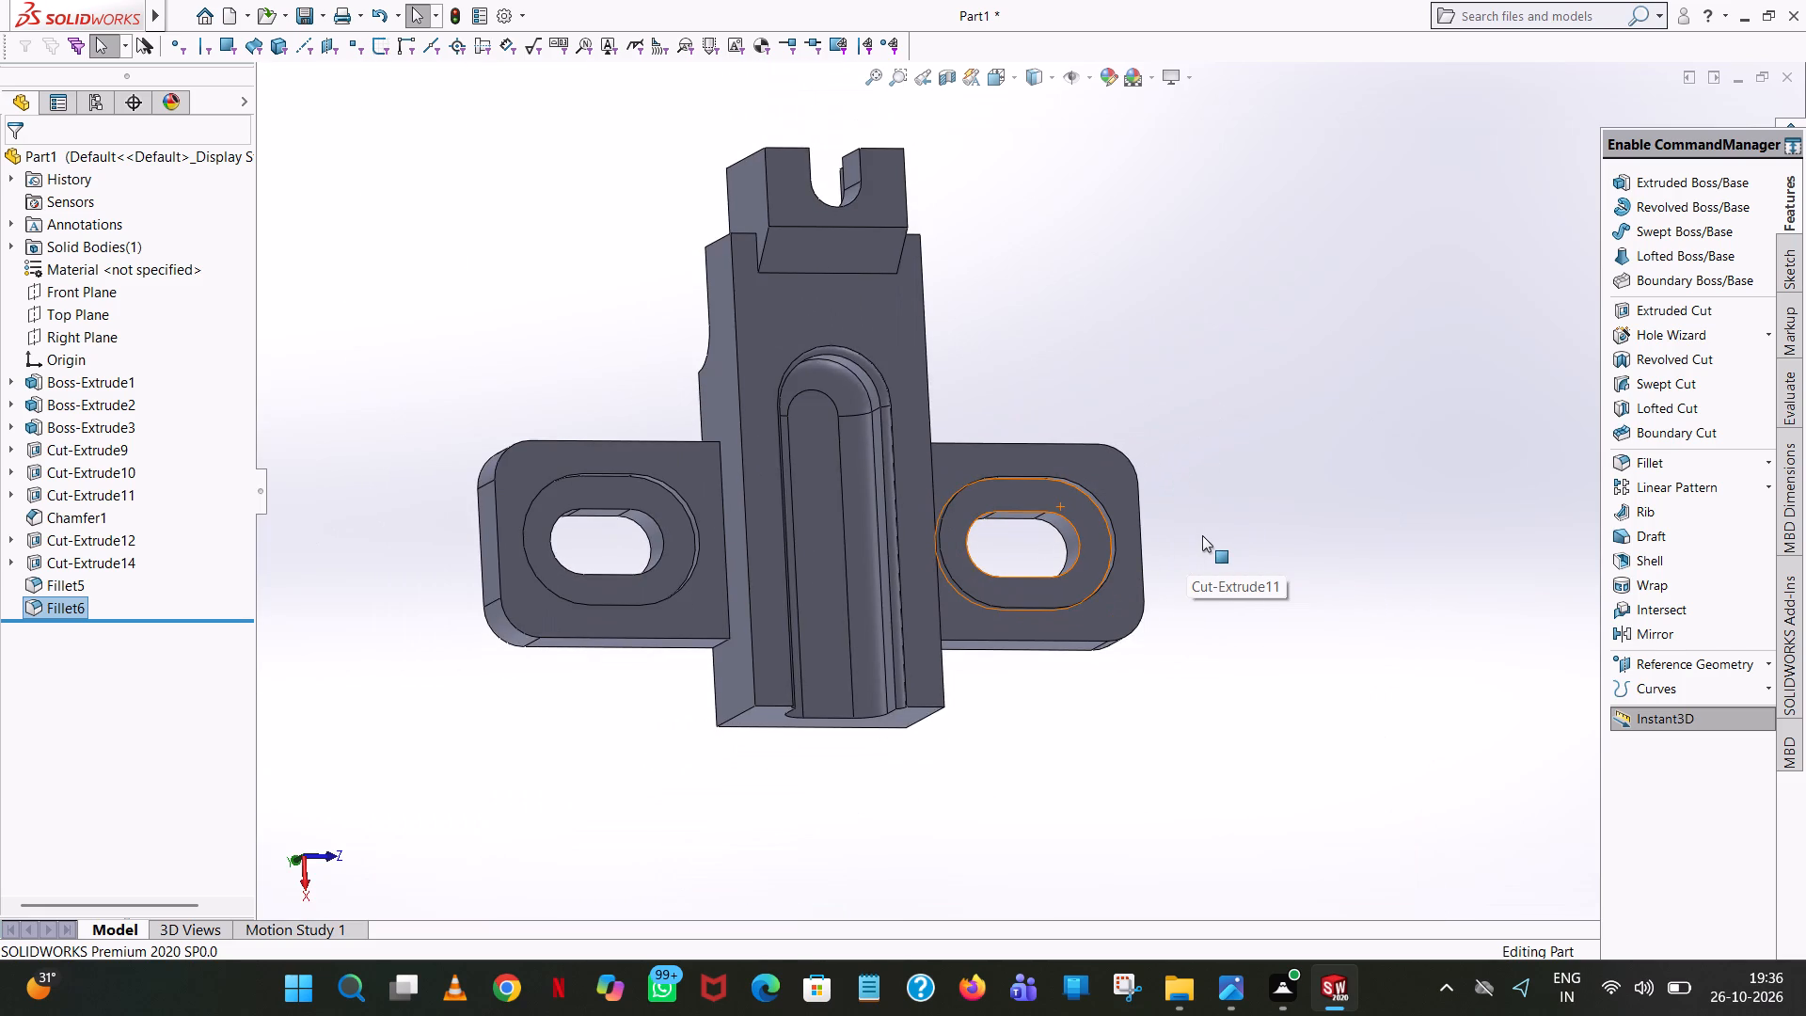
{"action": "middle_click_drag", "start_coordinate": [1194, 498], "coordinate": [1194, 459]}
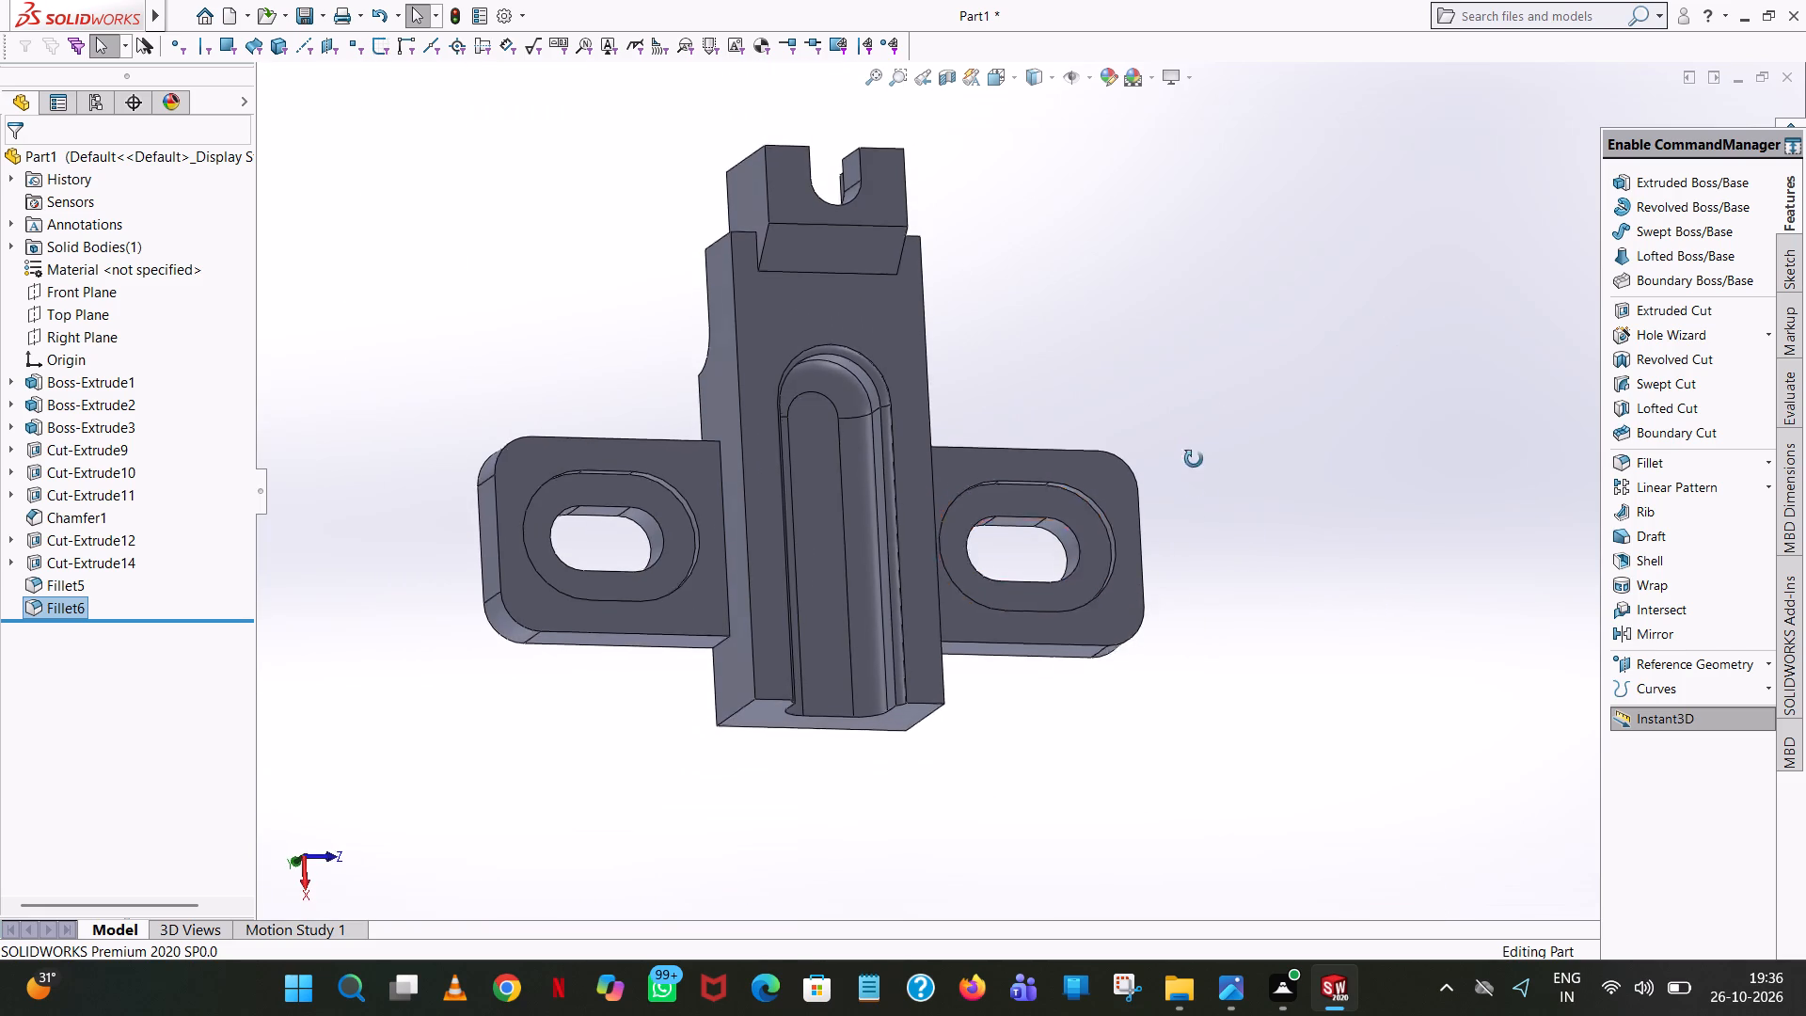
{"action": "middle_click_drag", "start_coordinate": [1194, 459], "coordinate": [1440, 444]}
{"action": "scroll", "coordinate": [1440, 444], "scroll_direction": "up", "scroll_amount": 1}
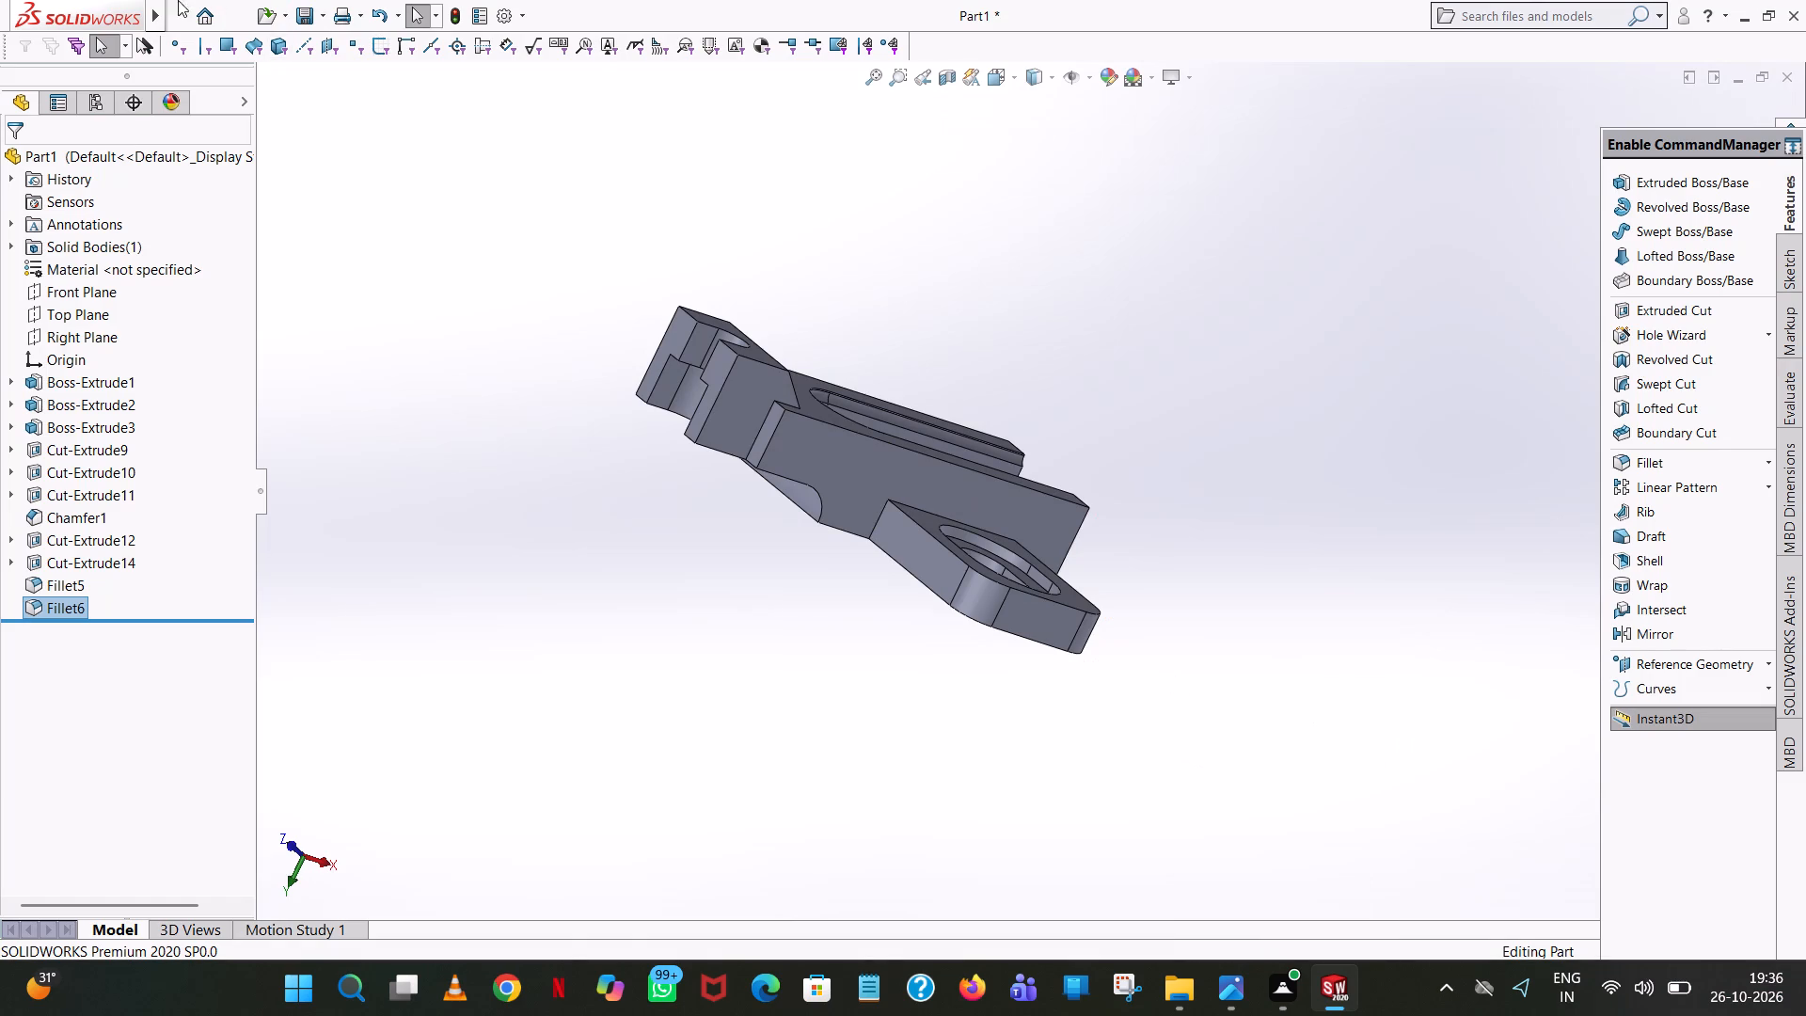
Change the whole part's appearance to the standard mid grey, RGB 128, 128, 128.
{"action": "left_click", "coordinate": [814, 125]}
{"action": "right_click", "coordinate": [833, 428]}
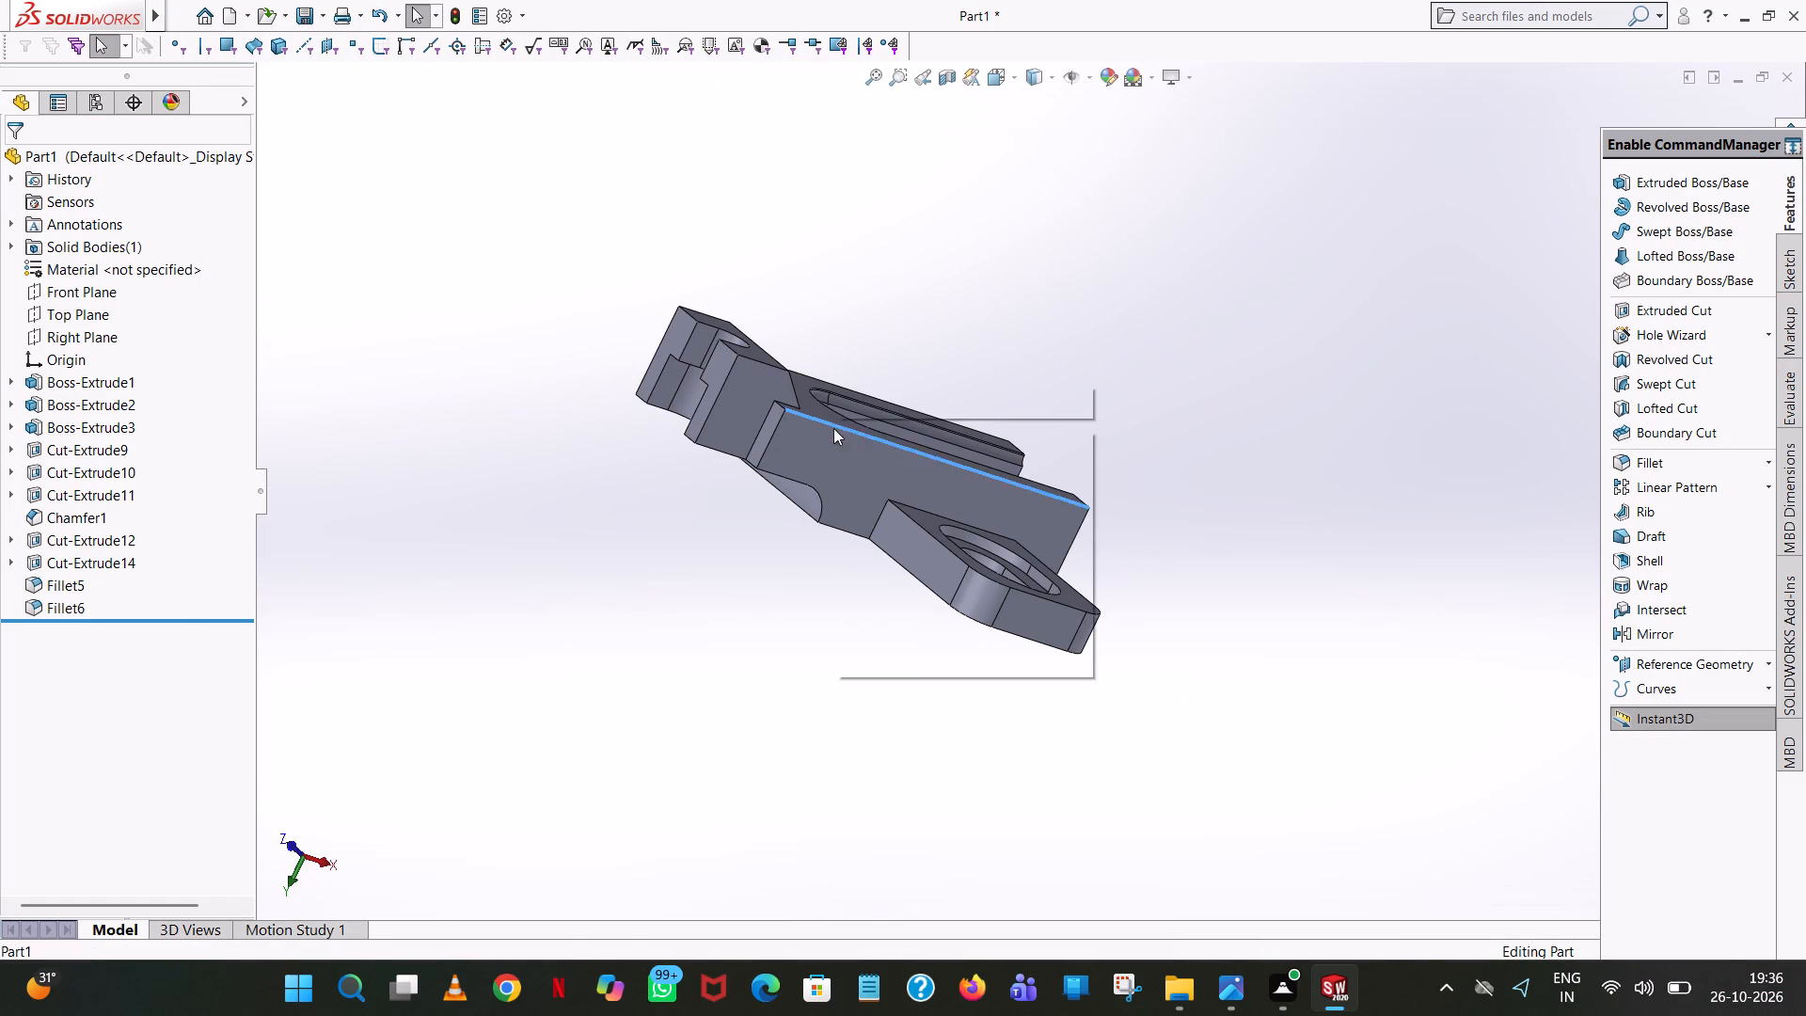
{"action": "left_click", "coordinate": [1364, 314]}
{"action": "right_click", "coordinate": [881, 487]}
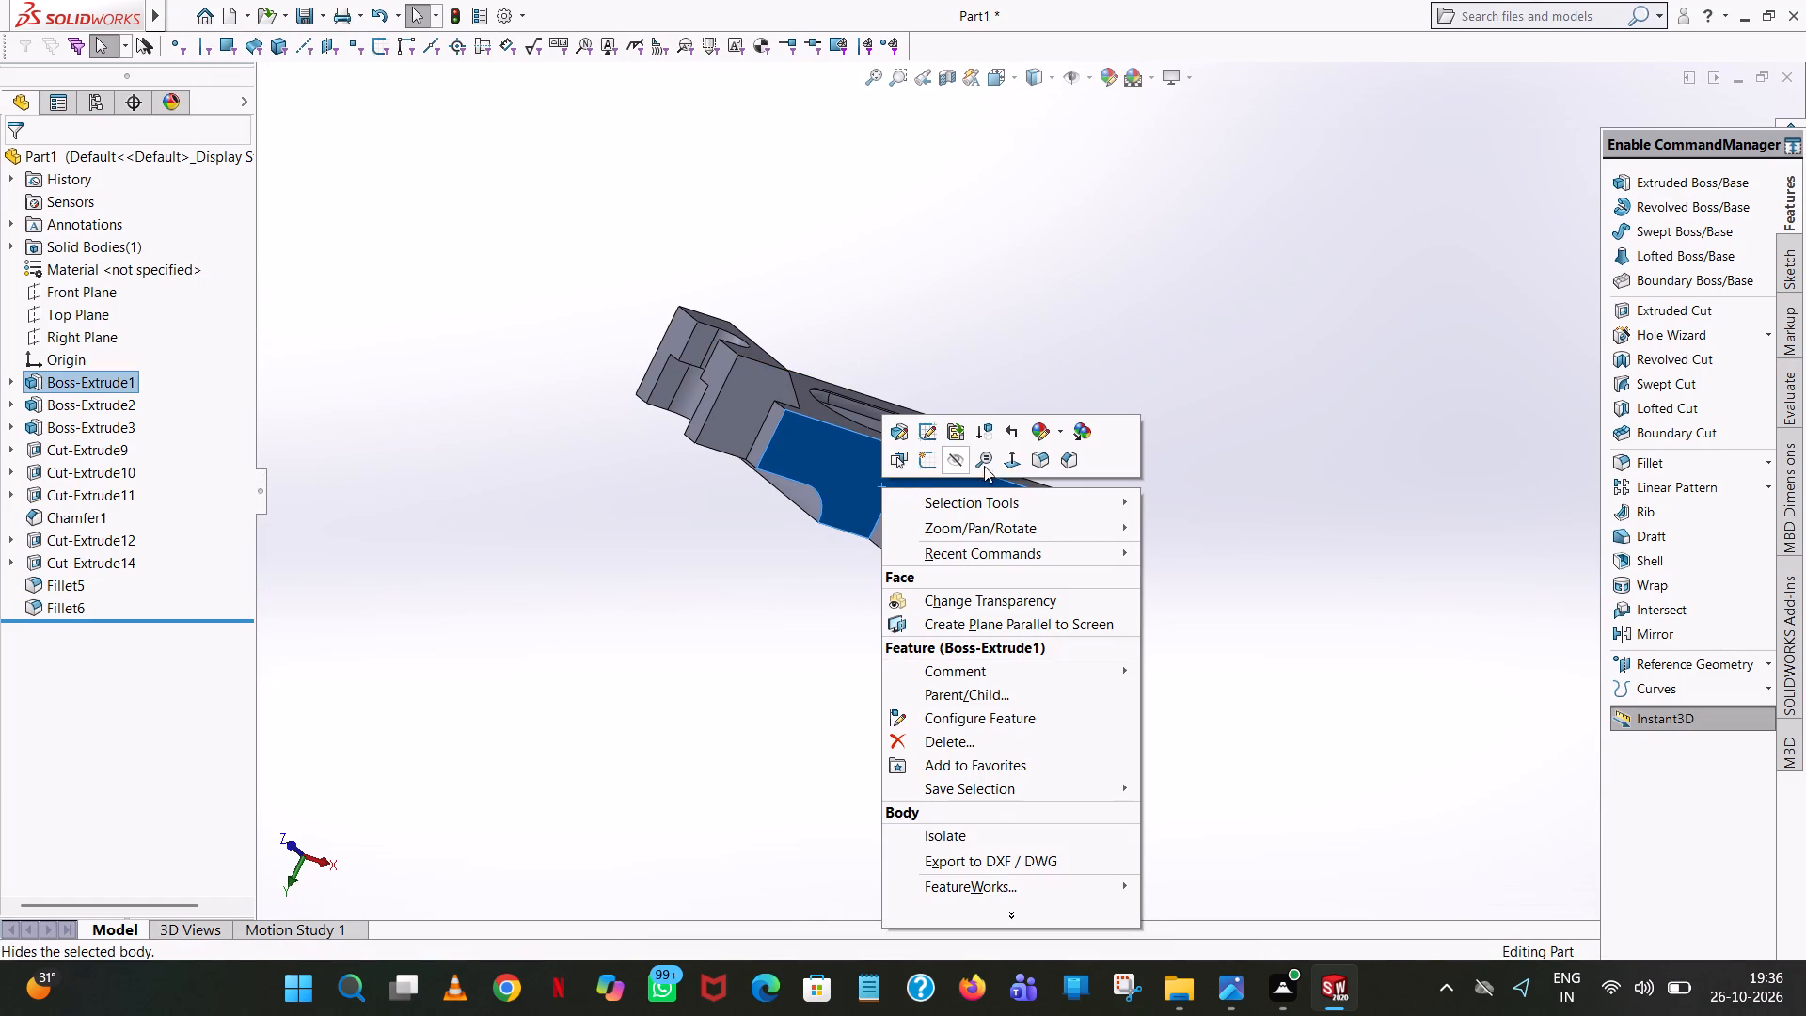
{"action": "left_click", "coordinate": [1050, 434]}
{"action": "left_click", "coordinate": [1090, 539]}
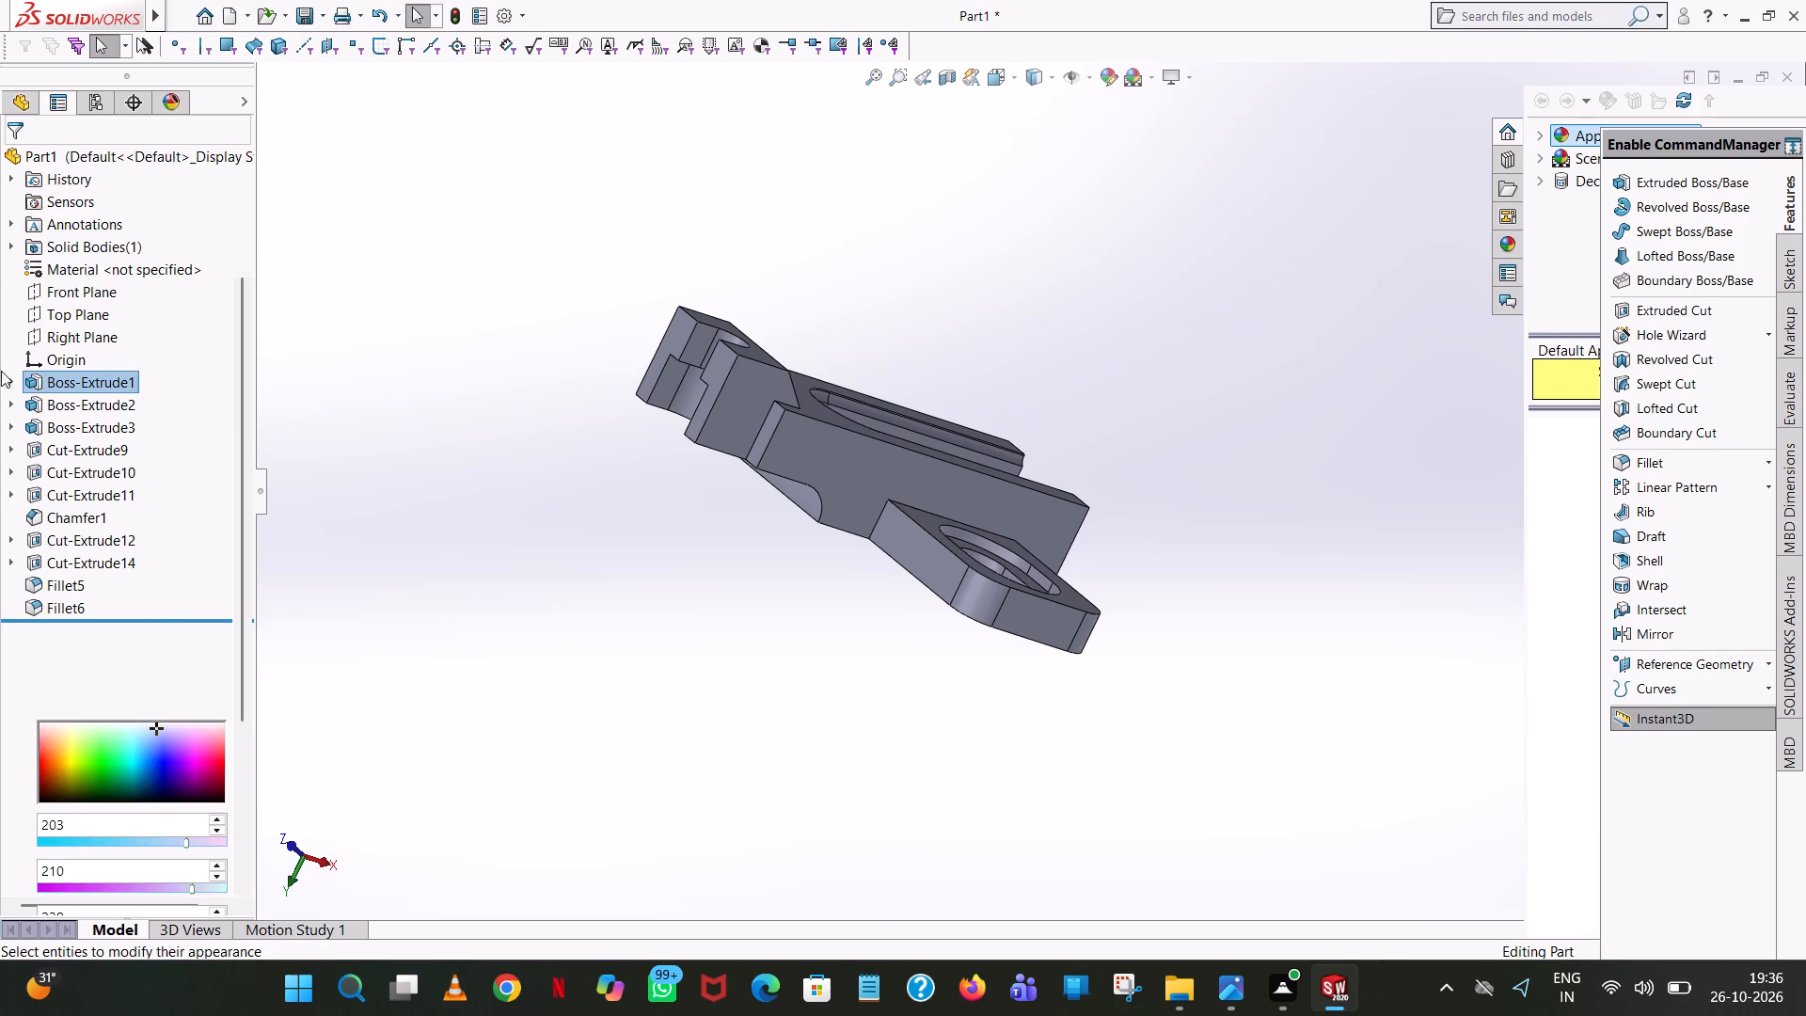
{"action": "left_click", "coordinate": [181, 633]}
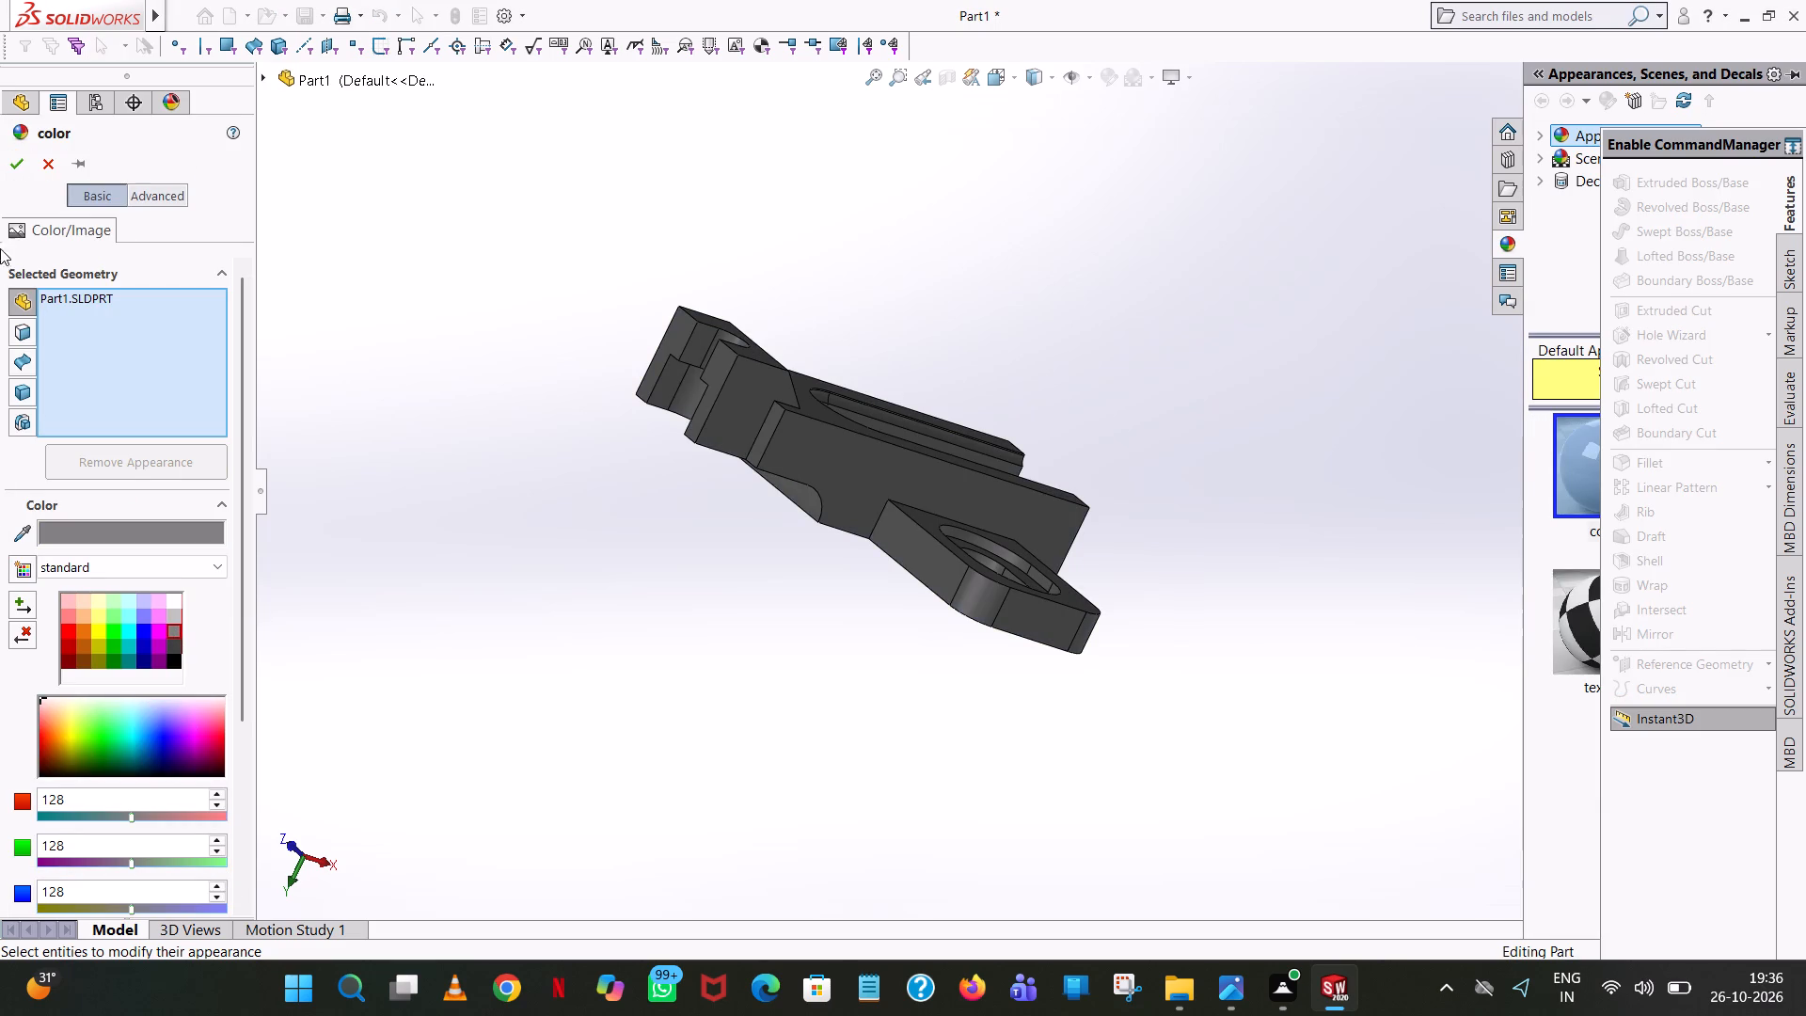
{"action": "left_click", "coordinate": [14, 164]}
{"action": "middle_click_drag", "start_coordinate": [1149, 527], "coordinate": [1138, 578]}
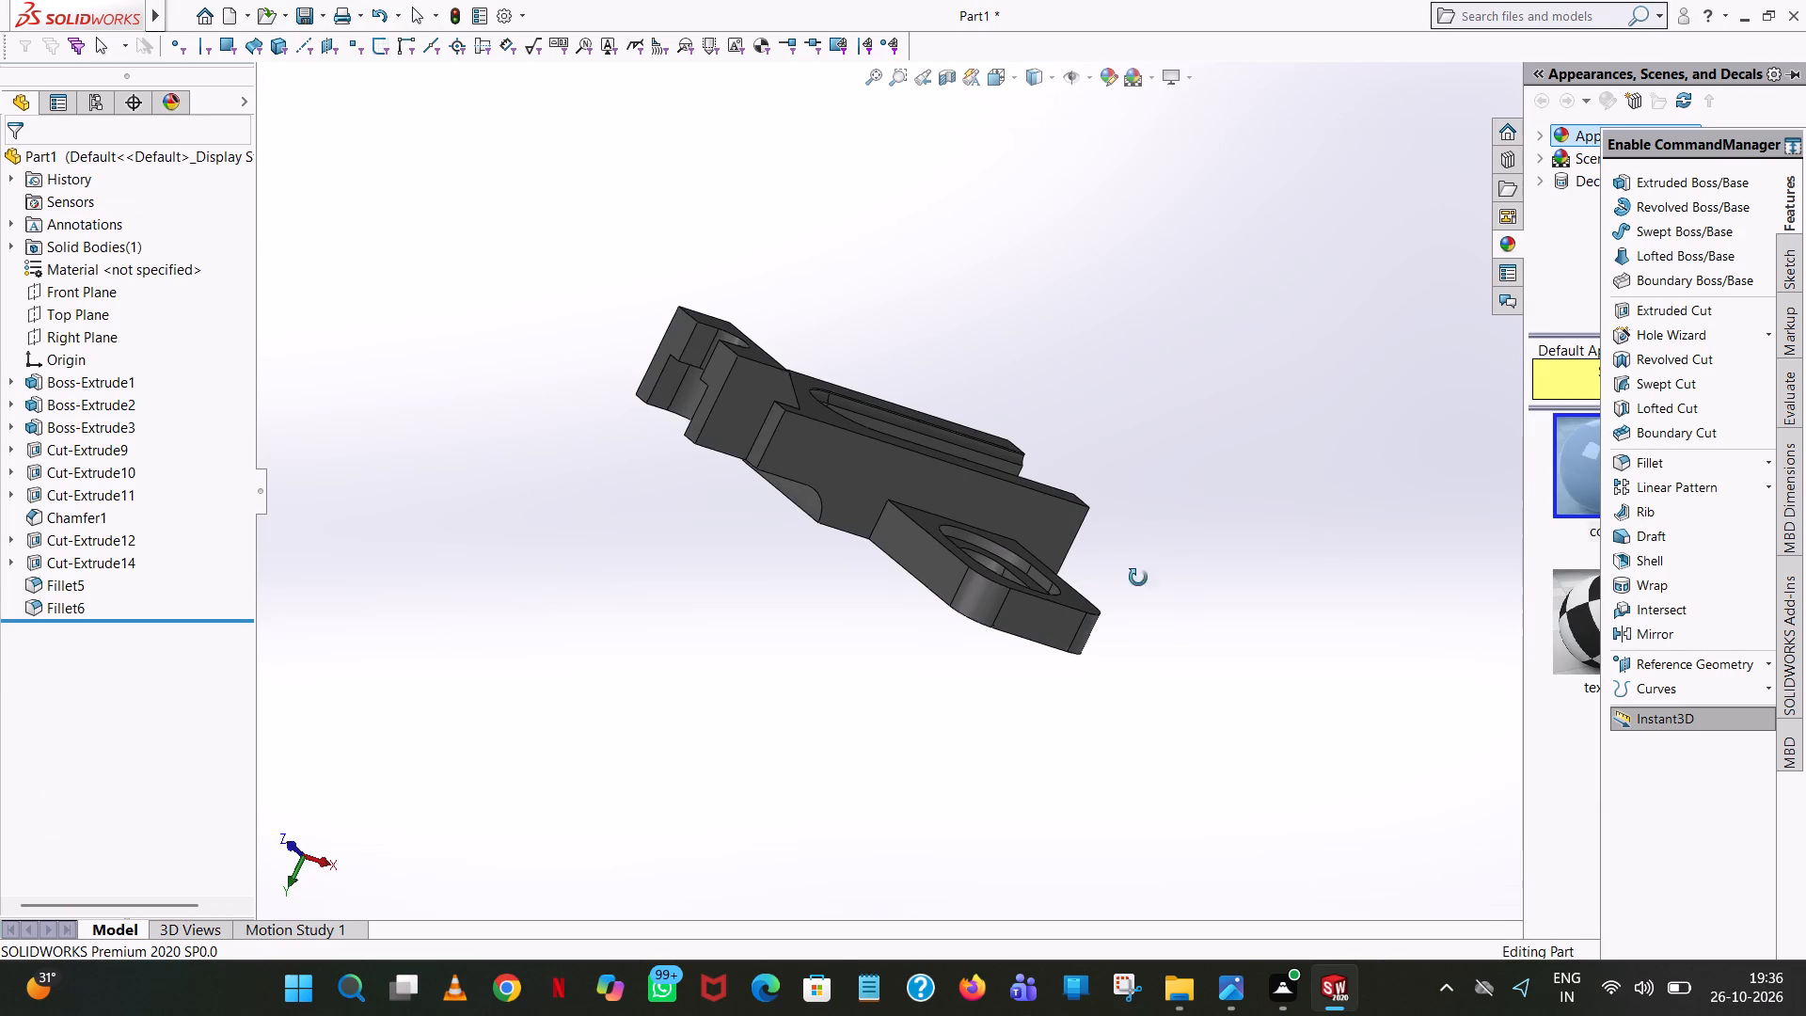
Start a face-level white colour, RGB 255, 255, 255, and select the four inner walls of one ear's through slot.
{"action": "middle_click_drag", "start_coordinate": [1138, 578], "coordinate": [1093, 728]}
{"action": "left_click", "coordinate": [971, 589]}
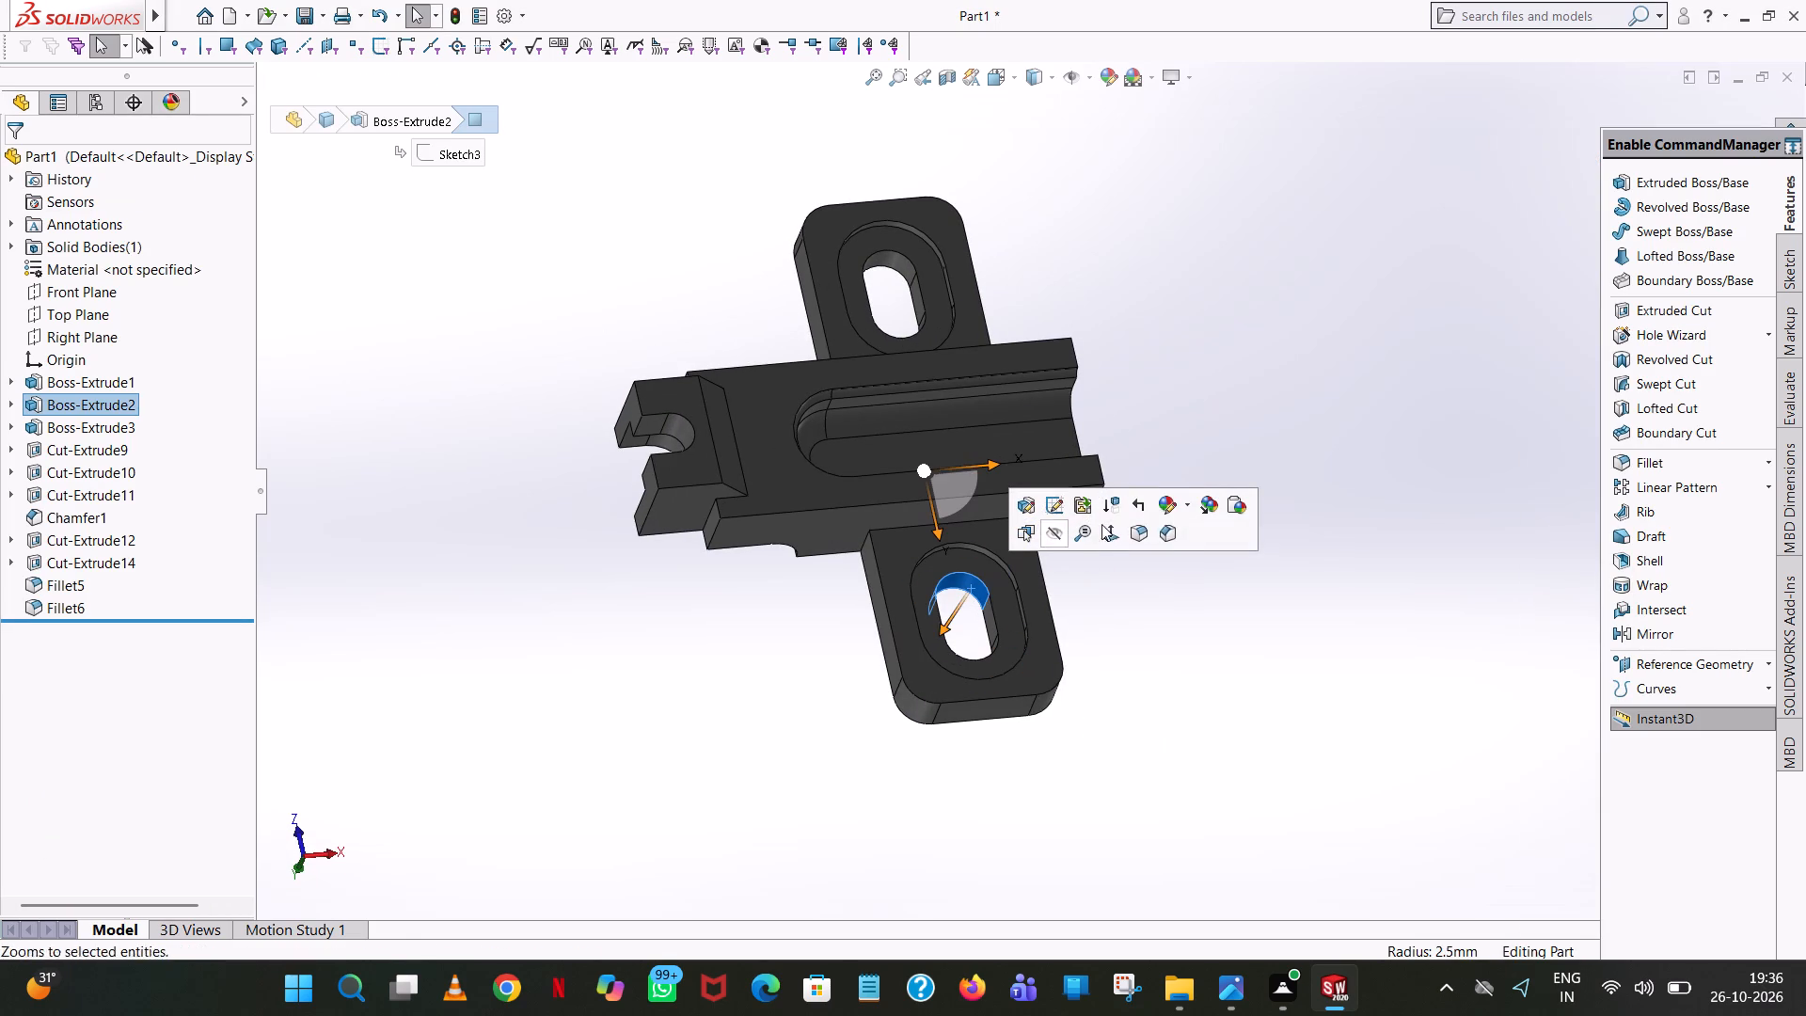
{"action": "left_click", "coordinate": [1182, 500]}
{"action": "left_click", "coordinate": [1188, 548]}
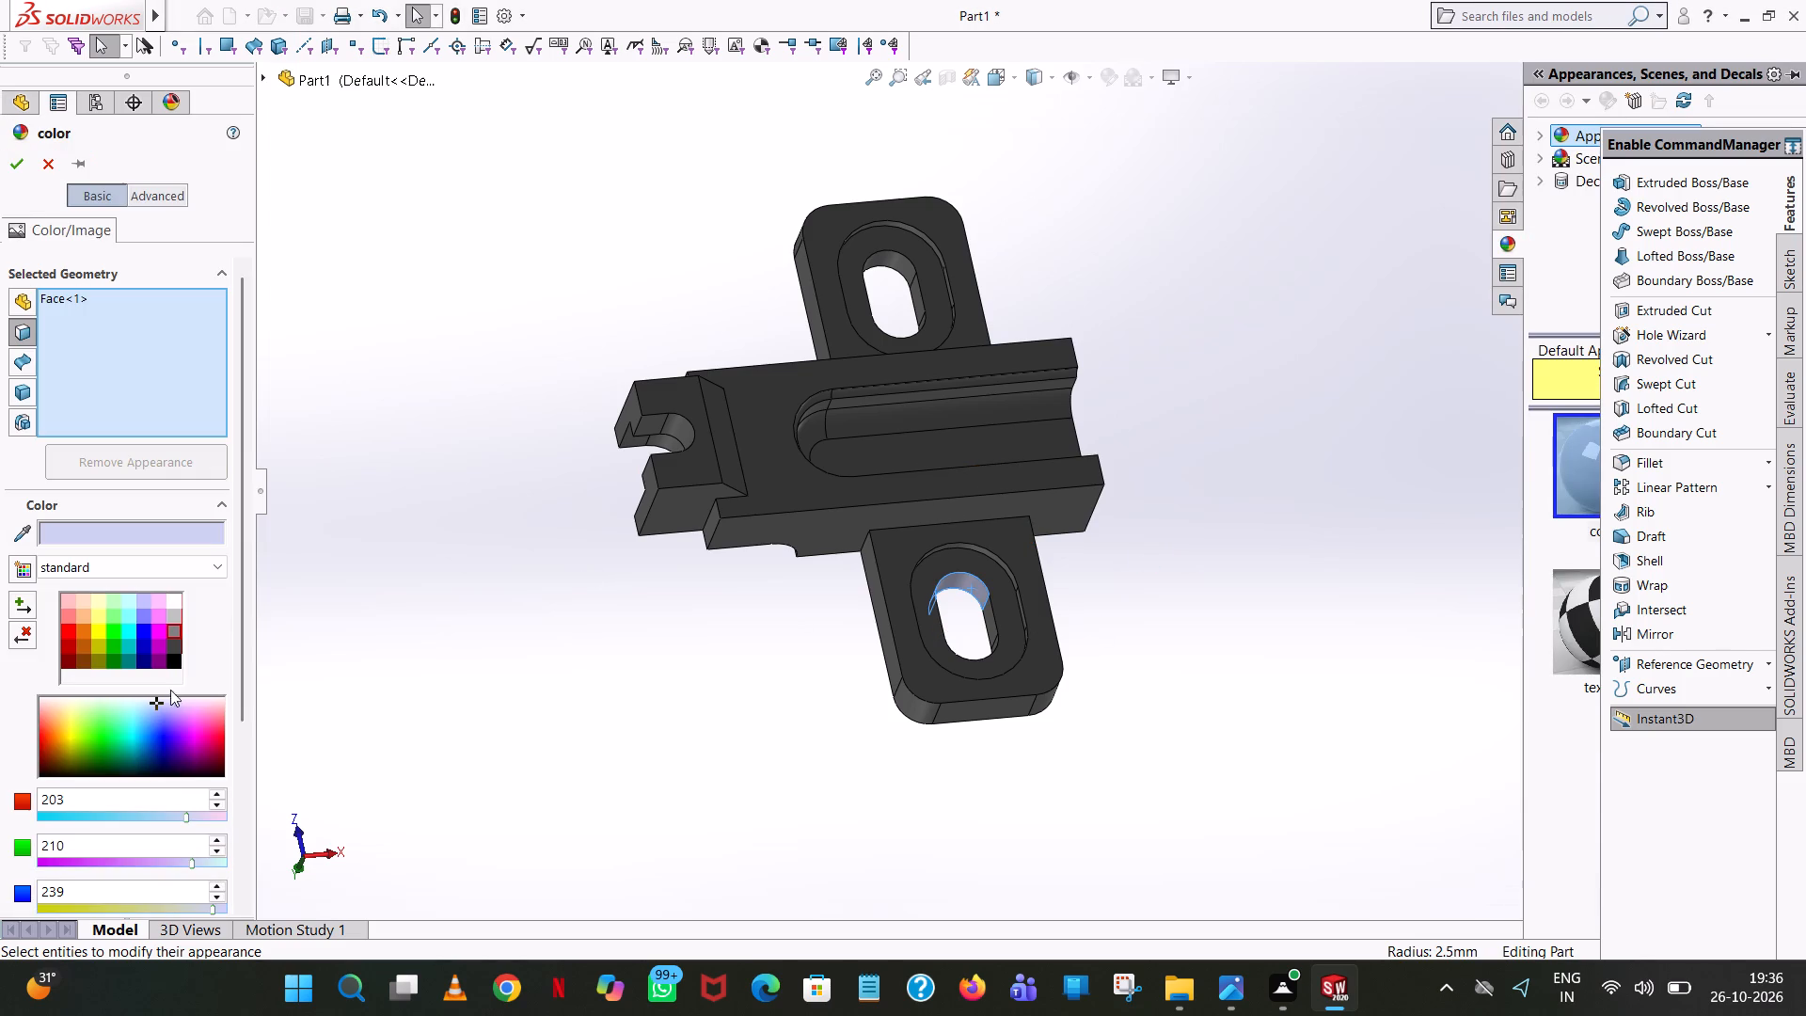
{"action": "left_click", "coordinate": [176, 599]}
{"action": "scroll", "coordinate": [1080, 630], "scroll_direction": "down", "scroll_amount": 4}
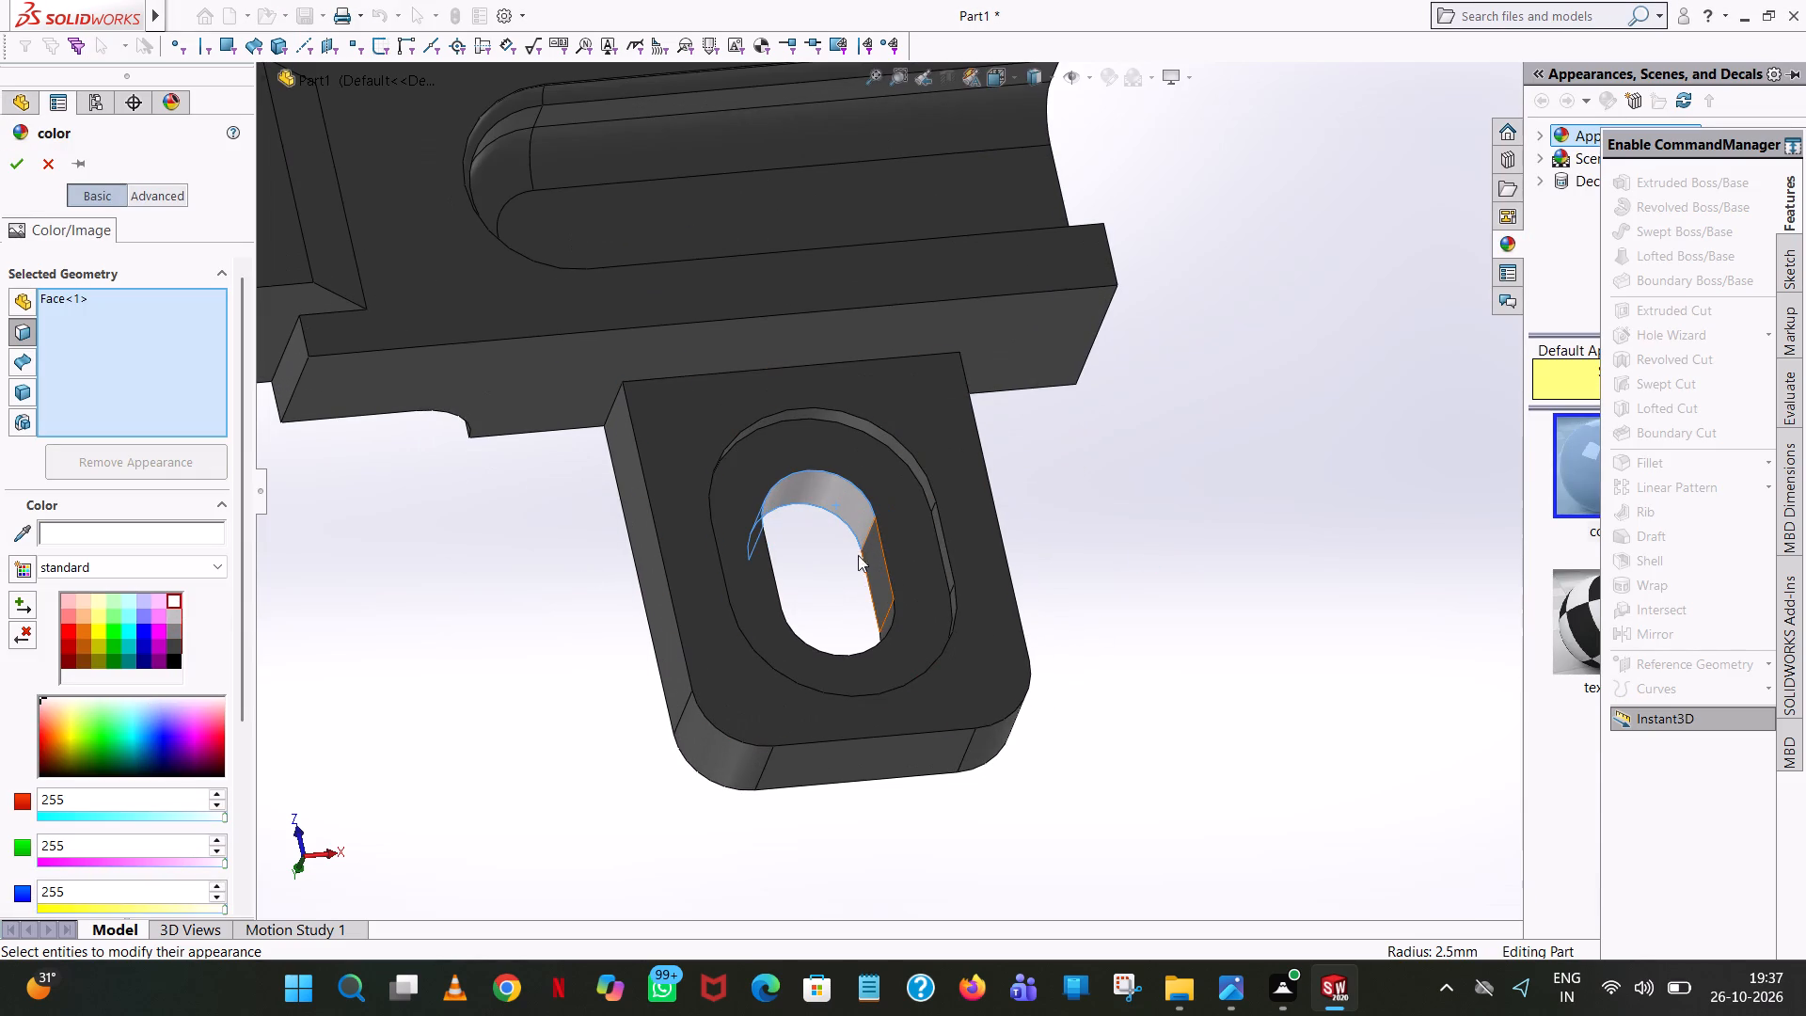
{"action": "left_click", "coordinate": [868, 547]}
{"action": "middle_click_drag", "start_coordinate": [867, 547], "coordinate": [738, 559]}
{"action": "left_click", "coordinate": [771, 589]}
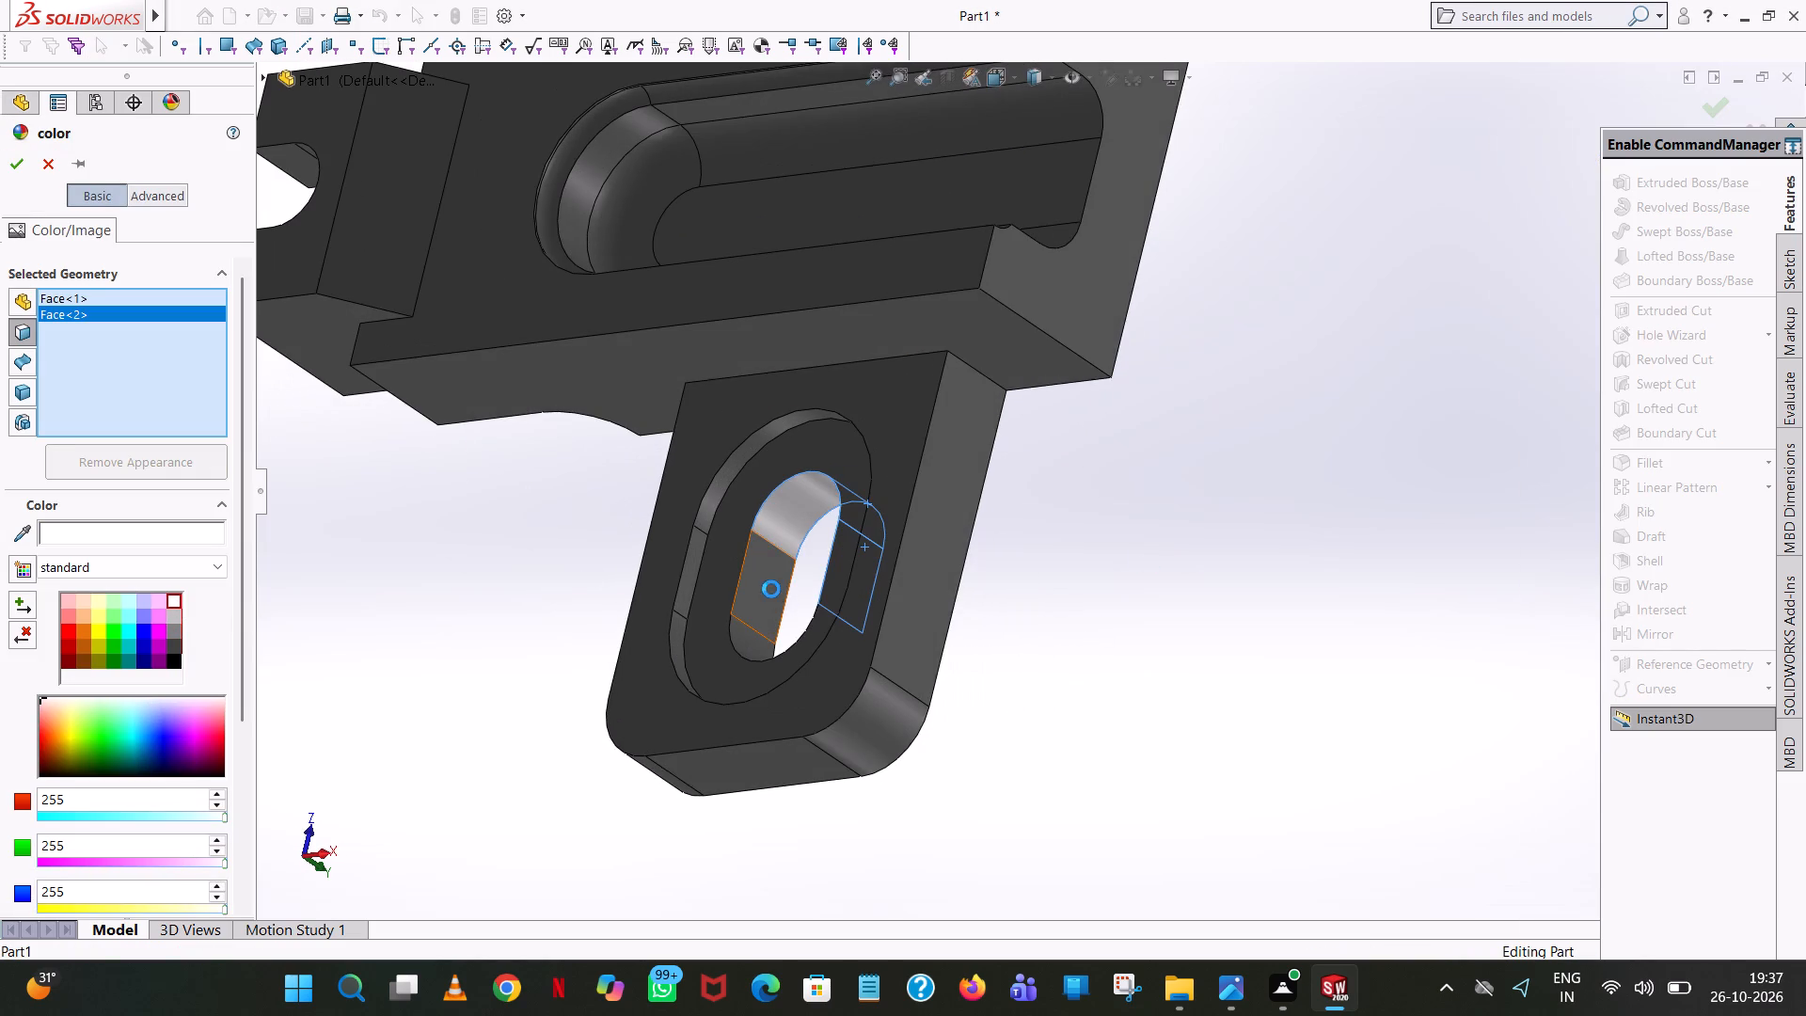
{"action": "middle_click_drag", "start_coordinate": [777, 599], "coordinate": [816, 832]}
{"action": "scroll", "coordinate": [813, 819], "scroll_direction": "up", "scroll_amount": 1}
{"action": "left_click", "coordinate": [815, 666]}
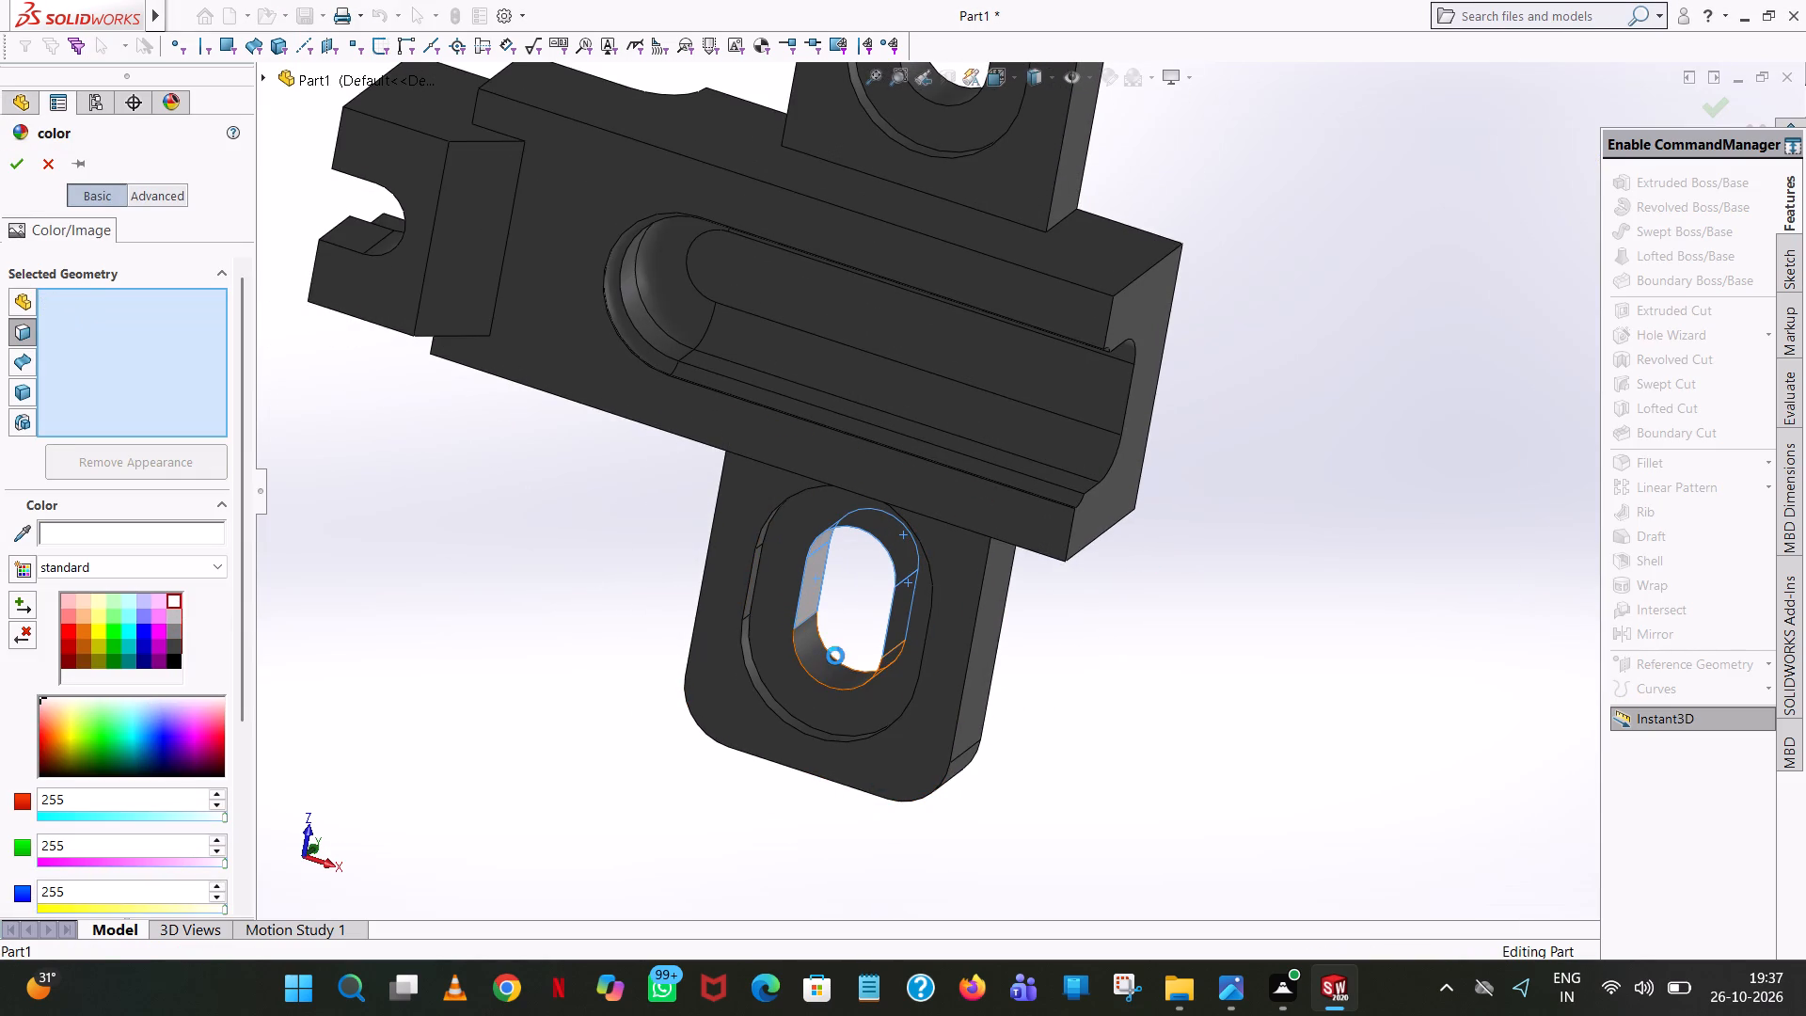
Add the four side walls of the shallow recess around that ear's slot to the white face selection.
{"action": "middle_click_drag", "start_coordinate": [845, 653], "coordinate": [952, 677]}
{"action": "middle_click_drag", "start_coordinate": [966, 599], "coordinate": [876, 451]}
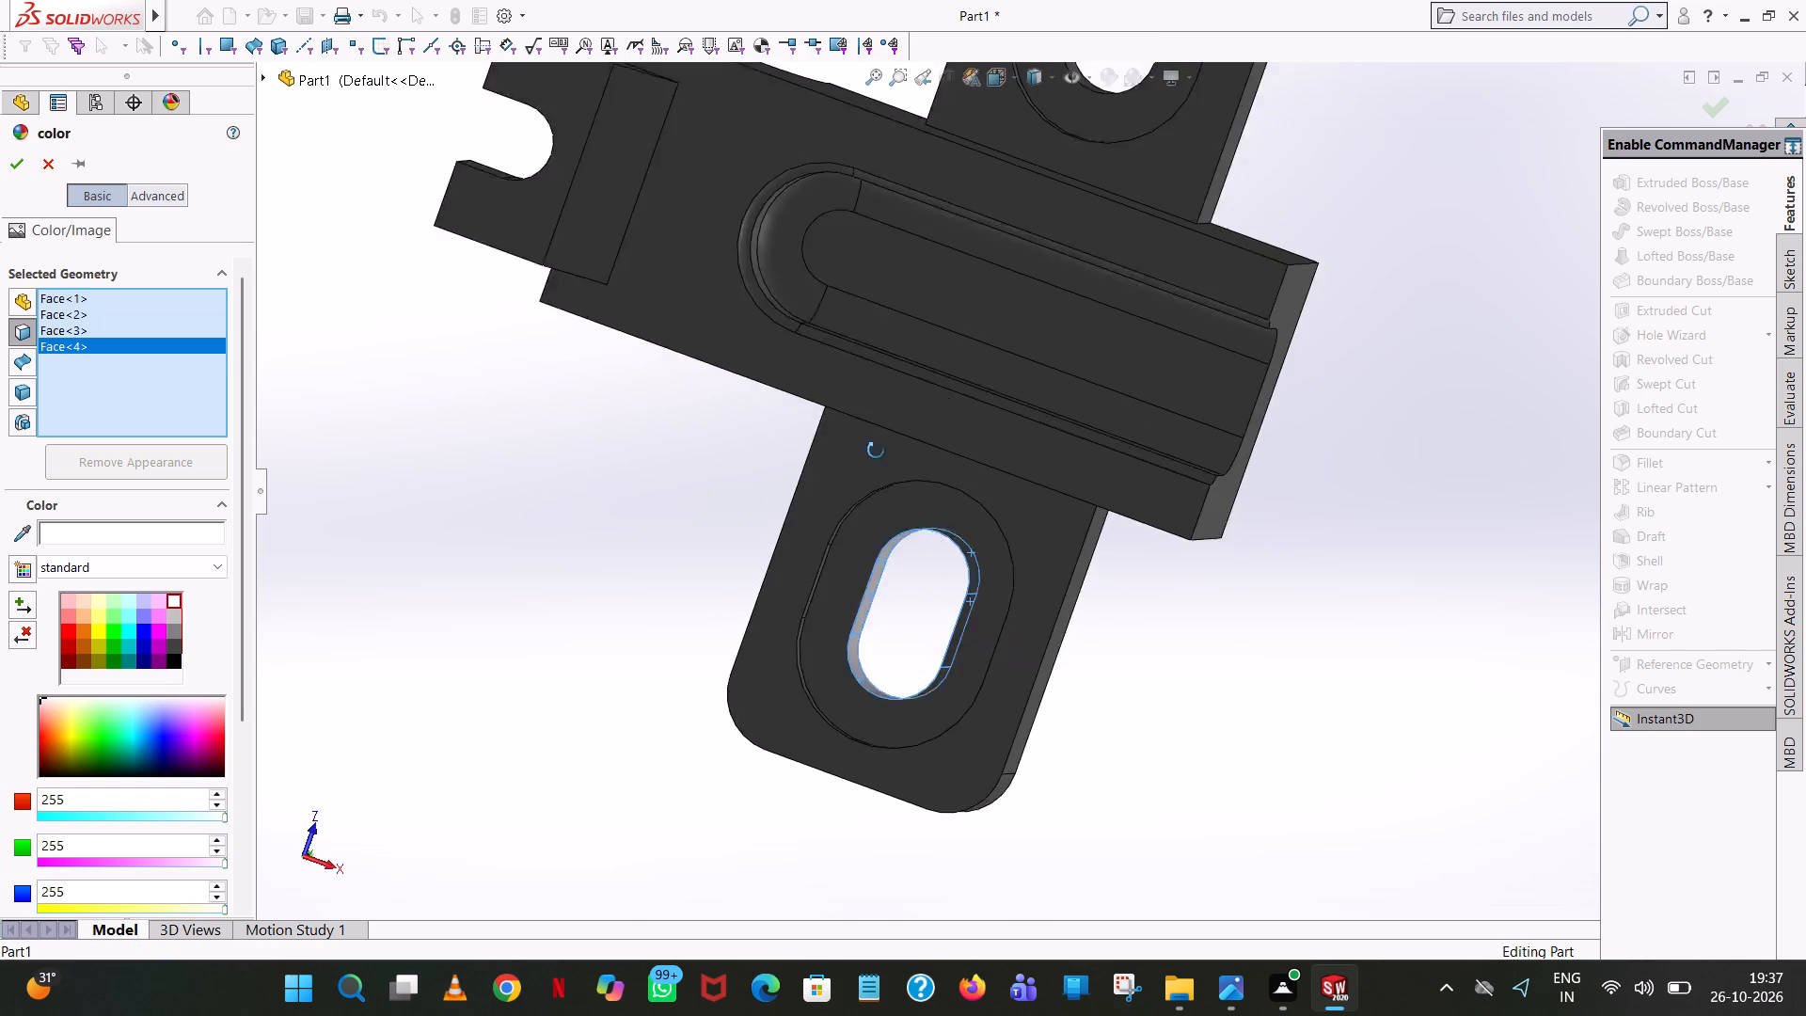
{"action": "middle_click_drag", "start_coordinate": [876, 451], "coordinate": [859, 298]}
{"action": "left_click", "coordinate": [943, 508]}
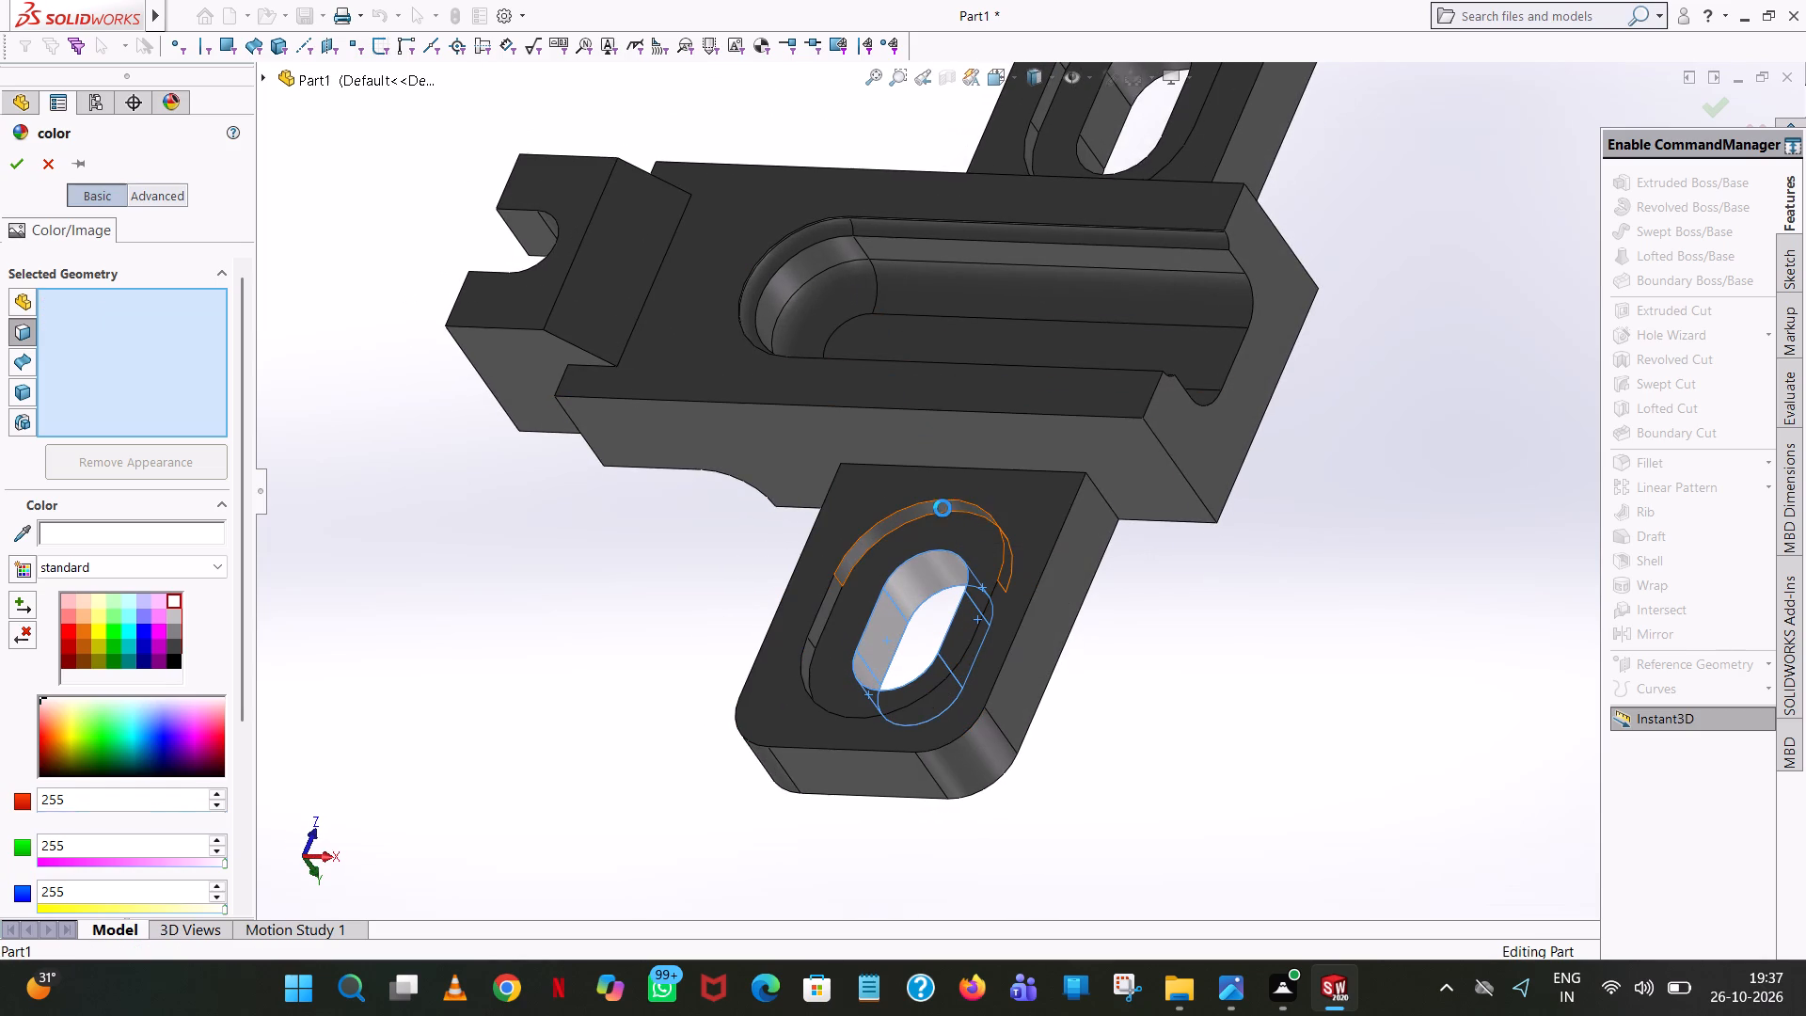
{"action": "left_click", "coordinate": [828, 601]}
{"action": "middle_click_drag", "start_coordinate": [832, 611], "coordinate": [873, 838]}
{"action": "middle_click_drag", "start_coordinate": [878, 712], "coordinate": [831, 800]}
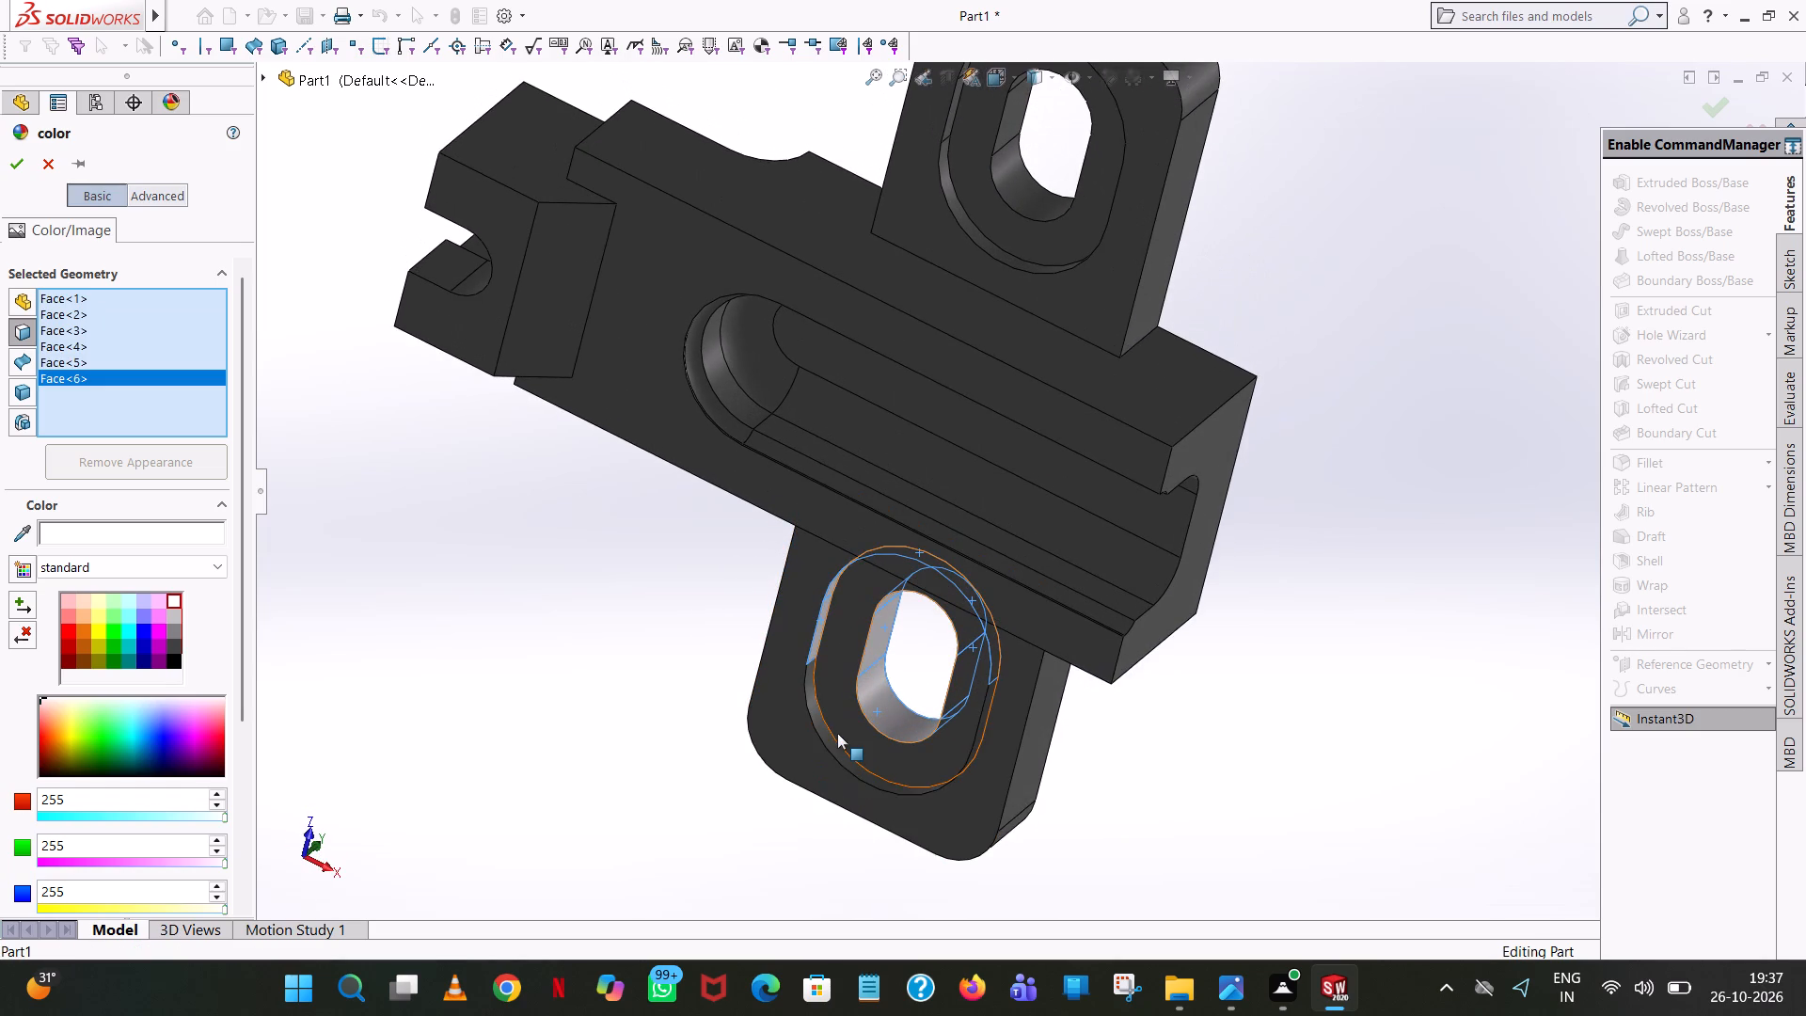
{"action": "left_click", "coordinate": [834, 749]}
{"action": "middle_click_drag", "start_coordinate": [840, 741], "coordinate": [1004, 699]}
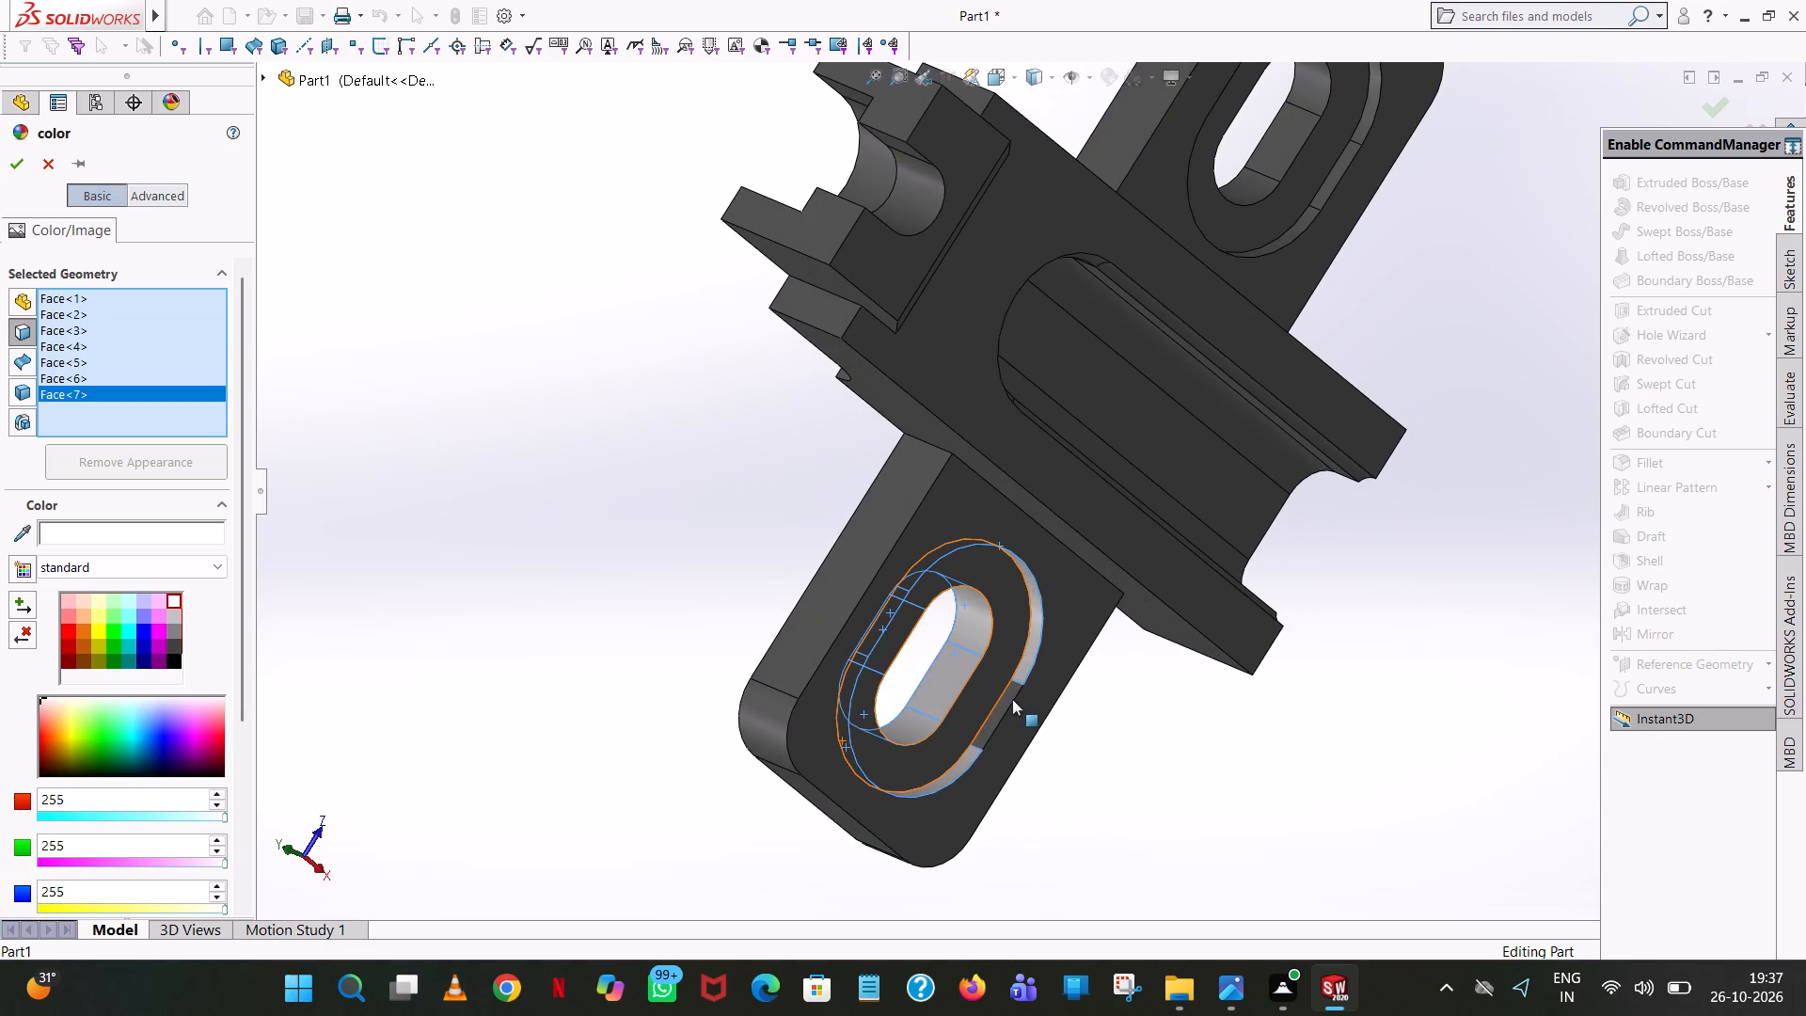
{"action": "left_click", "coordinate": [1013, 699]}
Add the four inner walls of the opposite ear's through slot to the white face selection.
{"action": "scroll", "coordinate": [1013, 693], "scroll_direction": "up", "scroll_amount": 2}
{"action": "middle_click_drag", "start_coordinate": [1013, 685], "coordinate": [1081, 702]}
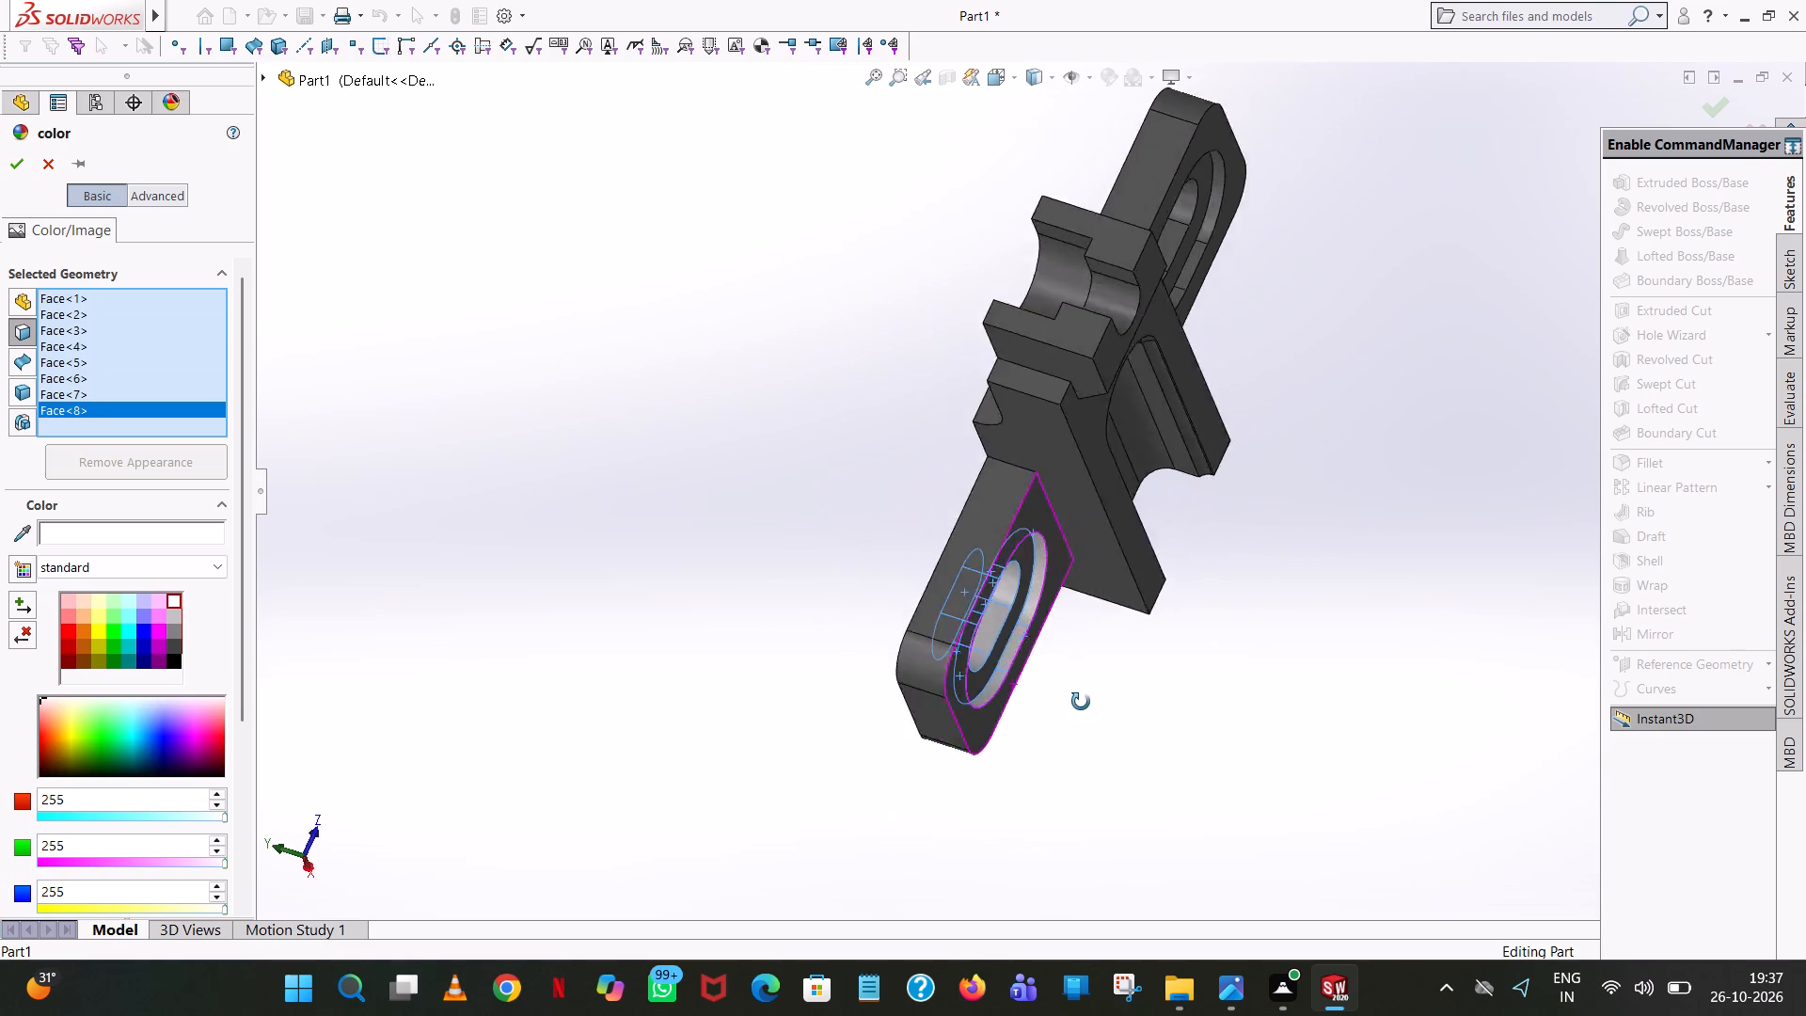
{"action": "middle_click_drag", "start_coordinate": [1081, 702], "coordinate": [1370, 425]}
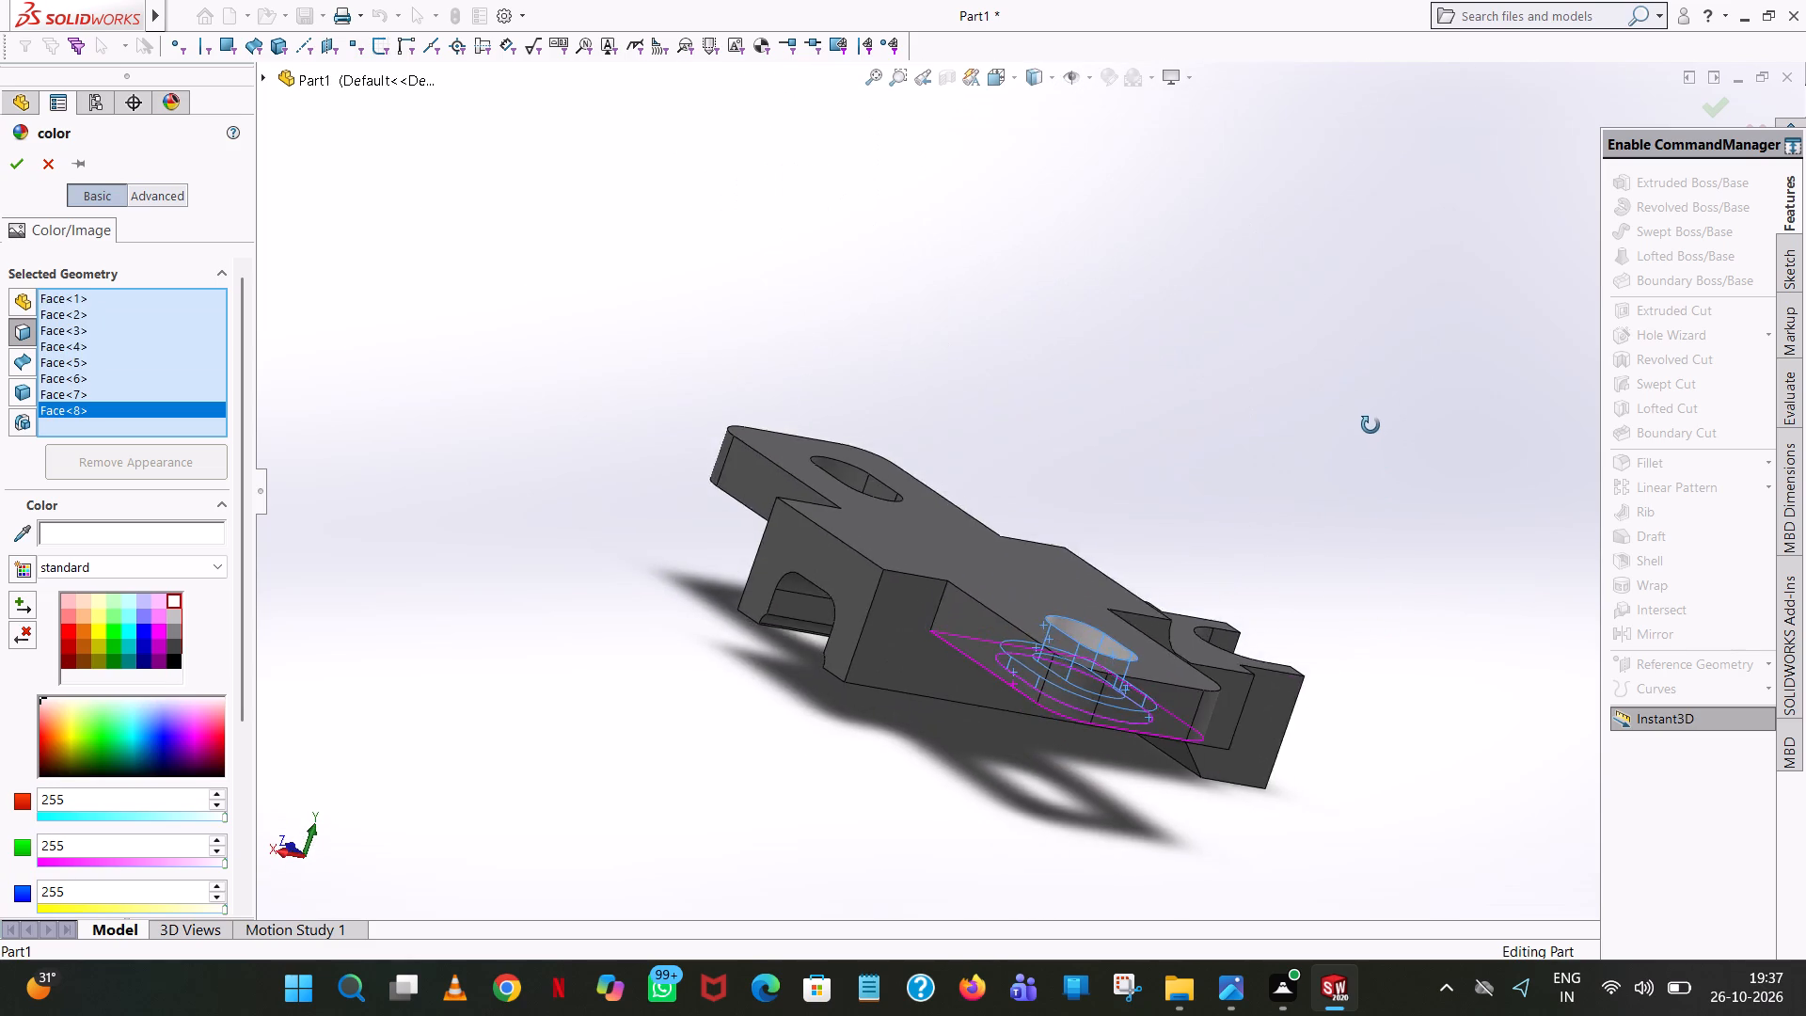
{"action": "middle_click_drag", "start_coordinate": [1370, 425], "coordinate": [1371, 436]}
{"action": "scroll", "coordinate": [1371, 436], "scroll_direction": "up", "scroll_amount": 2}
{"action": "scroll", "coordinate": [929, 392], "scroll_direction": "down", "scroll_amount": 7}
{"action": "middle_click_drag", "start_coordinate": [963, 556], "coordinate": [1162, 496]}
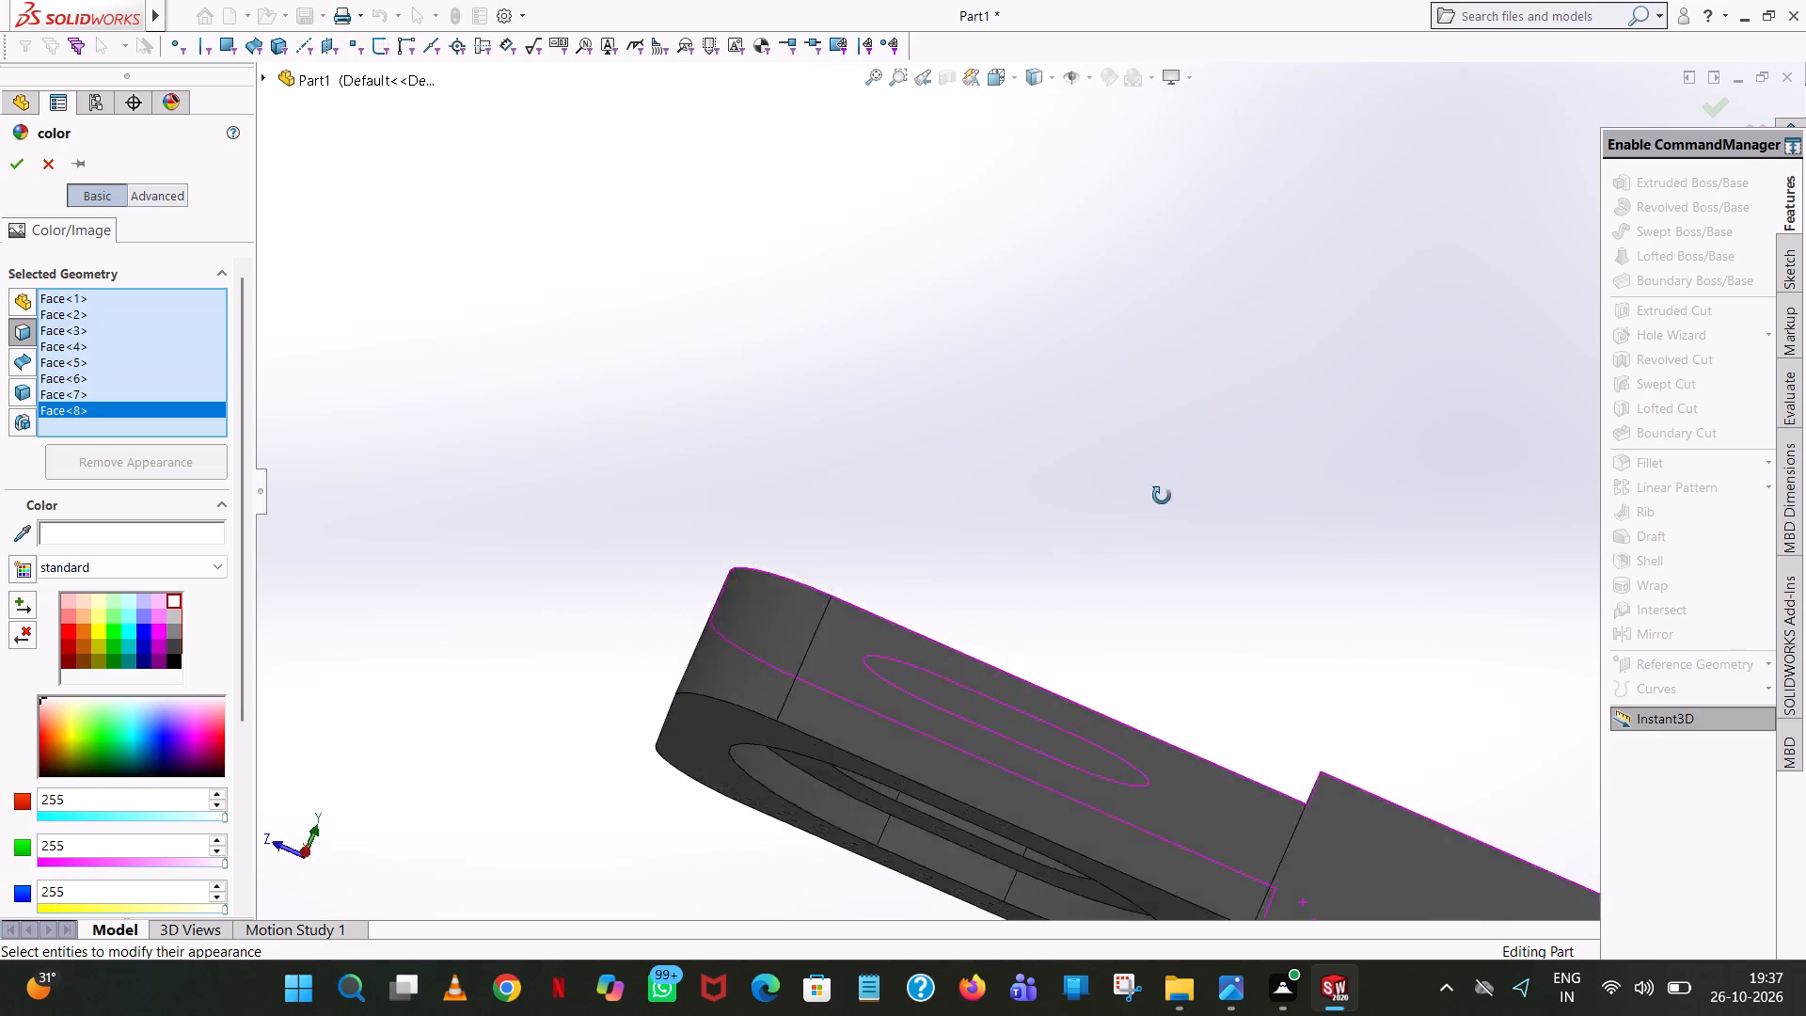
{"action": "middle_click_drag", "start_coordinate": [1162, 496], "coordinate": [996, 693]}
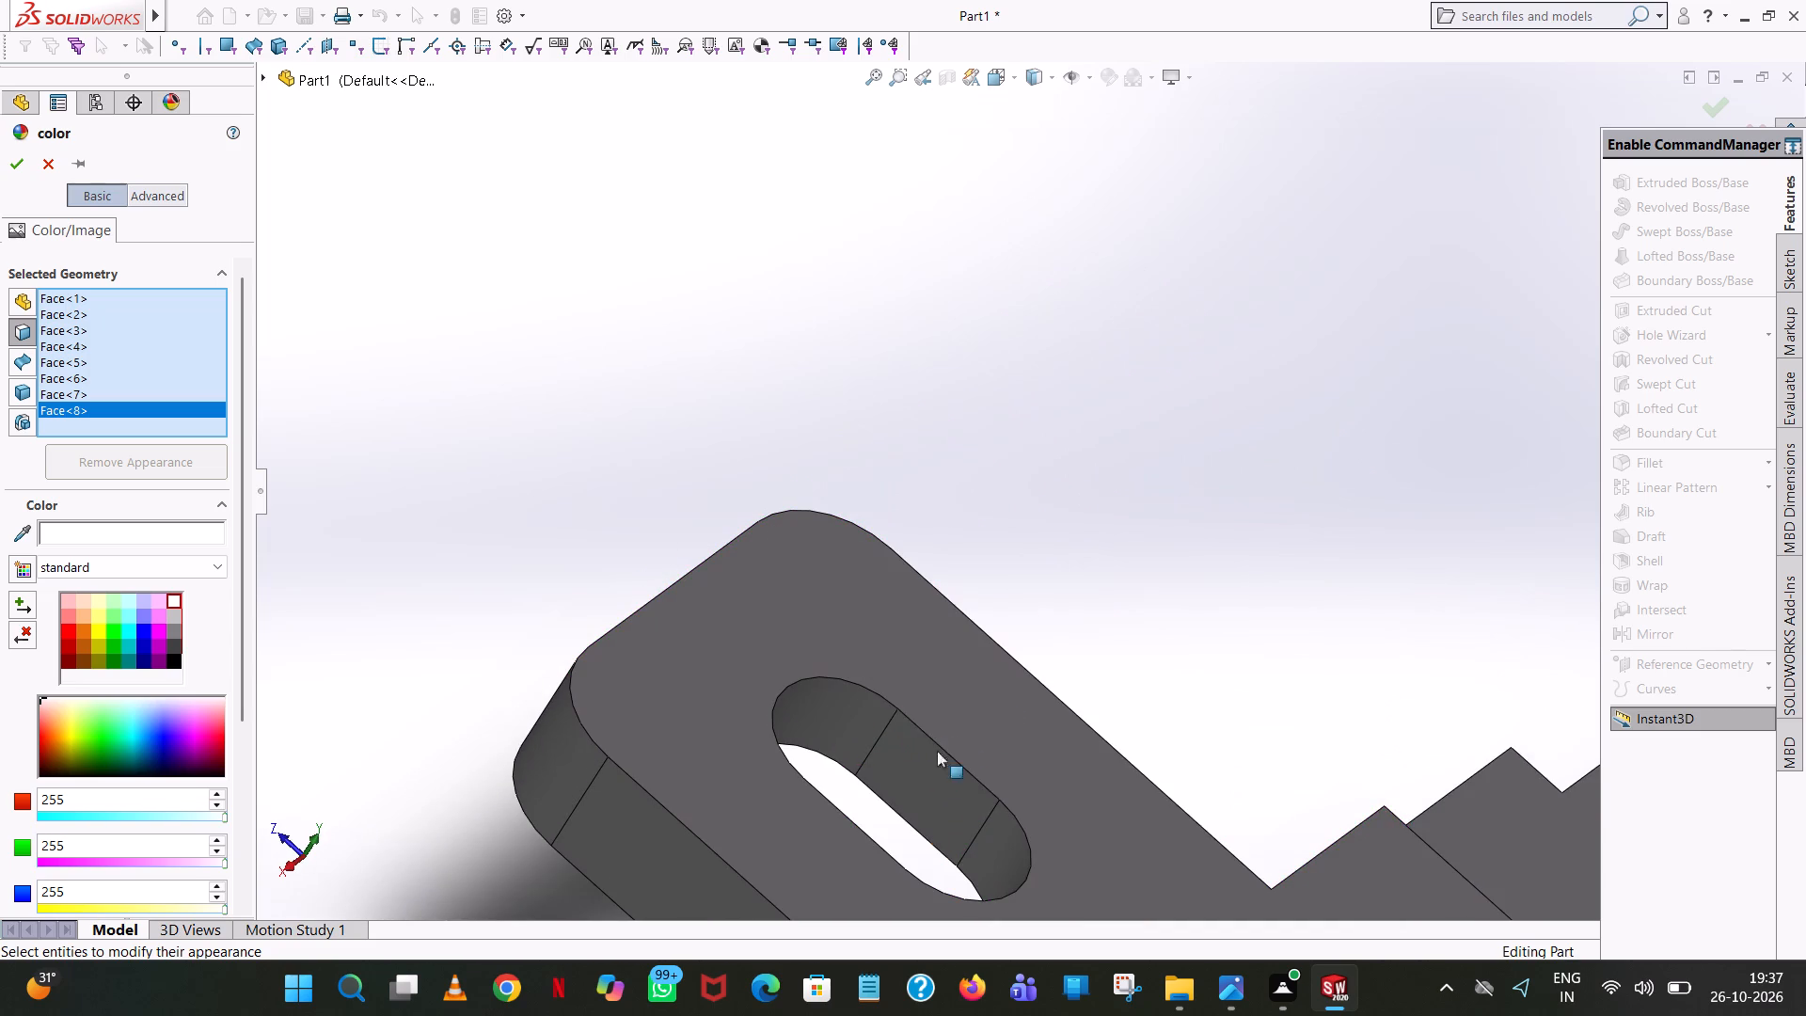
{"action": "left_click", "coordinate": [894, 779]}
{"action": "left_click", "coordinate": [855, 730]}
{"action": "scroll", "coordinate": [880, 740], "scroll_direction": "up", "scroll_amount": 5}
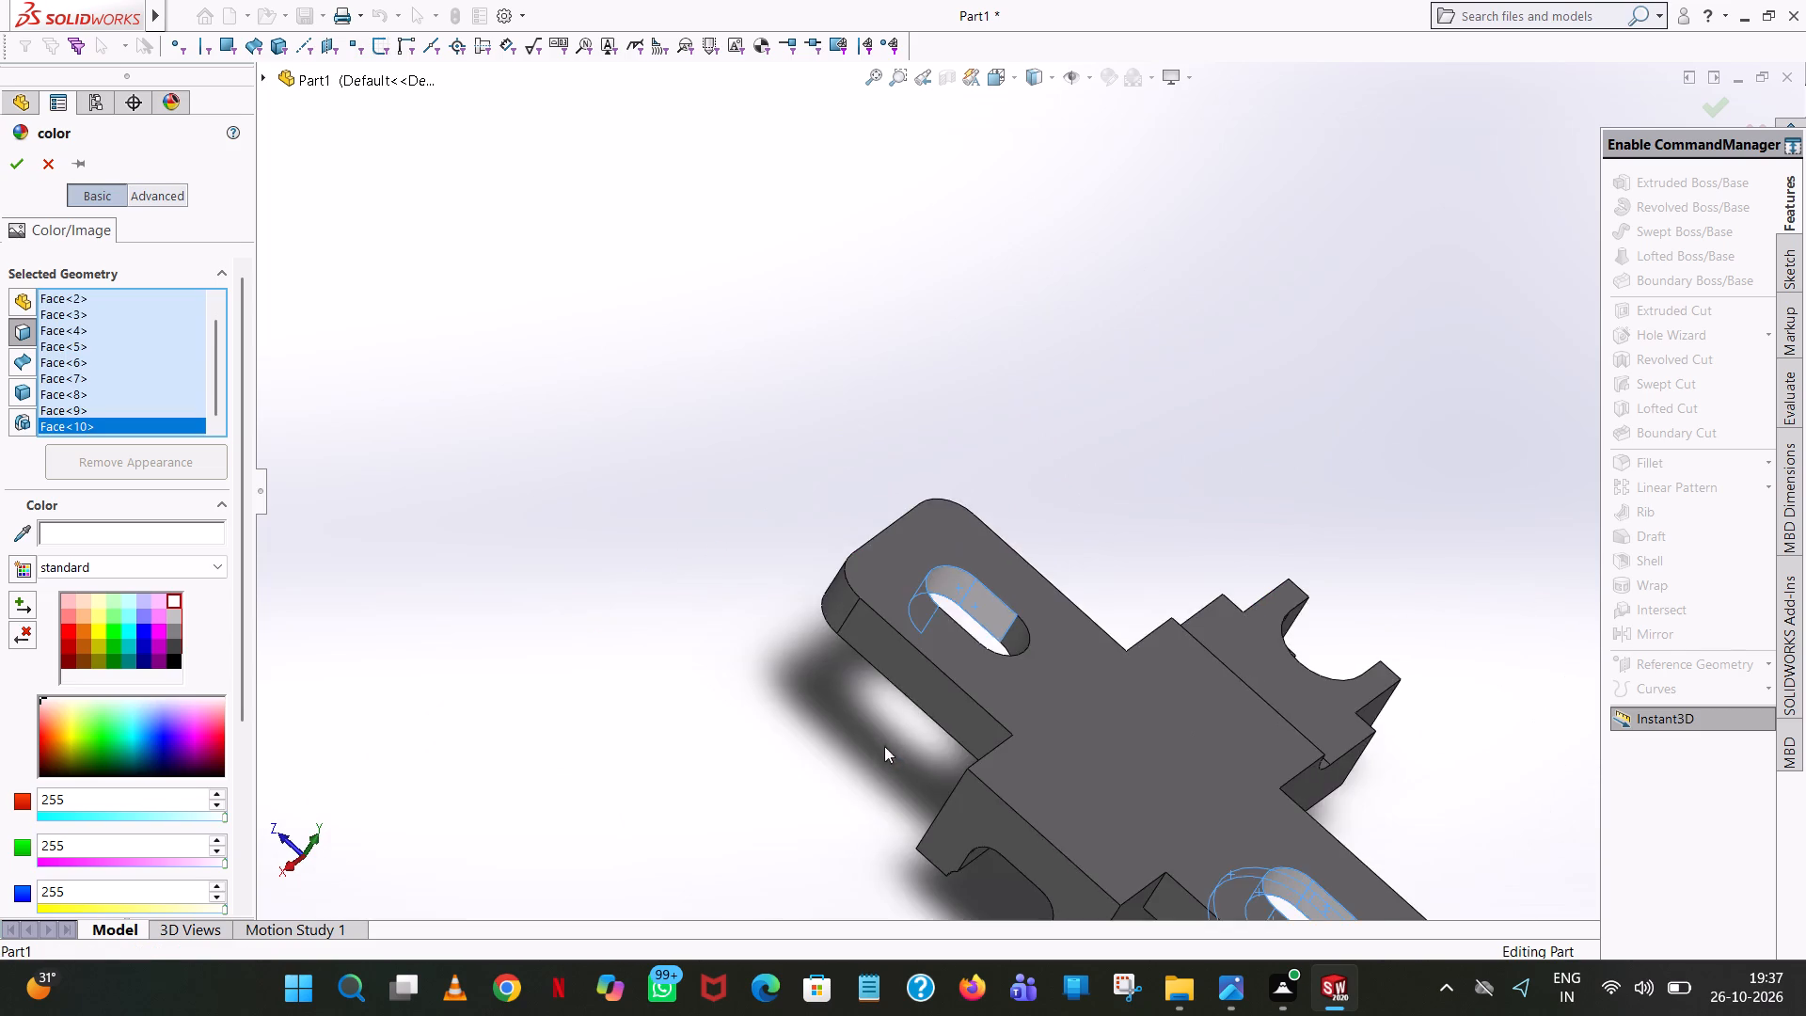
{"action": "middle_click_drag", "start_coordinate": [890, 770], "coordinate": [892, 993]}
{"action": "middle_click_drag", "start_coordinate": [994, 602], "coordinate": [981, 726]}
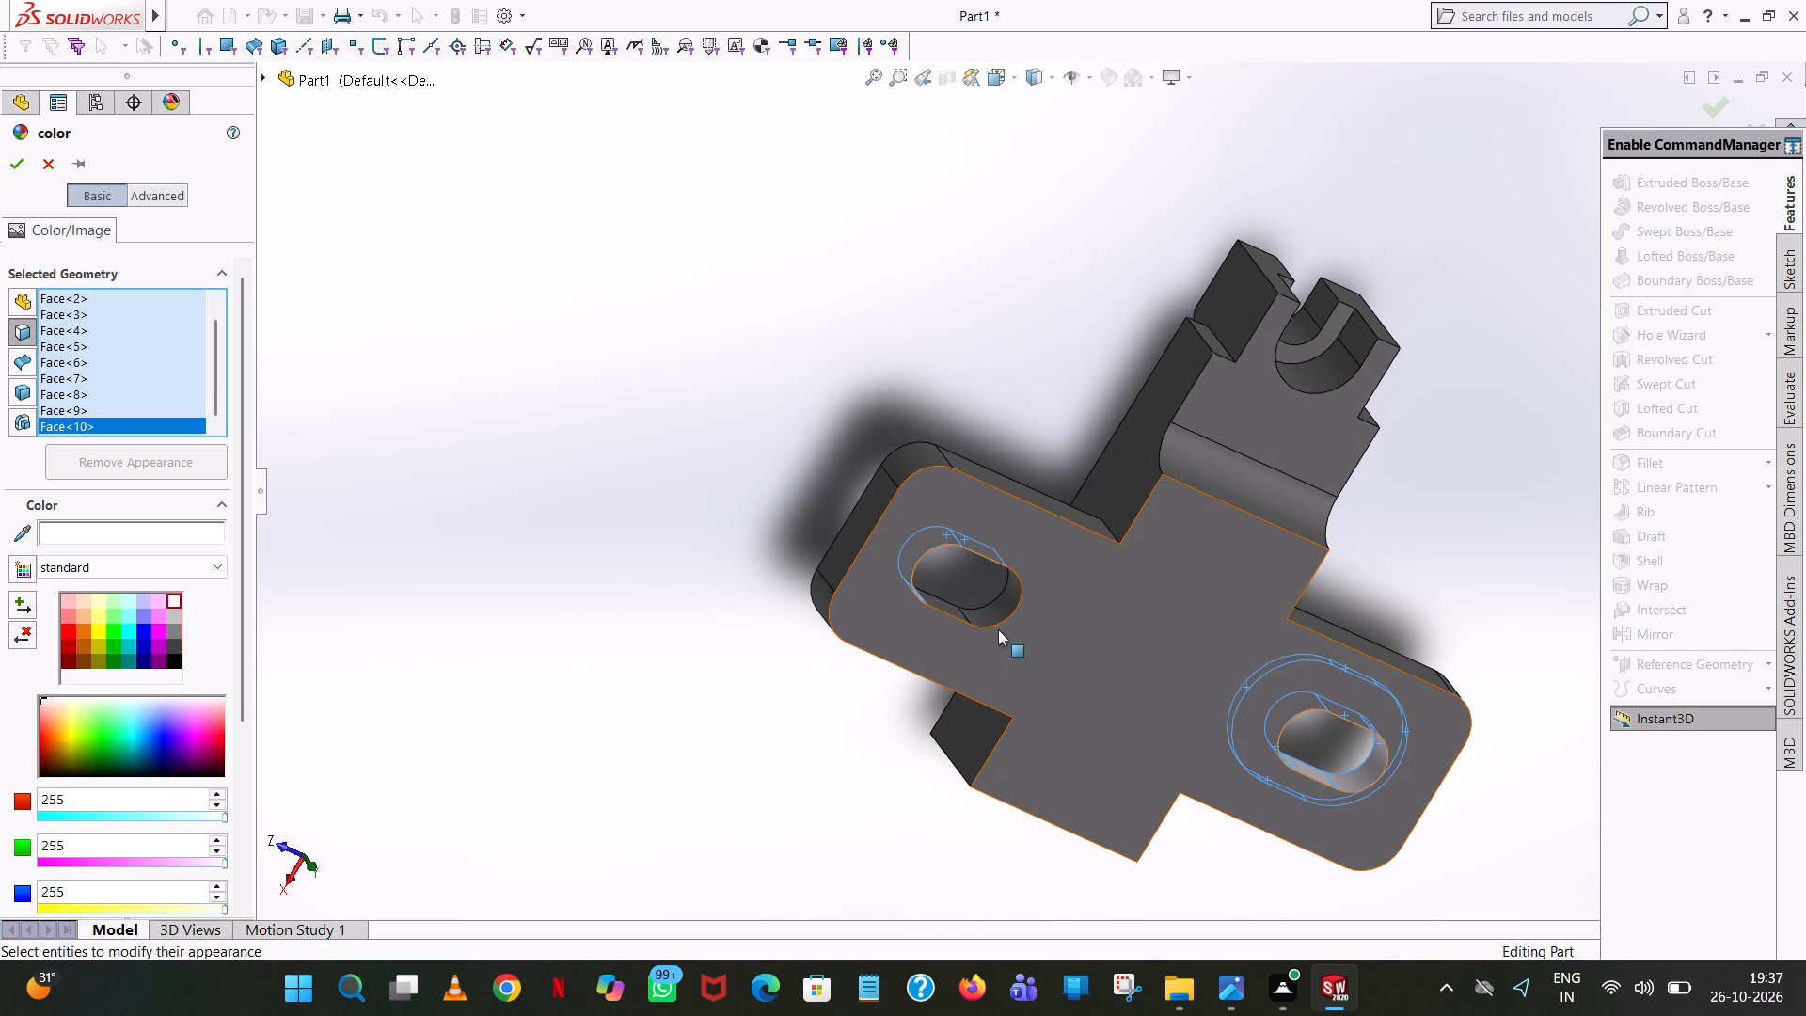
{"action": "left_click", "coordinate": [1006, 599]}
{"action": "left_click", "coordinate": [948, 611]}
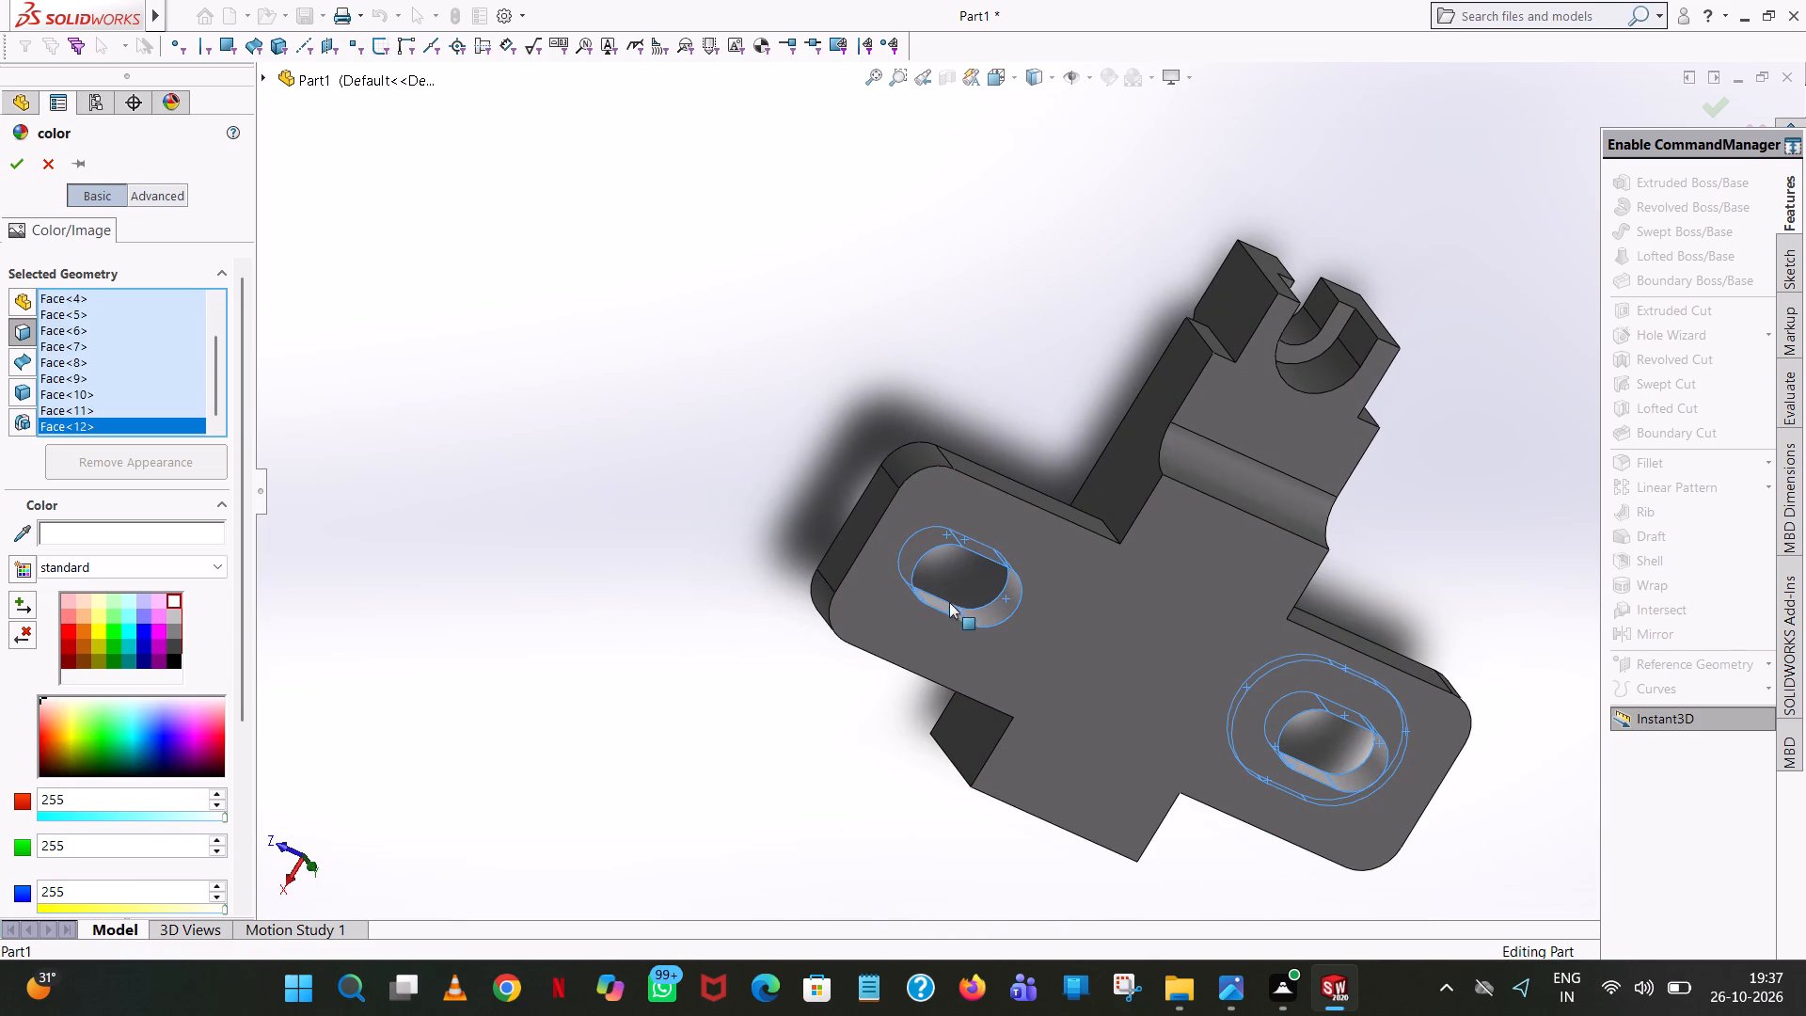
Add the four side walls of the second ear's shallow recess to the white face selection.
{"action": "middle_click_drag", "start_coordinate": [950, 601], "coordinate": [1307, 582]}
{"action": "scroll", "coordinate": [1460, 583], "scroll_direction": "down", "scroll_amount": 3}
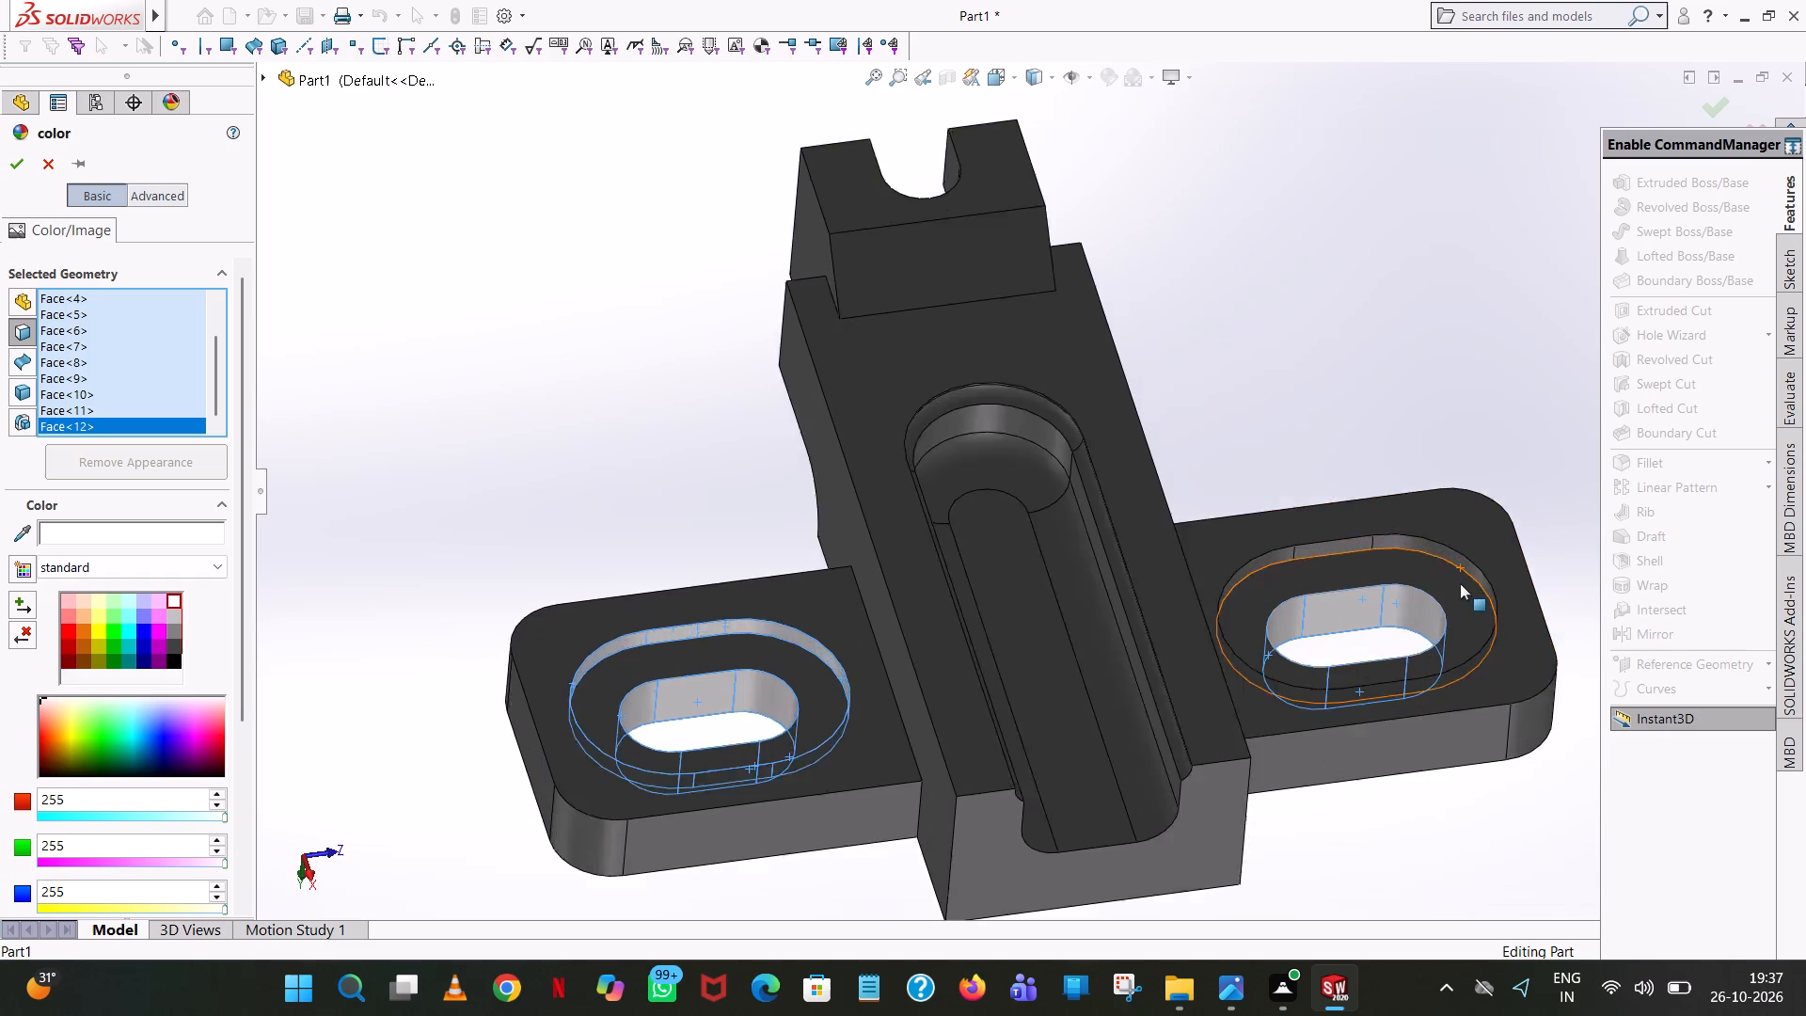
{"action": "scroll", "coordinate": [1460, 583], "scroll_direction": "down", "scroll_amount": 4}
{"action": "left_click", "coordinate": [1281, 487]}
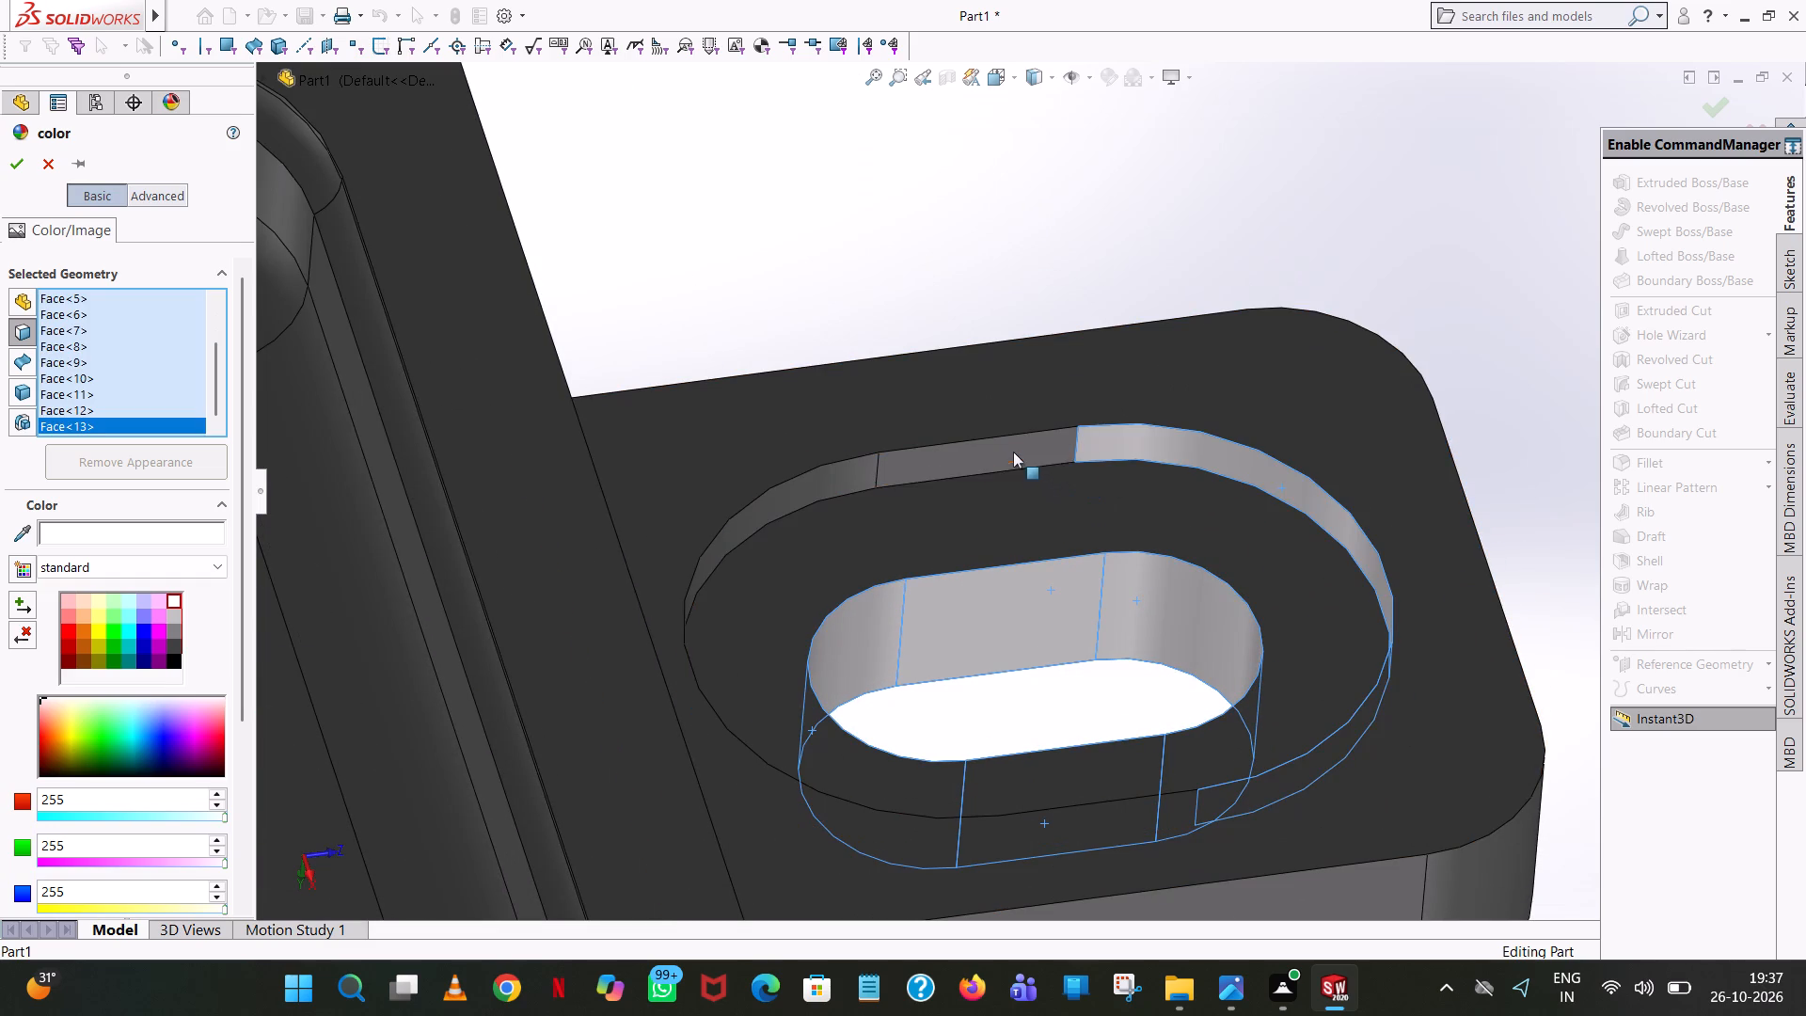
{"action": "left_click", "coordinate": [1013, 452]}
{"action": "left_click", "coordinate": [839, 480]}
{"action": "middle_click_drag", "start_coordinate": [891, 517], "coordinate": [975, 900]}
{"action": "left_click", "coordinate": [1124, 751]}
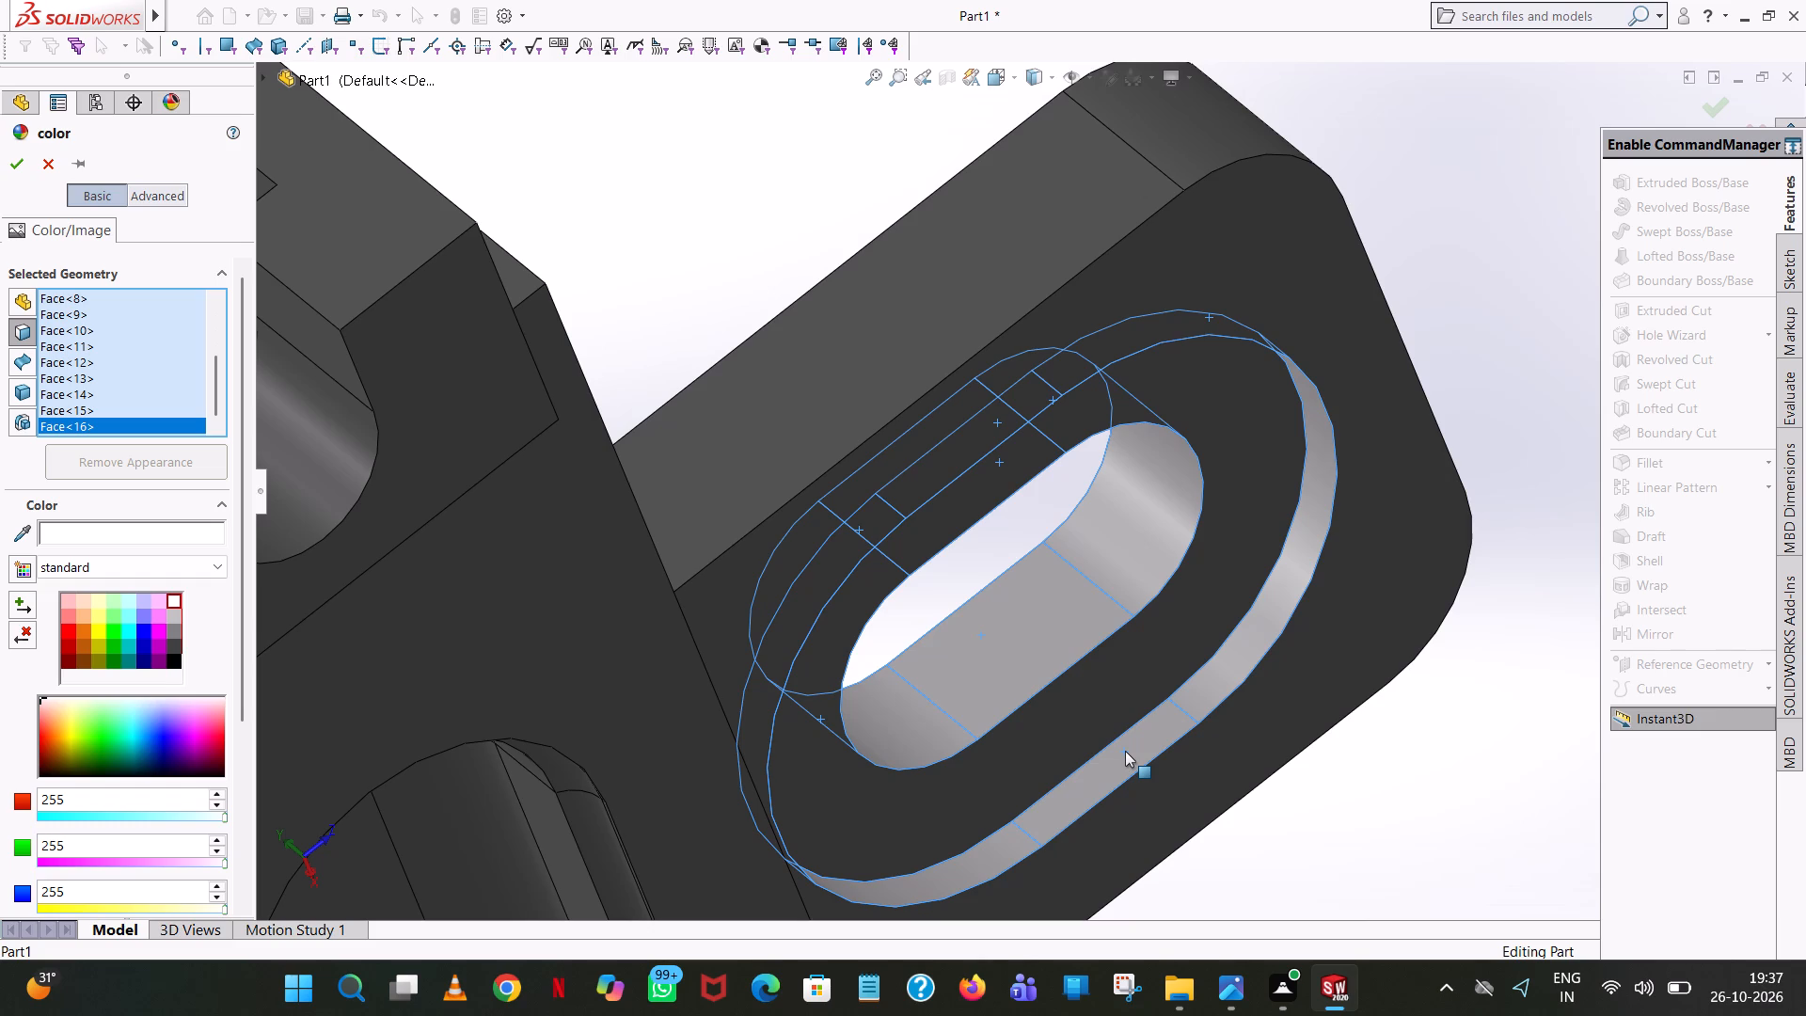
Add the five inner faces of the stepped U-shaped notch at the block's forked end to the white face selection.
{"action": "scroll", "coordinate": [1146, 400], "scroll_direction": "up", "scroll_amount": 6}
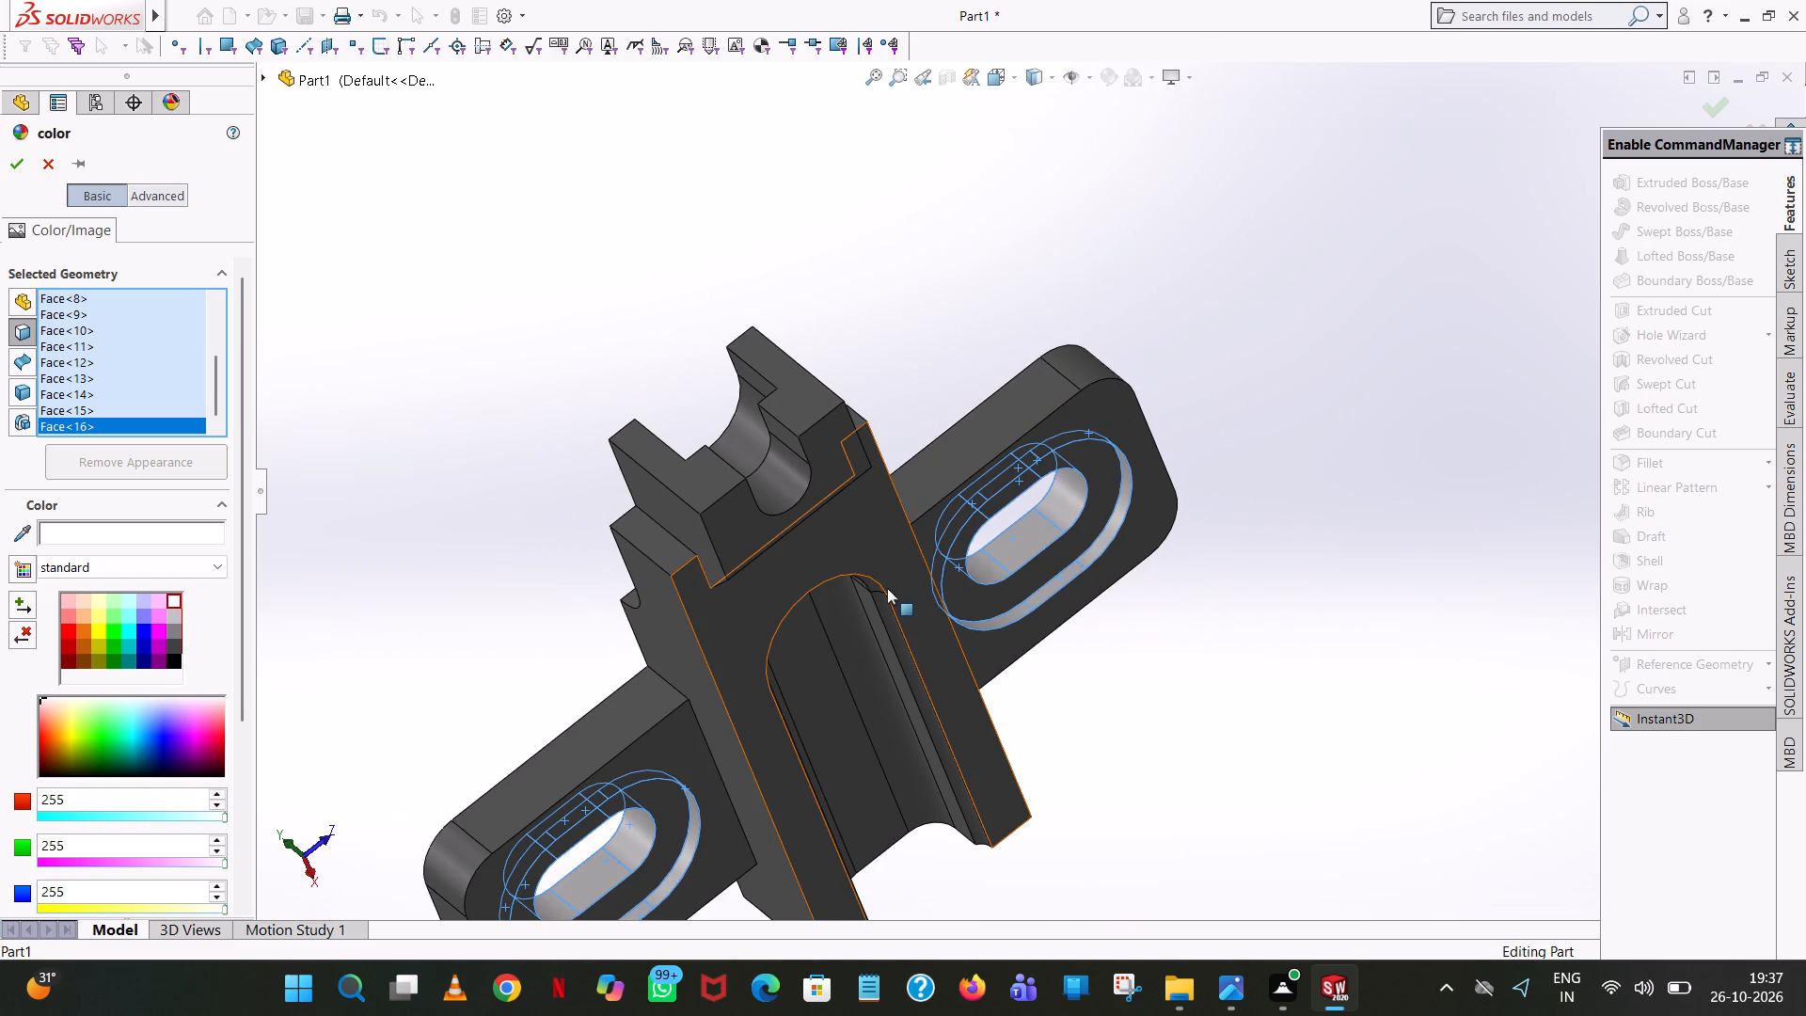
{"action": "middle_click_drag", "start_coordinate": [887, 588], "coordinate": [1114, 617]}
{"action": "scroll", "coordinate": [890, 581], "scroll_direction": "up", "scroll_amount": 1}
{"action": "scroll", "coordinate": [1020, 548], "scroll_direction": "up", "scroll_amount": 1}
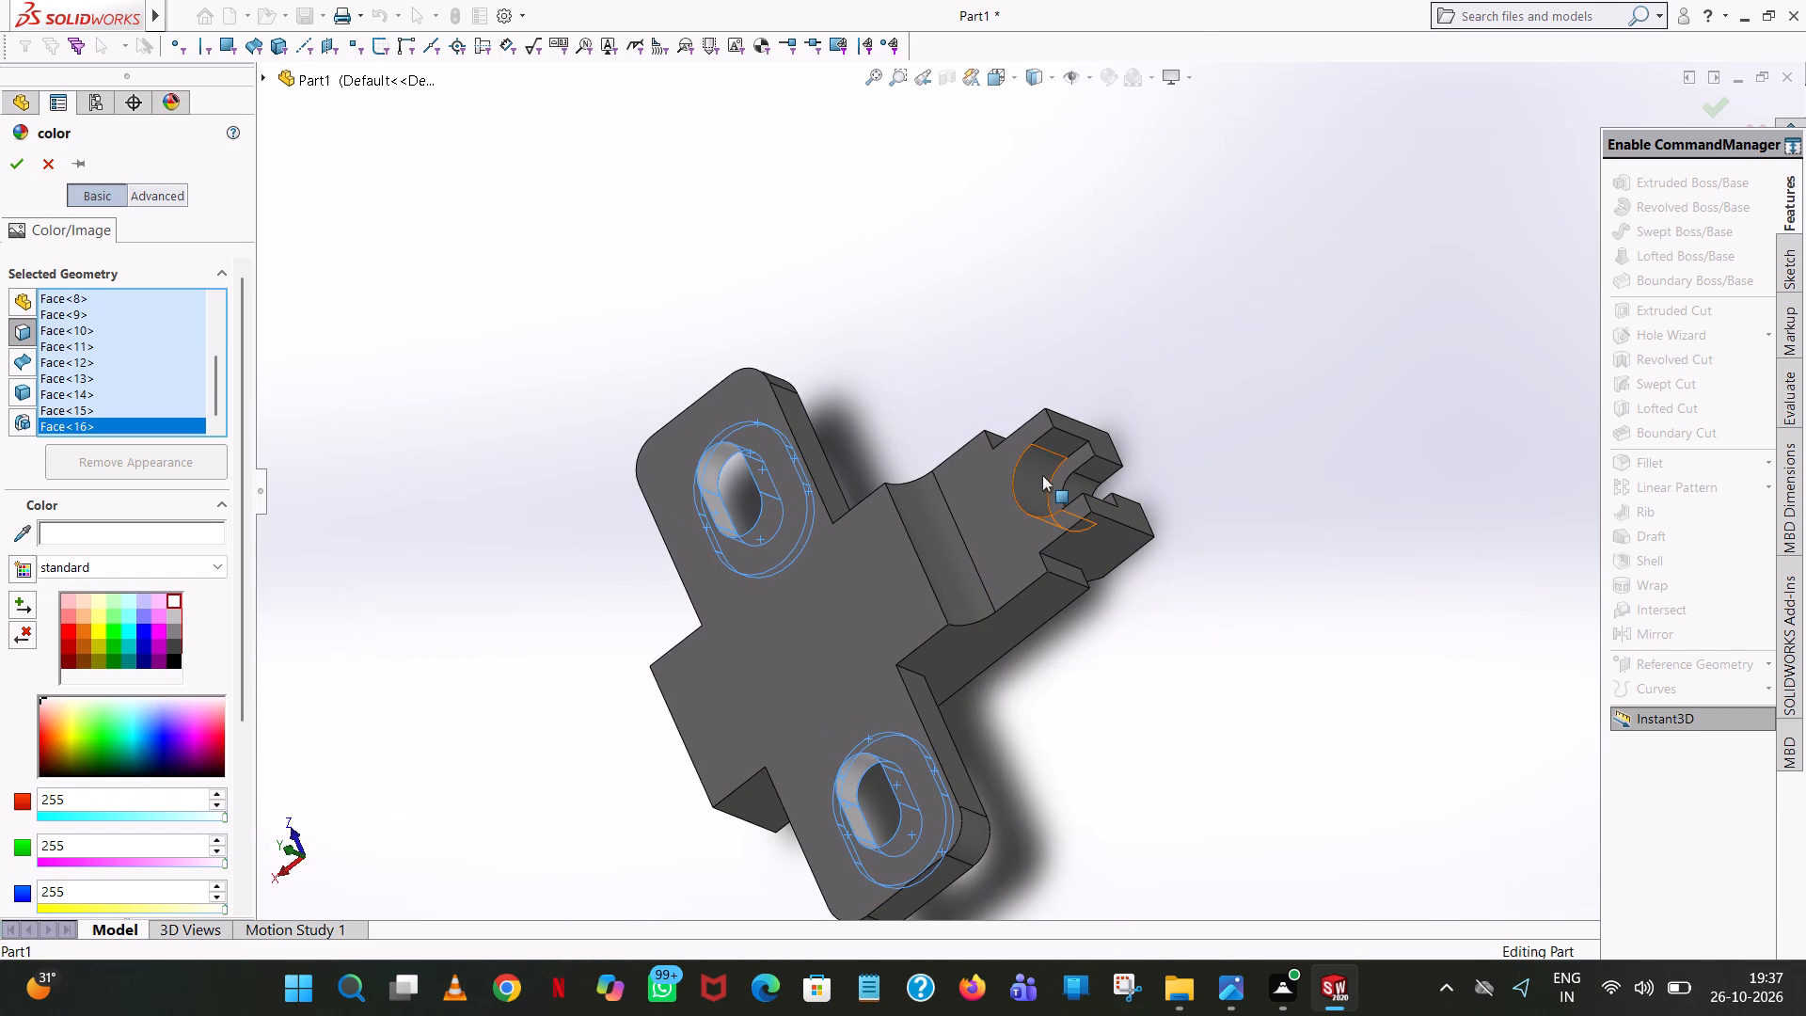
{"action": "left_click", "coordinate": [1042, 474]}
{"action": "left_click", "coordinate": [1065, 437]}
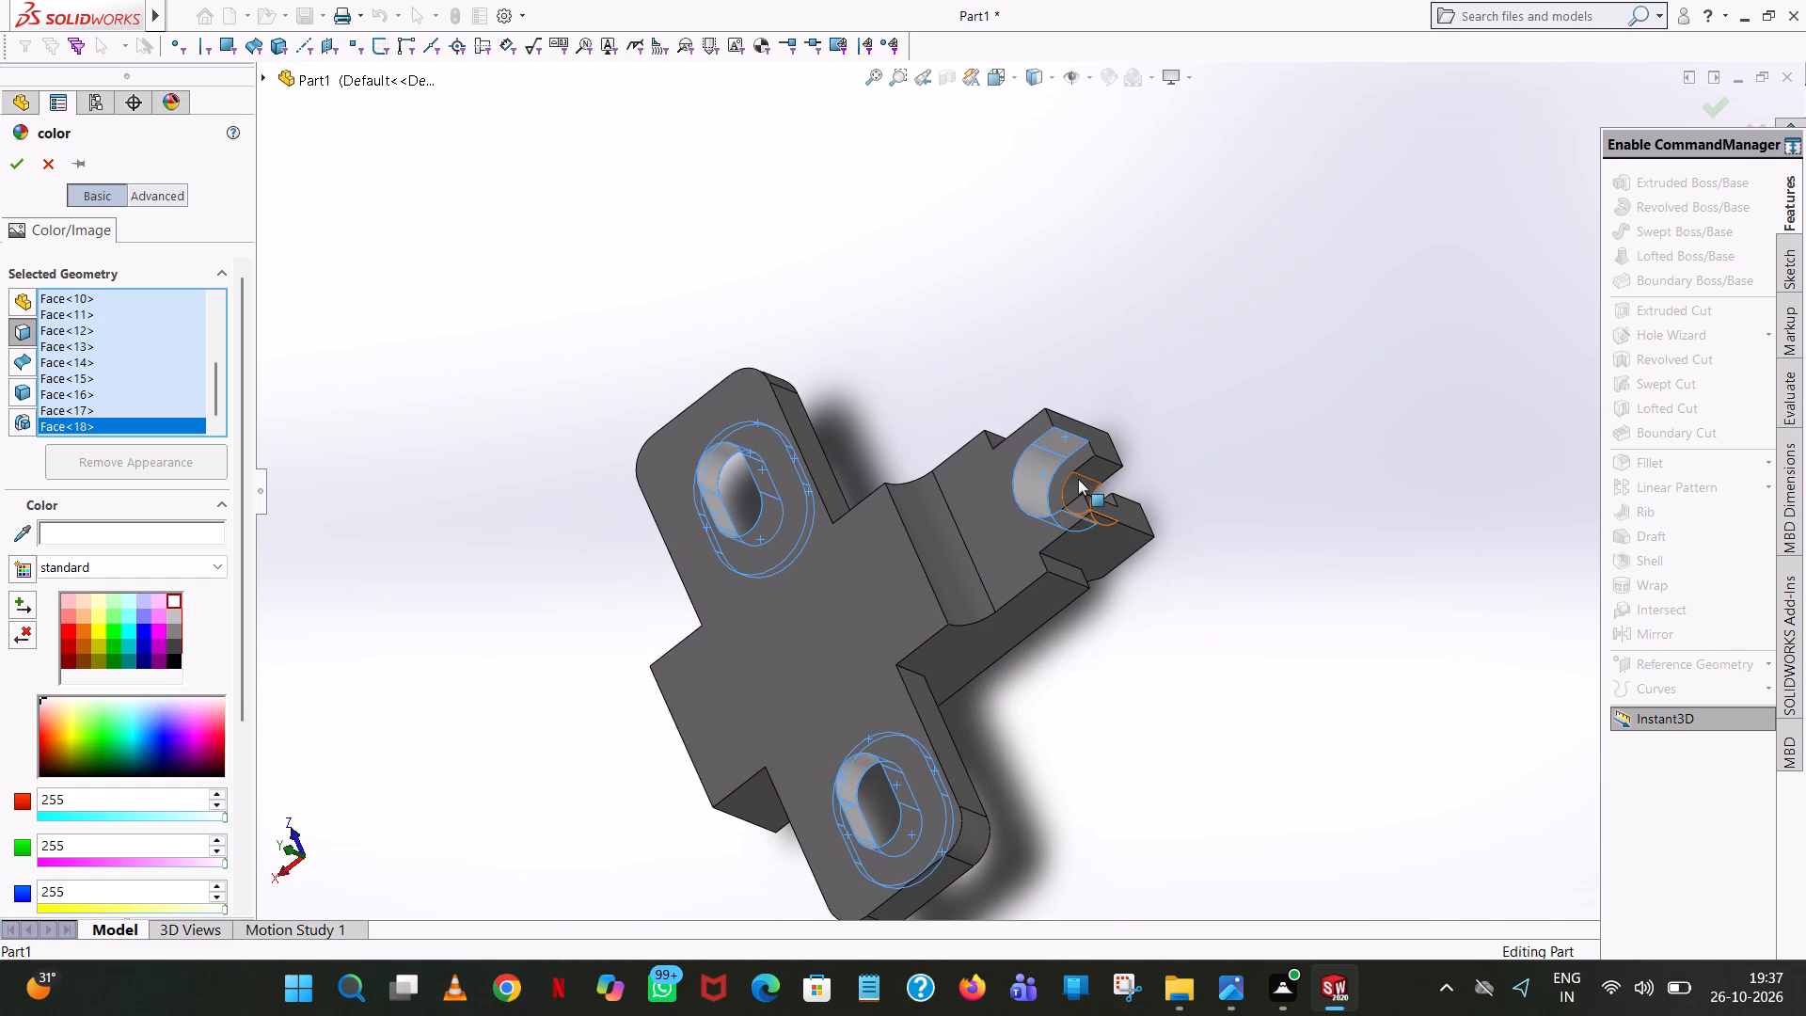
{"action": "left_click", "coordinate": [1078, 479]}
{"action": "left_click", "coordinate": [1101, 461]}
{"action": "middle_click_drag", "start_coordinate": [1101, 469], "coordinate": [1135, 775]}
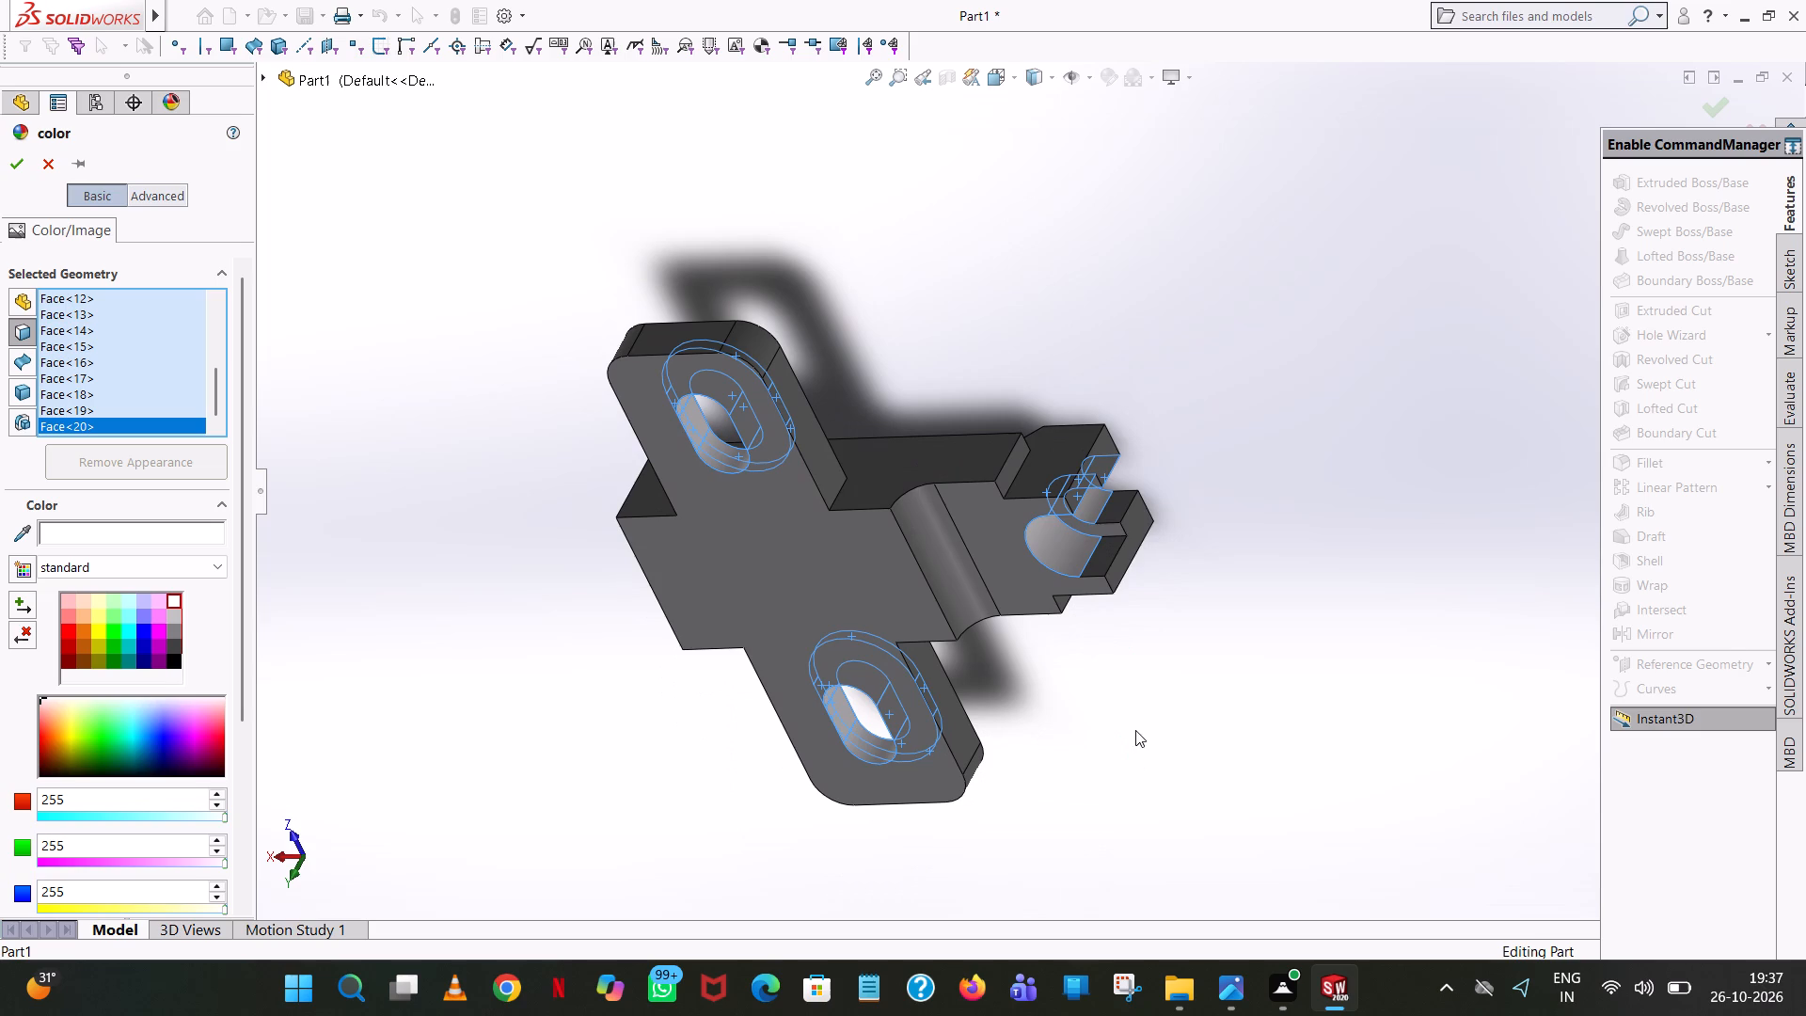
{"action": "left_click", "coordinate": [1123, 500]}
Add the main stepped slot's flat floor, one long side and rounded end, including their fillets, to the white face selection.
{"action": "middle_click_drag", "start_coordinate": [1169, 428], "coordinate": [1171, 431]}
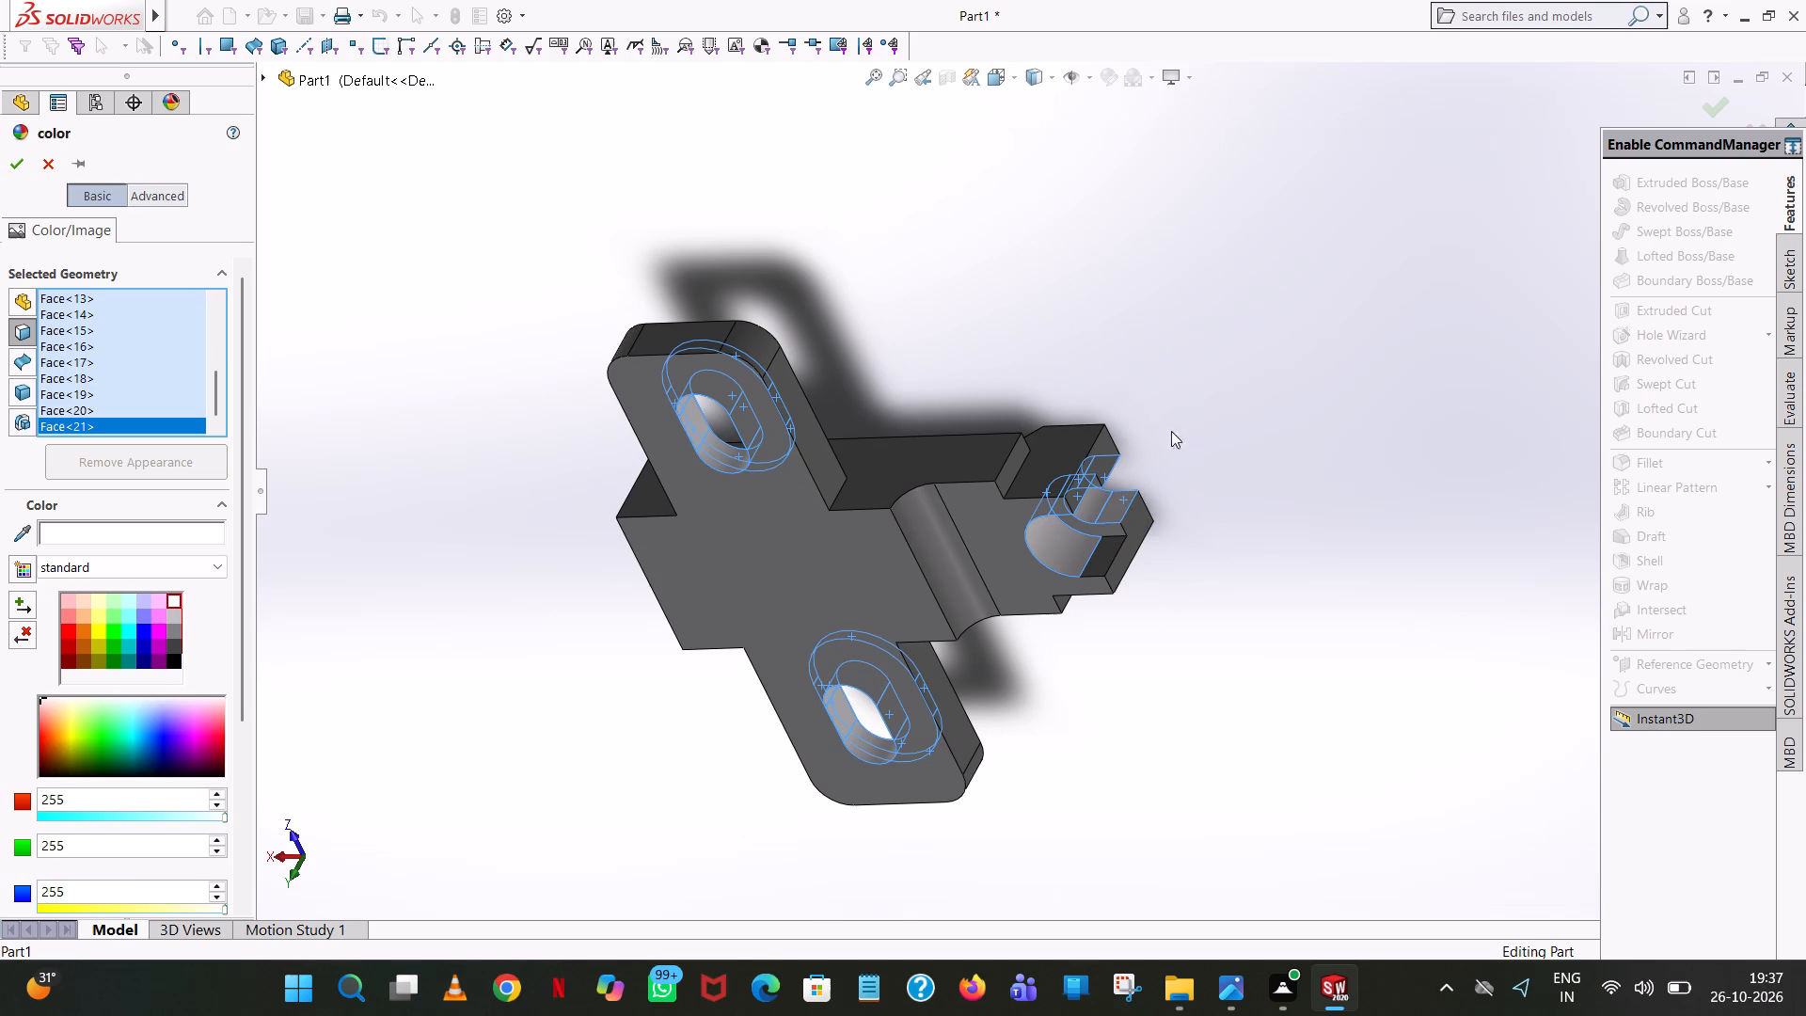
{"action": "middle_click_drag", "start_coordinate": [1171, 431], "coordinate": [1221, 1004]}
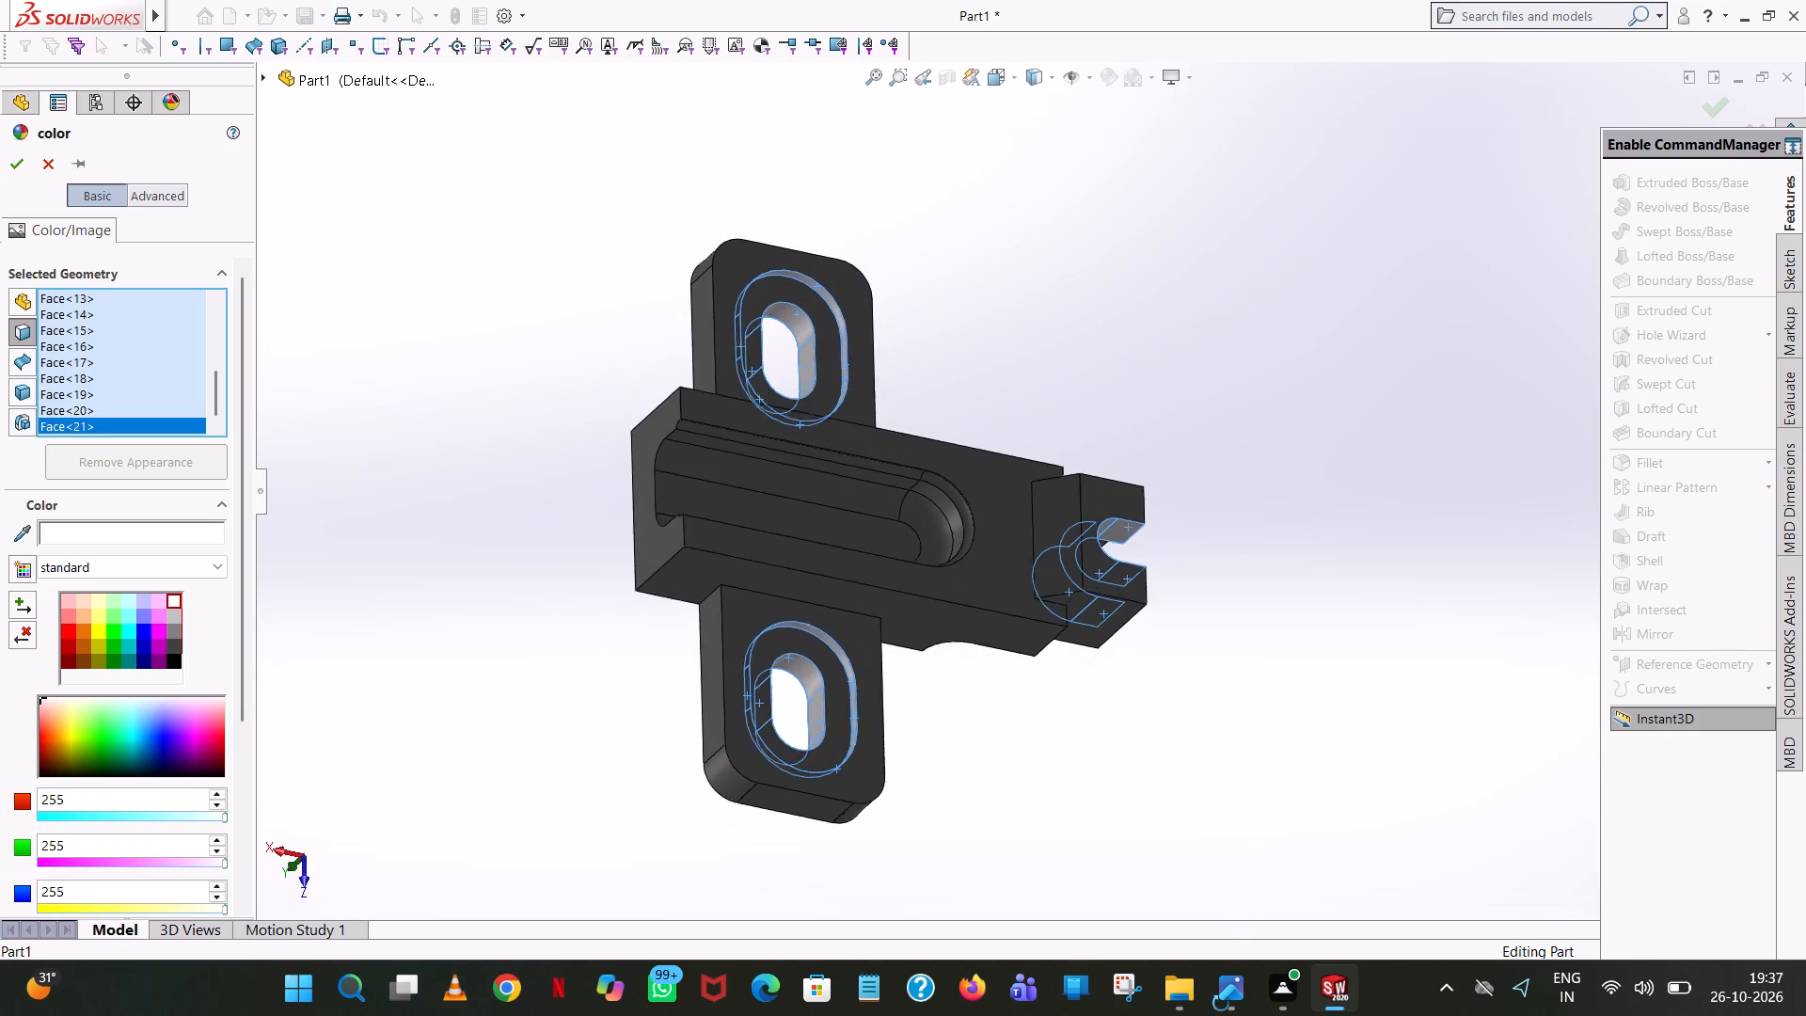
{"action": "middle_click_drag", "start_coordinate": [1221, 1004], "coordinate": [1219, 1002]}
{"action": "left_click", "coordinate": [898, 531]}
{"action": "left_click", "coordinate": [883, 486]}
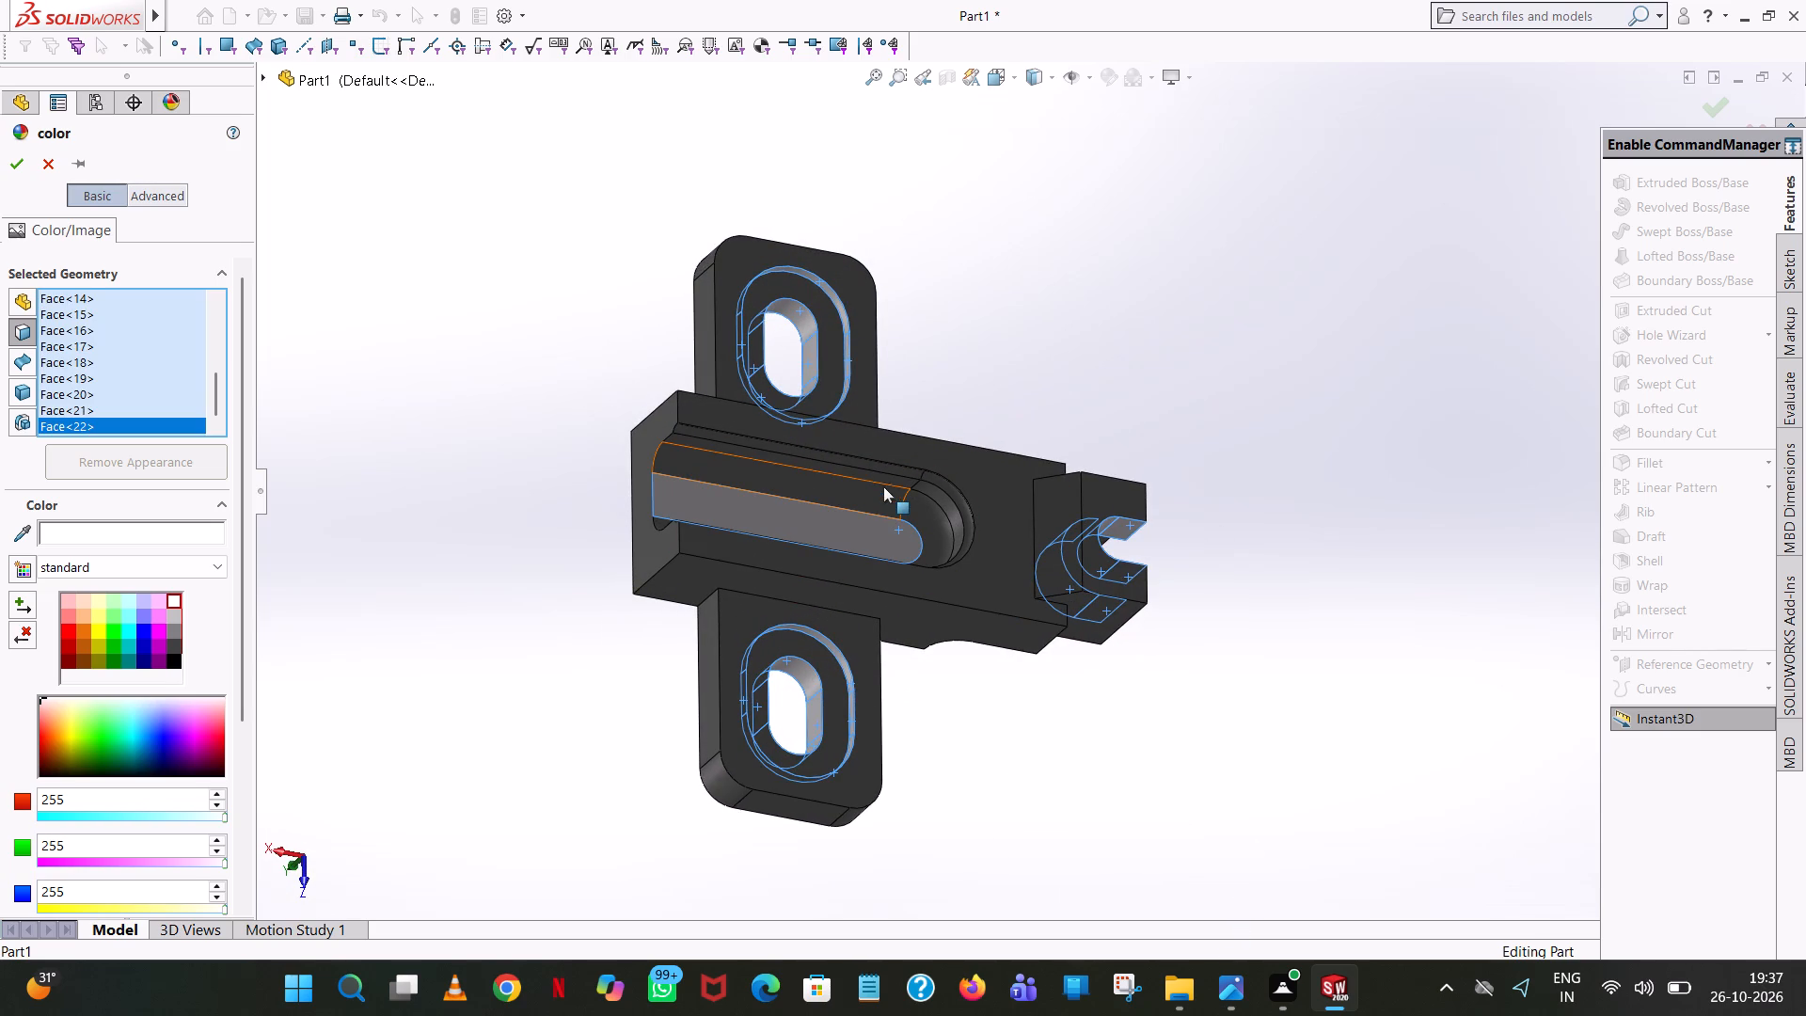
{"action": "left_click", "coordinate": [883, 468]}
{"action": "left_click", "coordinate": [880, 479]}
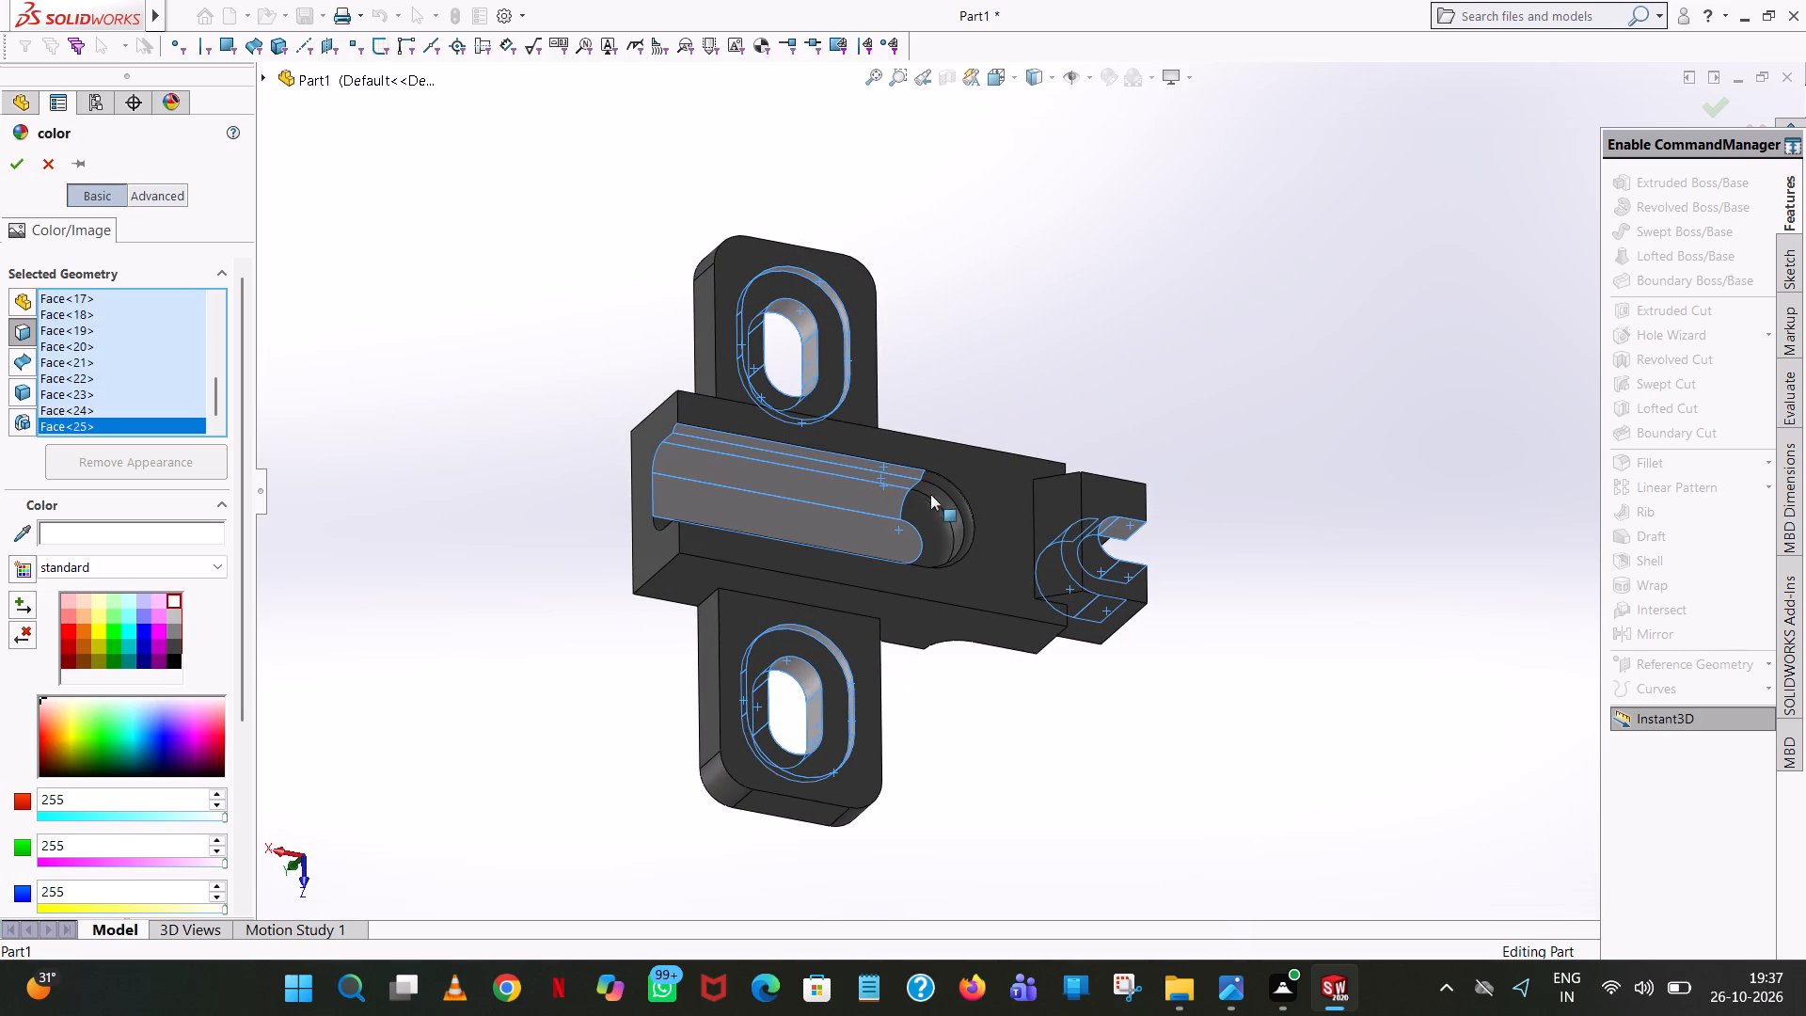
{"action": "left_click", "coordinate": [939, 493]}
{"action": "left_click", "coordinate": [941, 484]}
{"action": "left_click", "coordinate": [935, 521]}
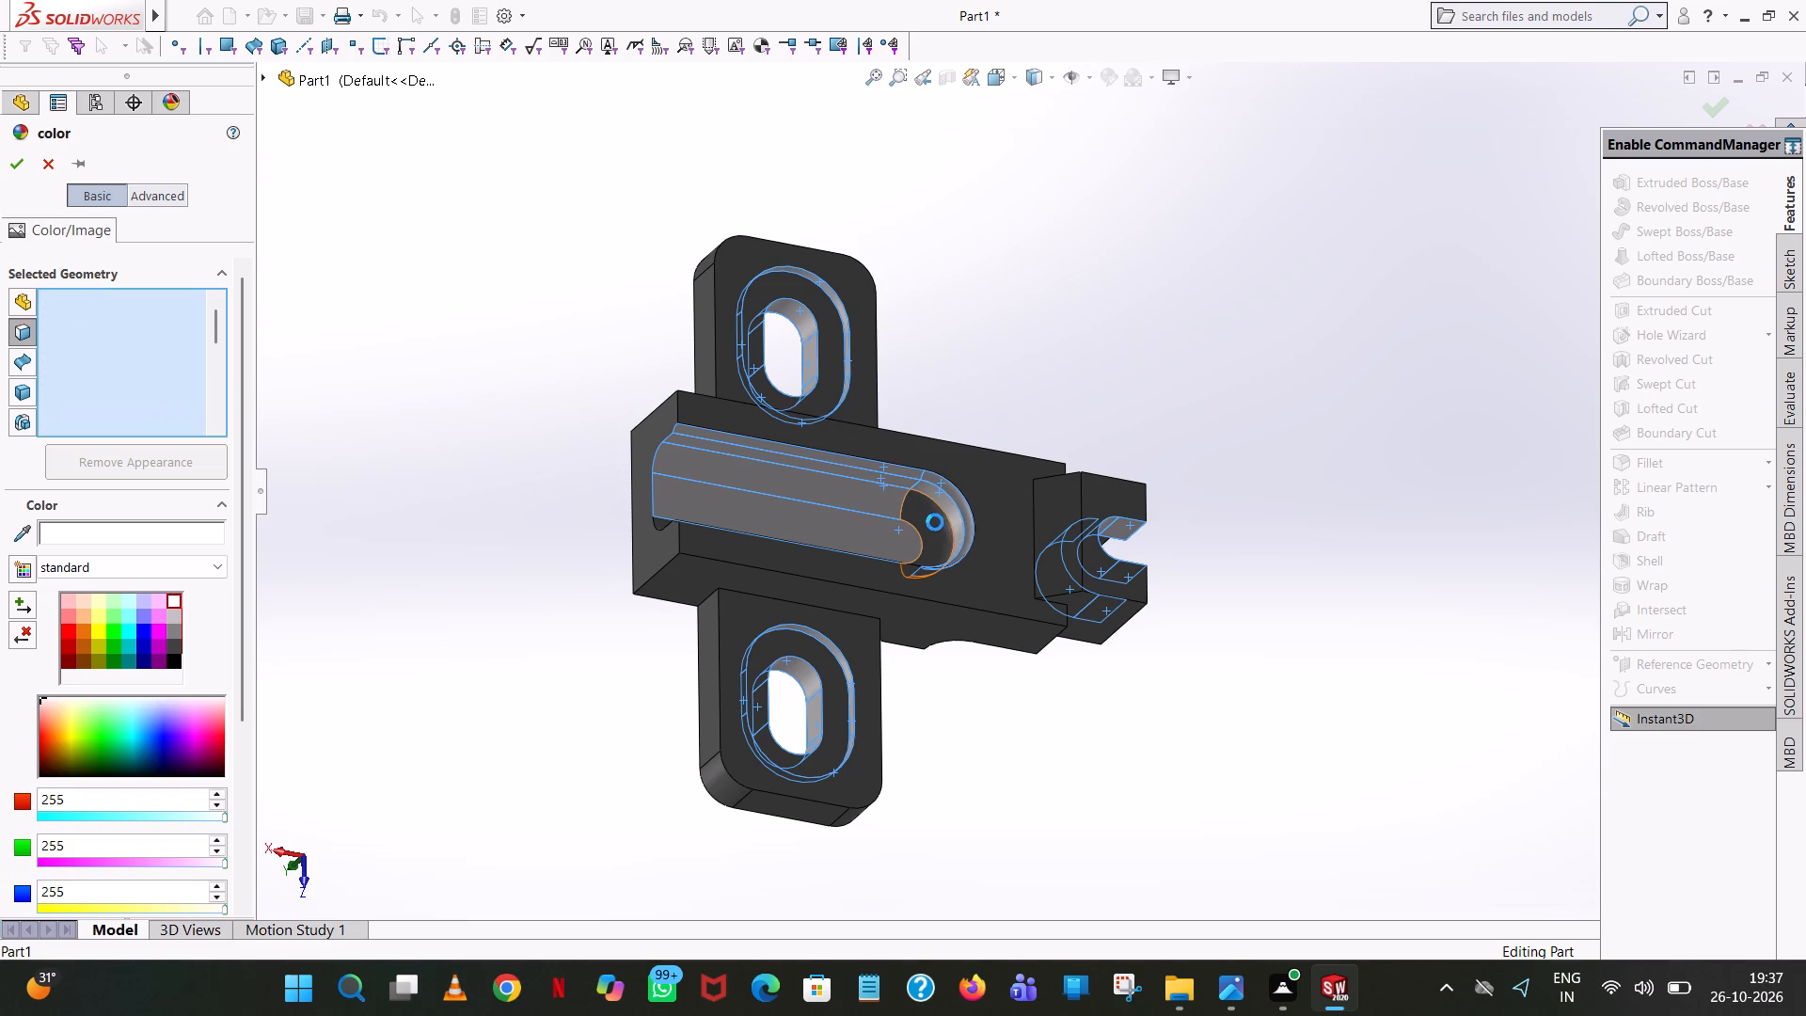
Add the stepped slot's other long-side faces and apply the white colour to all selected faces.
{"action": "middle_click_drag", "start_coordinate": [932, 547], "coordinate": [927, 780]}
{"action": "left_click", "coordinate": [882, 552]}
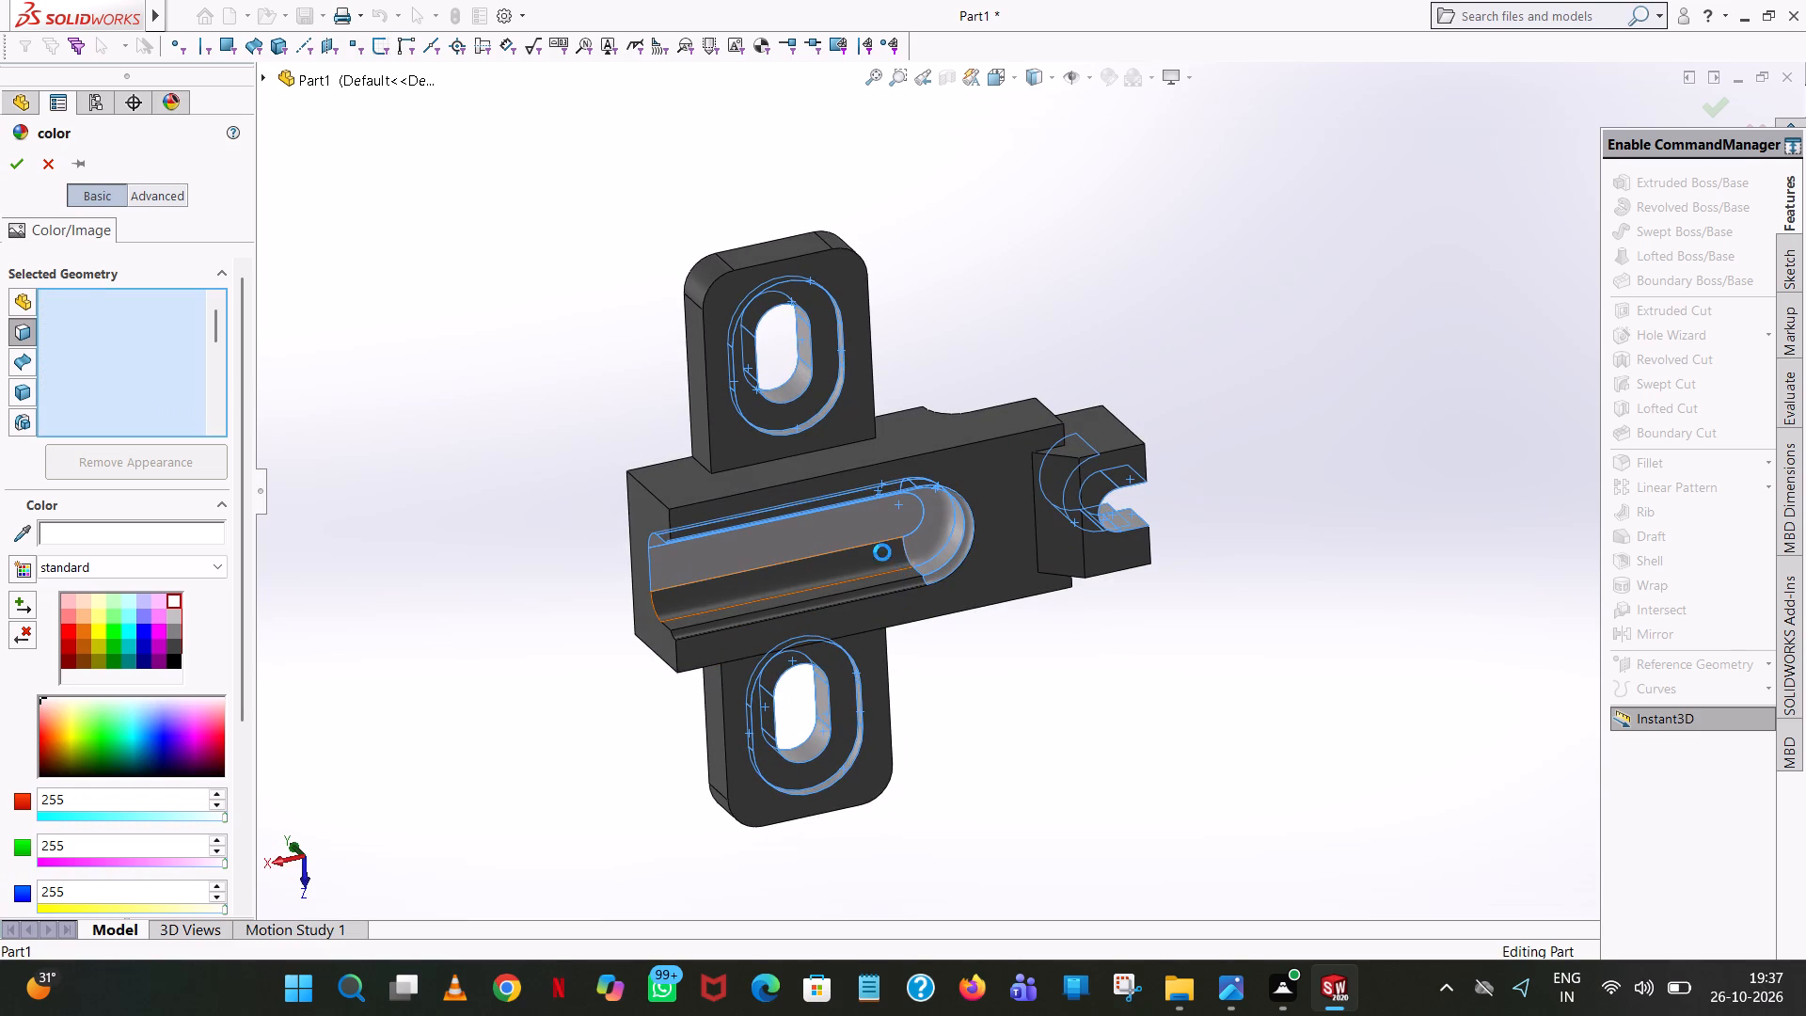
{"action": "left_click", "coordinate": [896, 580]}
{"action": "left_click", "coordinate": [905, 581]}
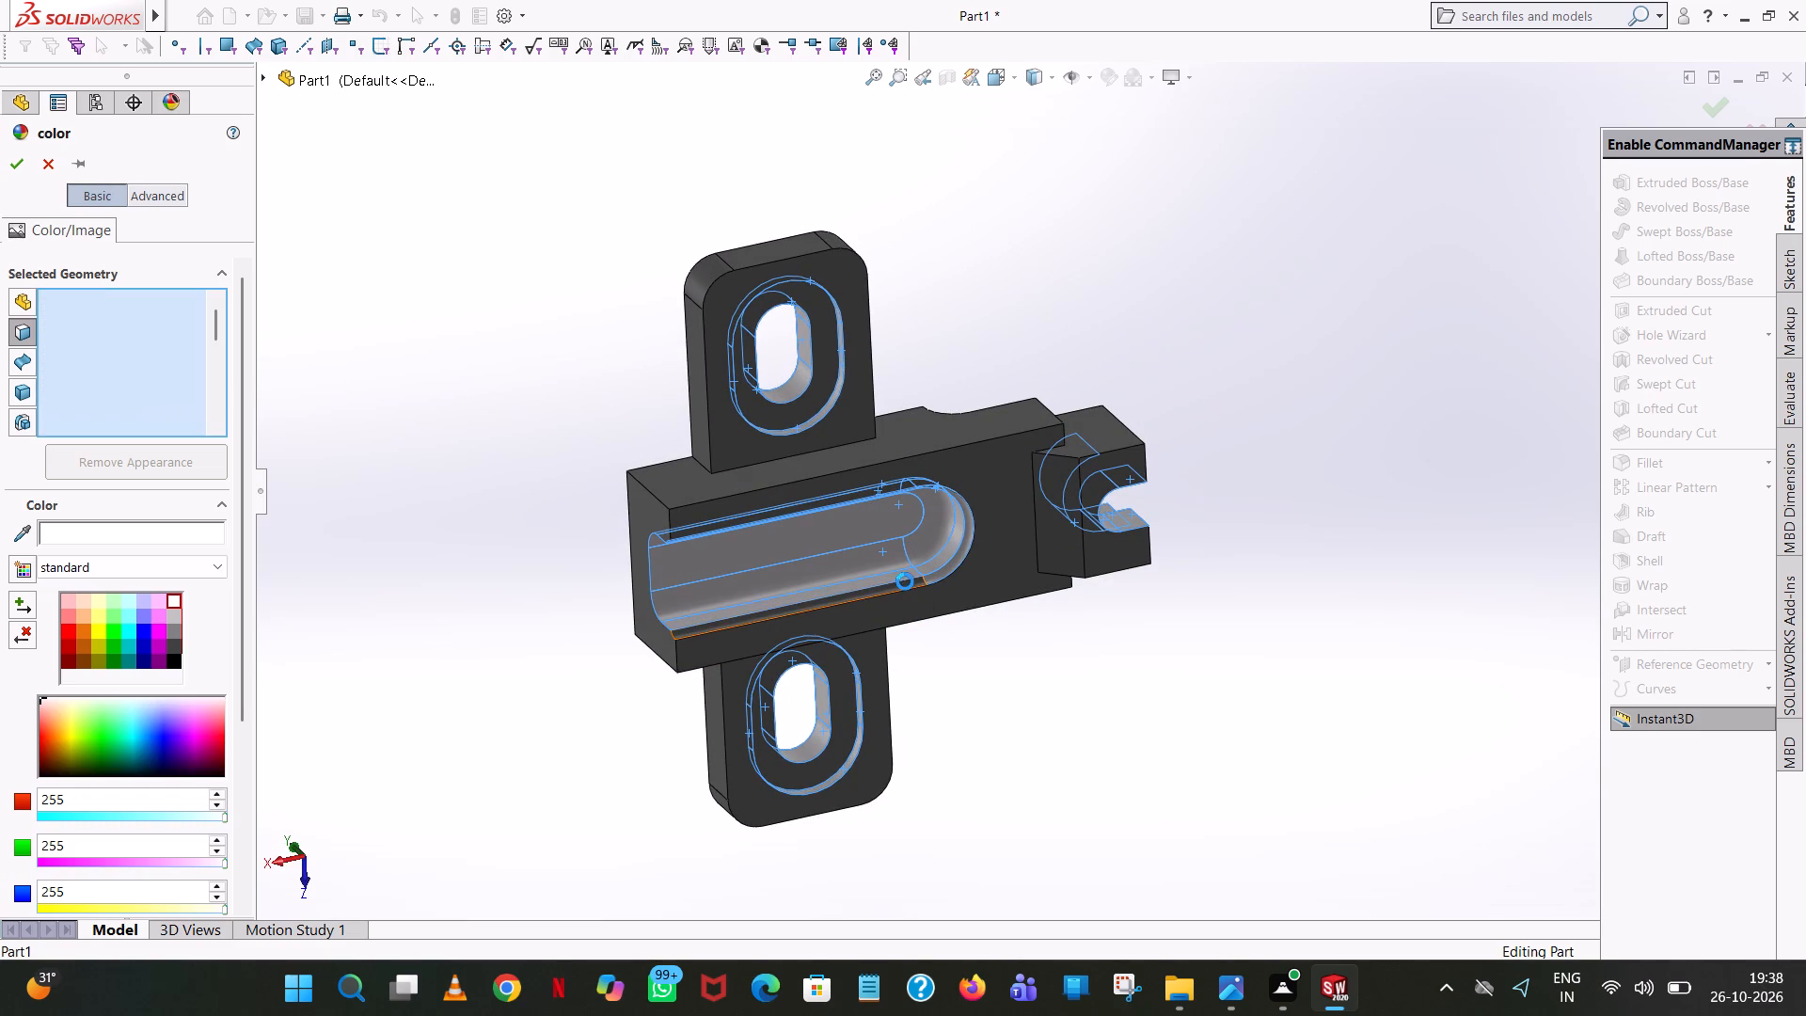
{"action": "middle_click_drag", "start_coordinate": [867, 511], "coordinate": [941, 472]}
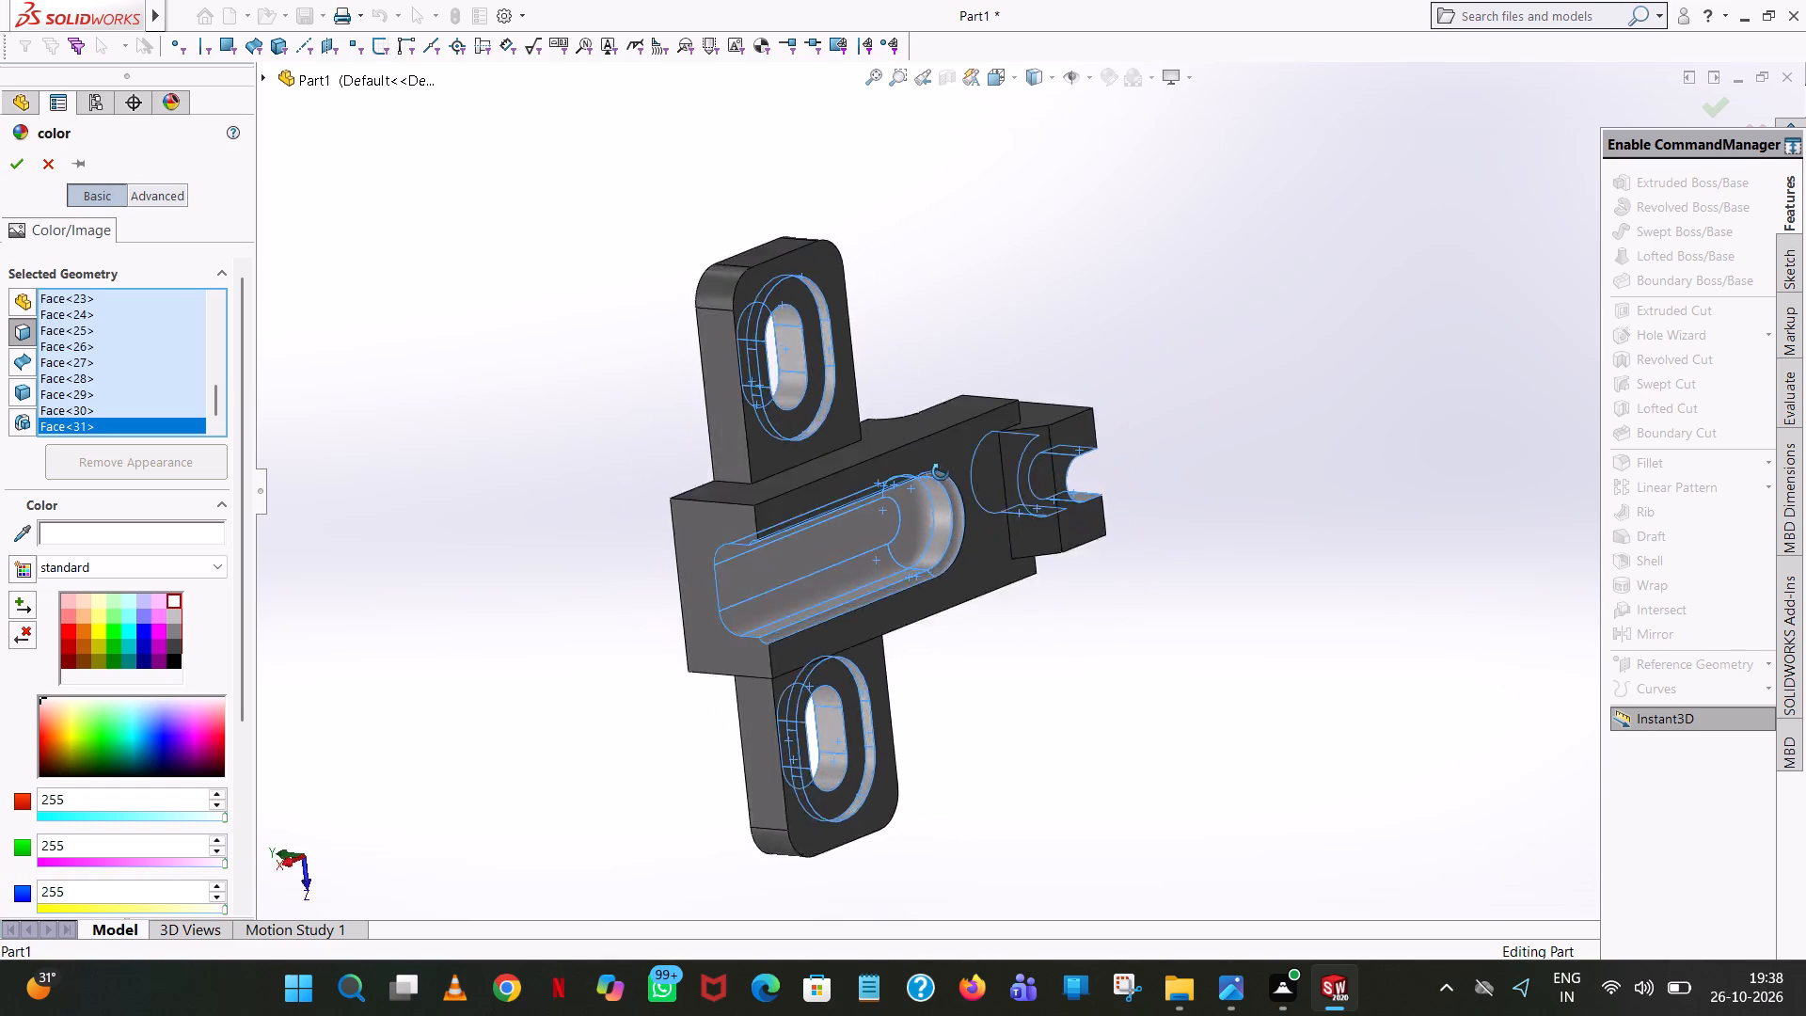
{"action": "middle_click_drag", "start_coordinate": [941, 472], "coordinate": [947, 582]}
{"action": "scroll", "coordinate": [946, 498], "scroll_direction": "up", "scroll_amount": 1}
{"action": "left_click", "coordinate": [26, 158]}
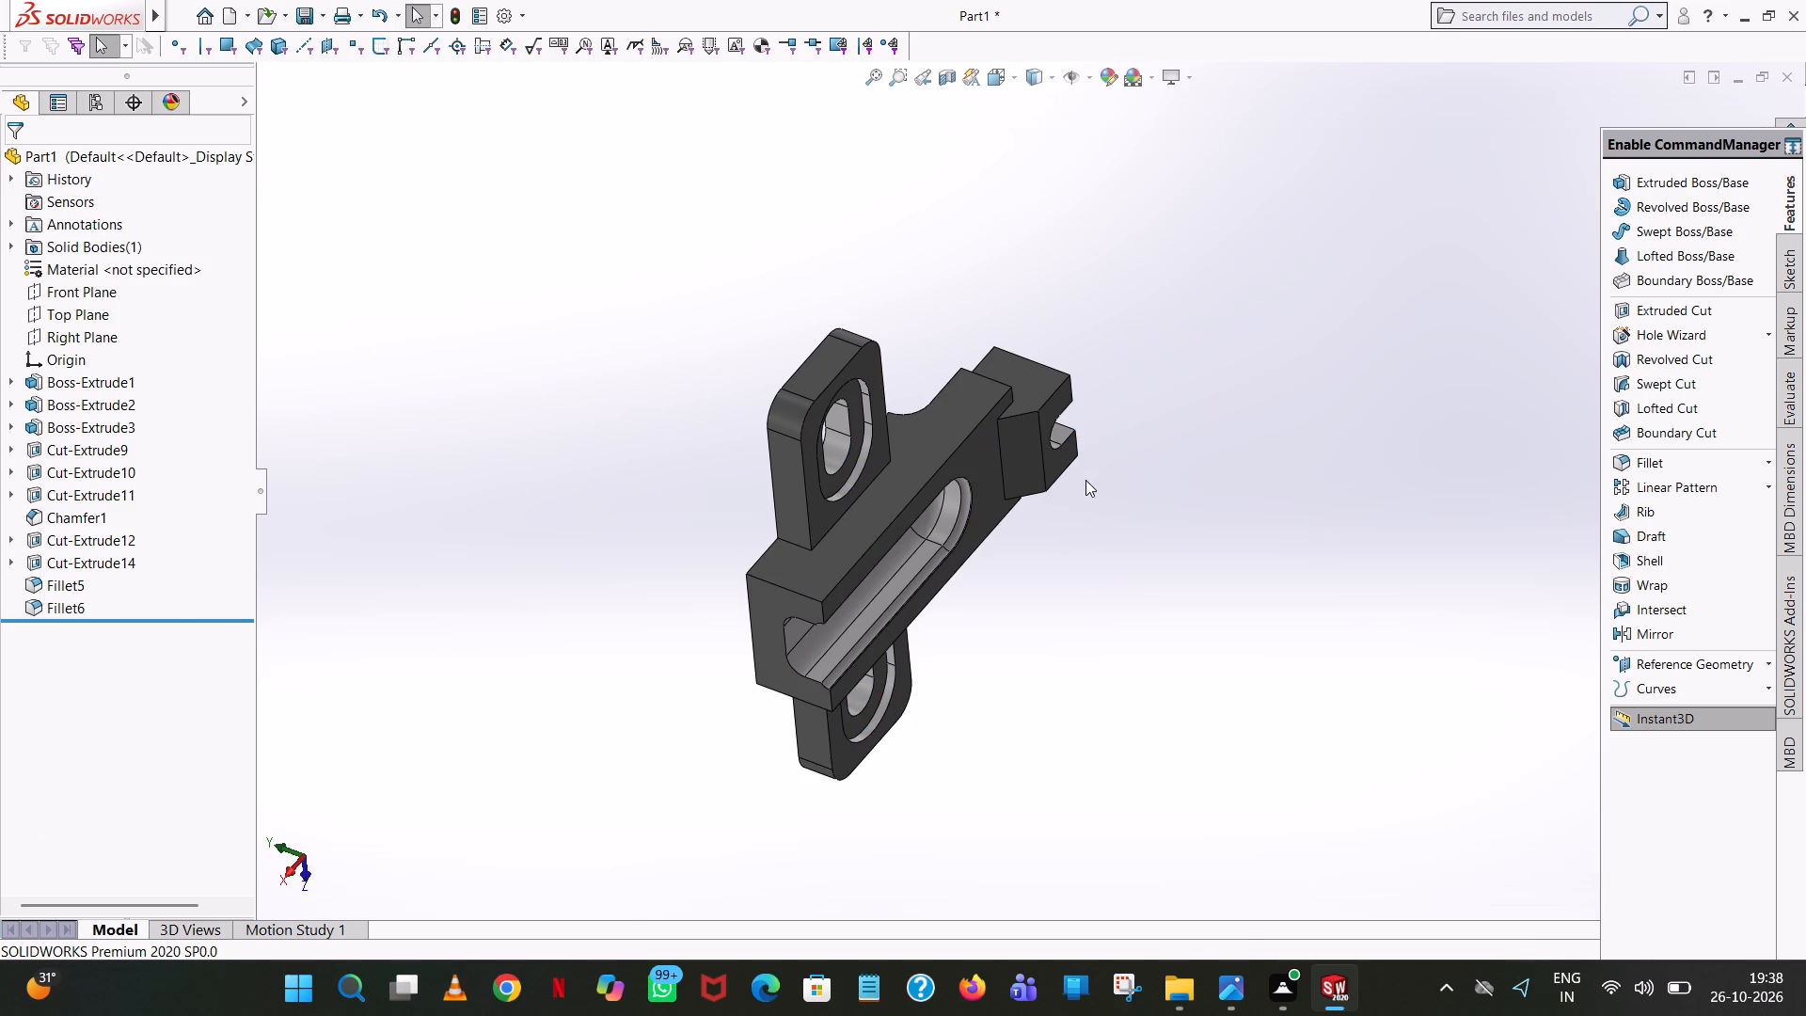
Save the part as "hinge base plate" in the fuji new design folder, with the model turned to show its slotted side.
{"action": "middle_click_drag", "start_coordinate": [1084, 478], "coordinate": [1227, 699]}
{"action": "scroll", "coordinate": [1227, 700], "scroll_direction": "up", "scroll_amount": 1}
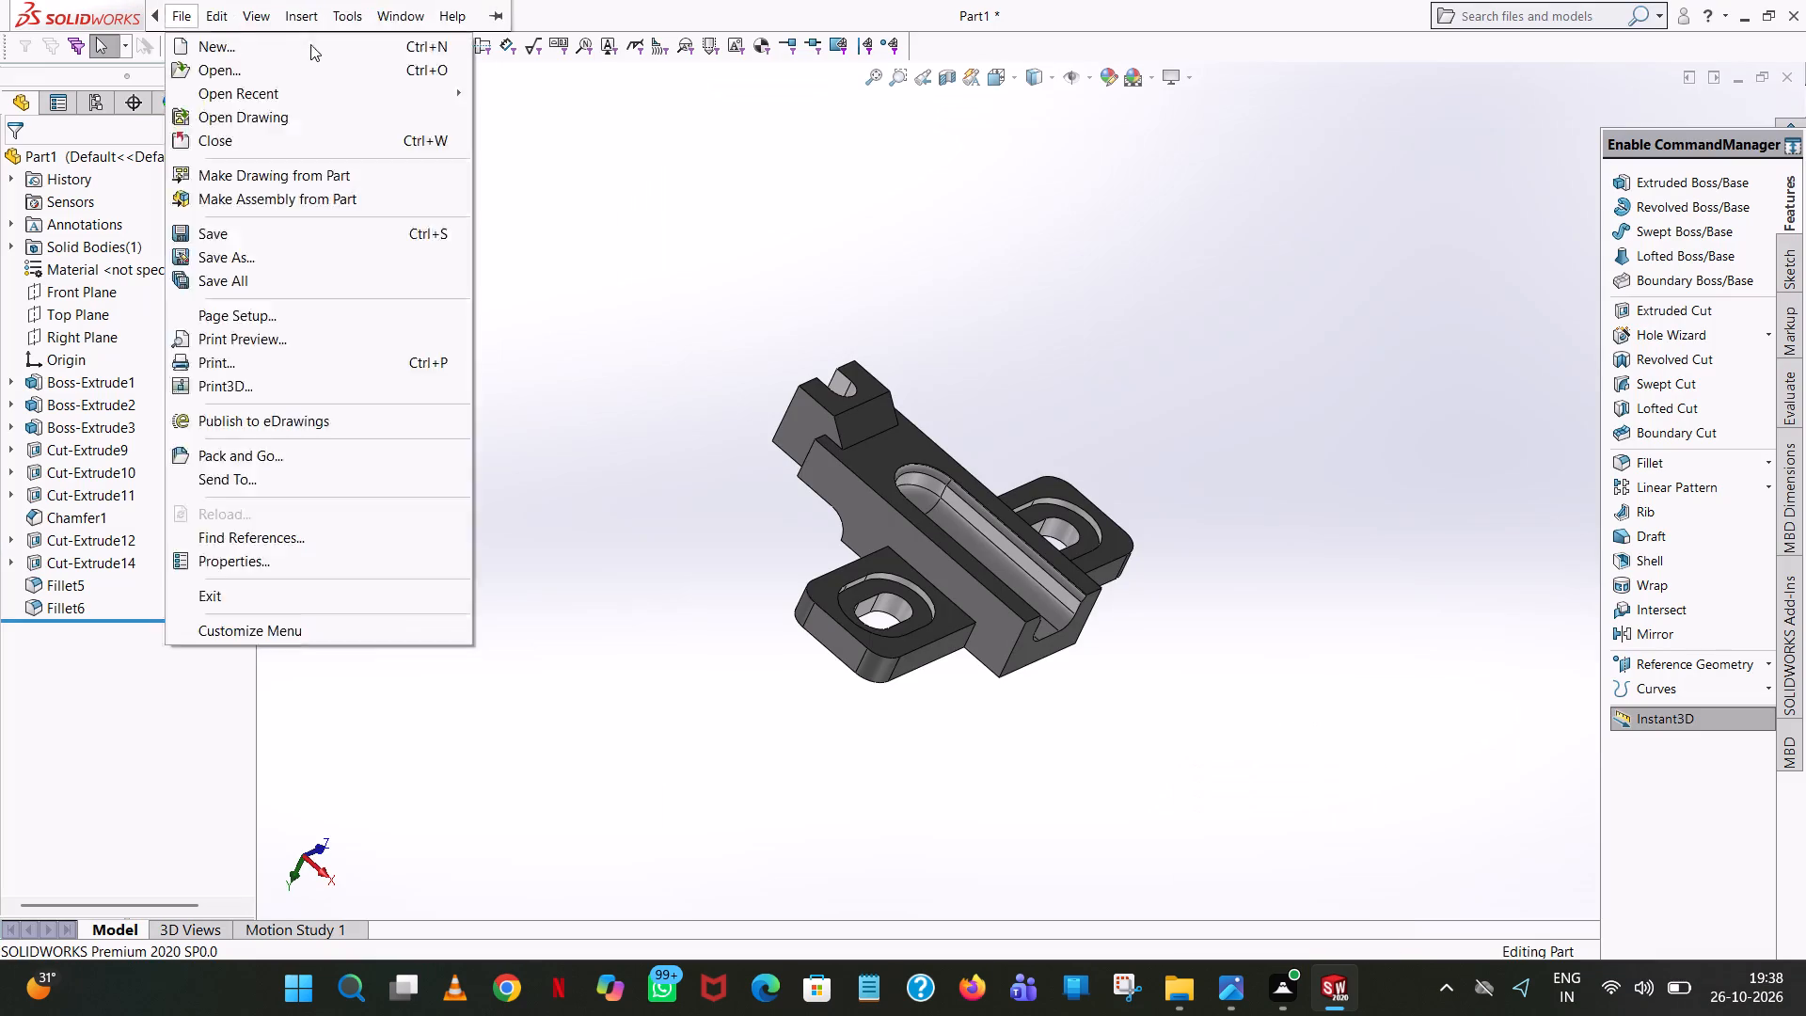
{"action": "left_click", "coordinate": [310, 16]}
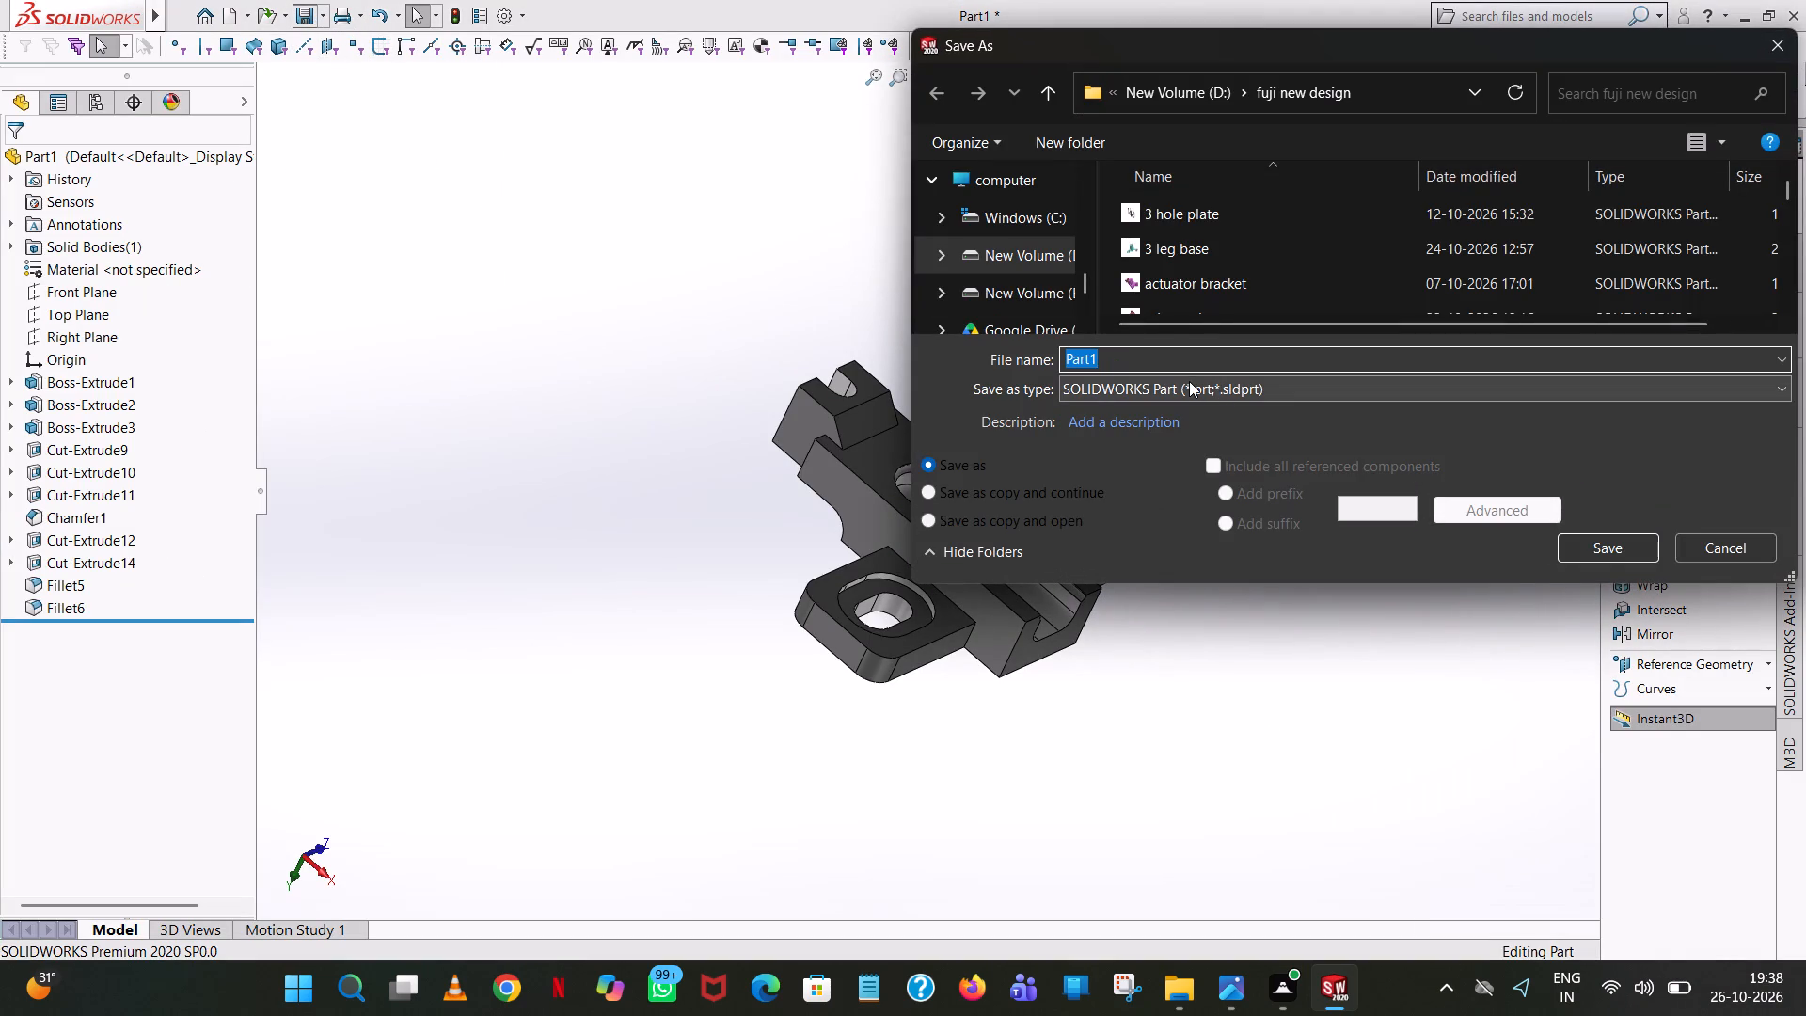
{"action": "type", "text": "hi"}
{"action": "key", "text": "n"}
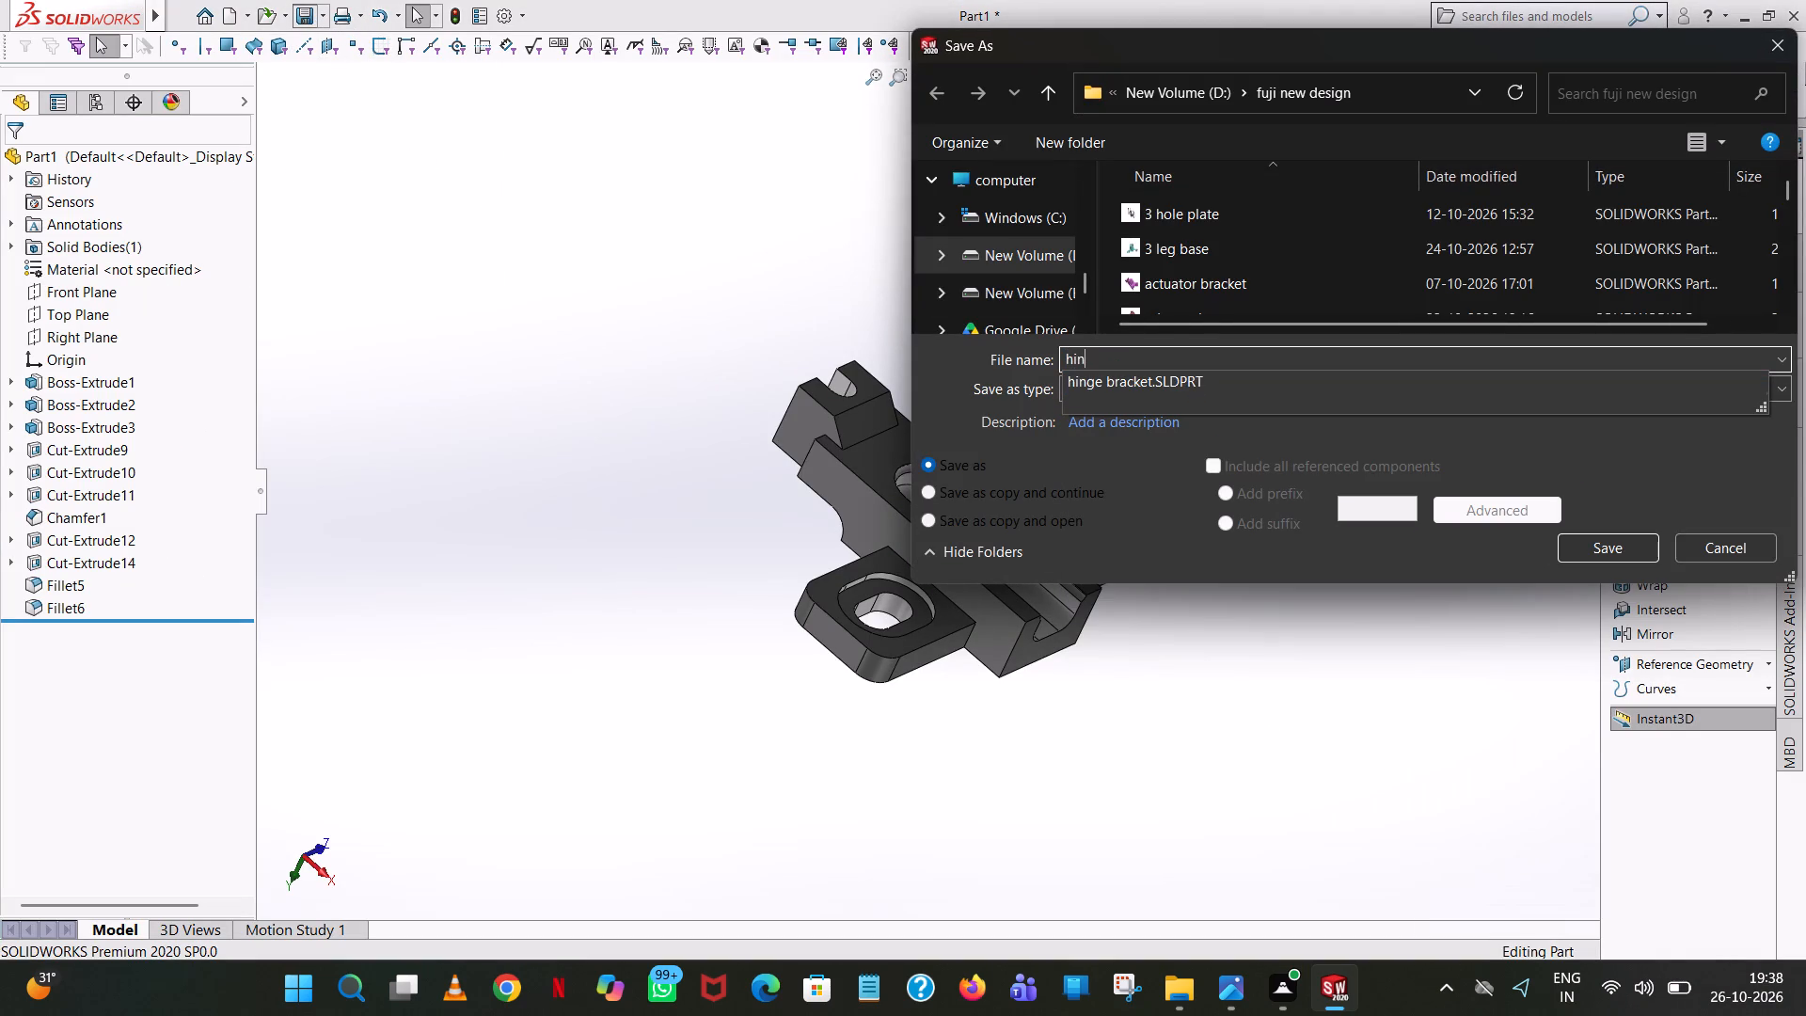
{"action": "type", "text": "ge base plate"}
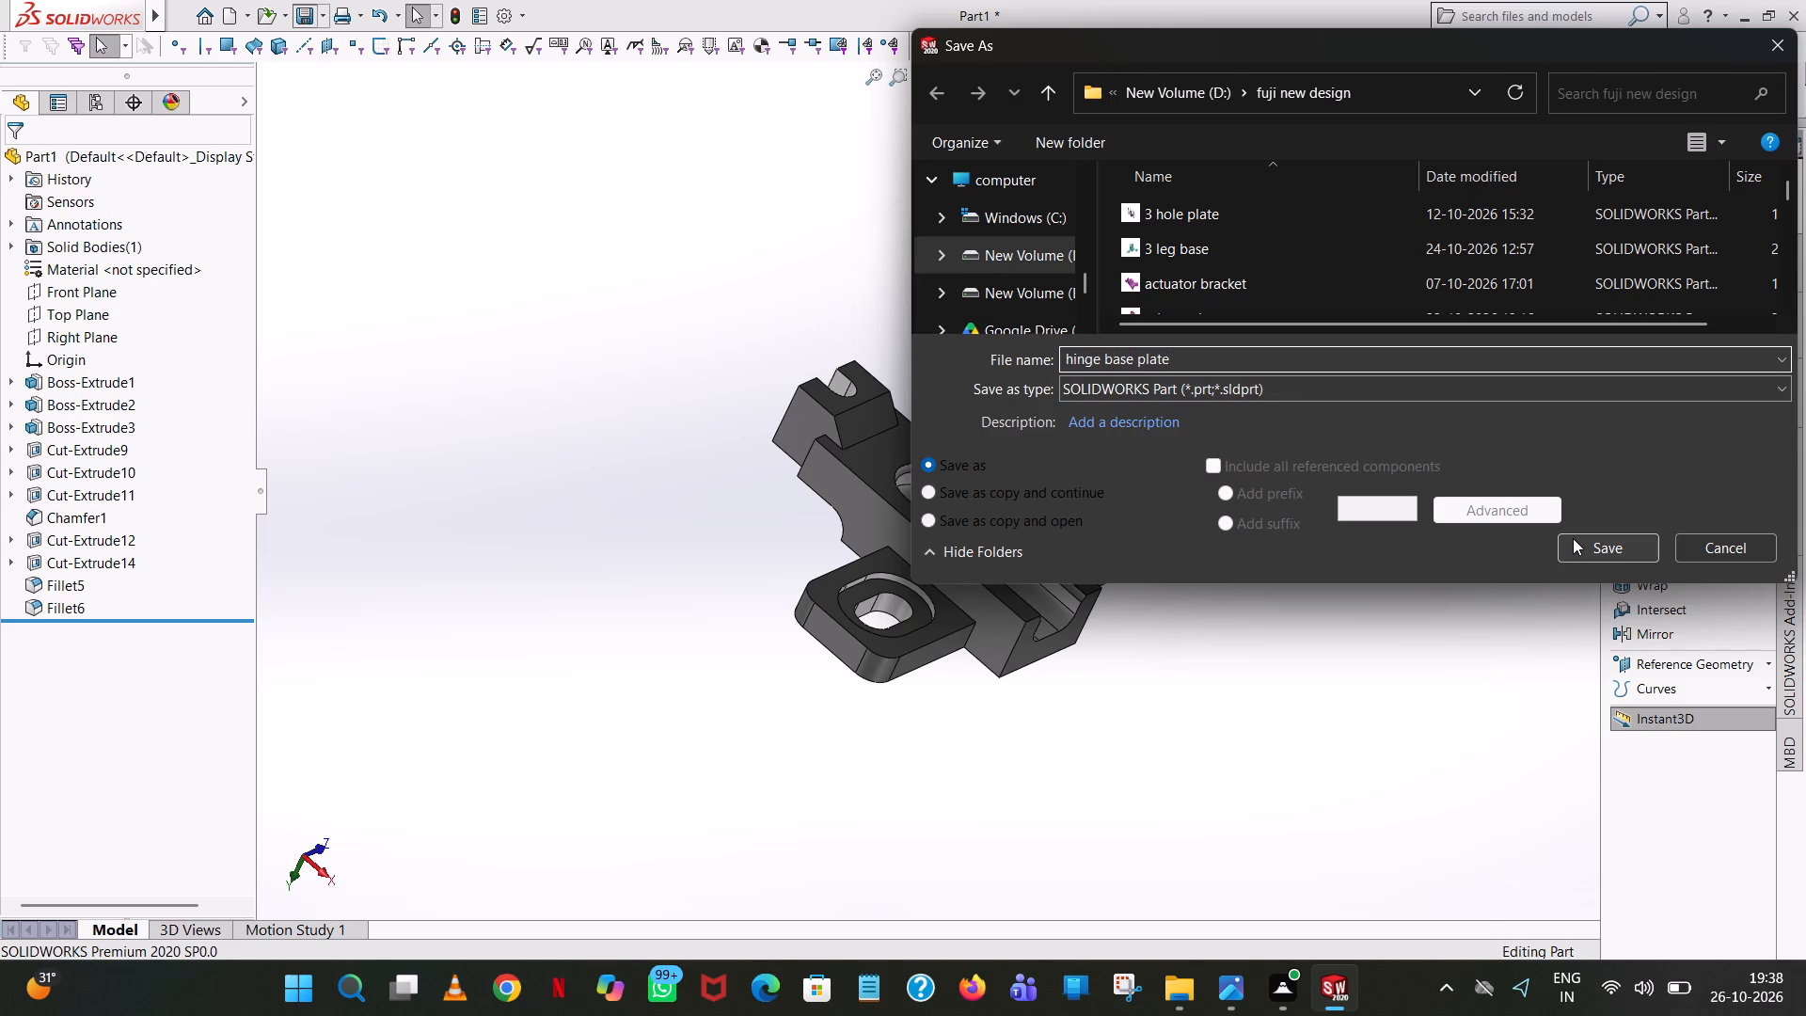
{"action": "left_click", "coordinate": [1573, 538]}
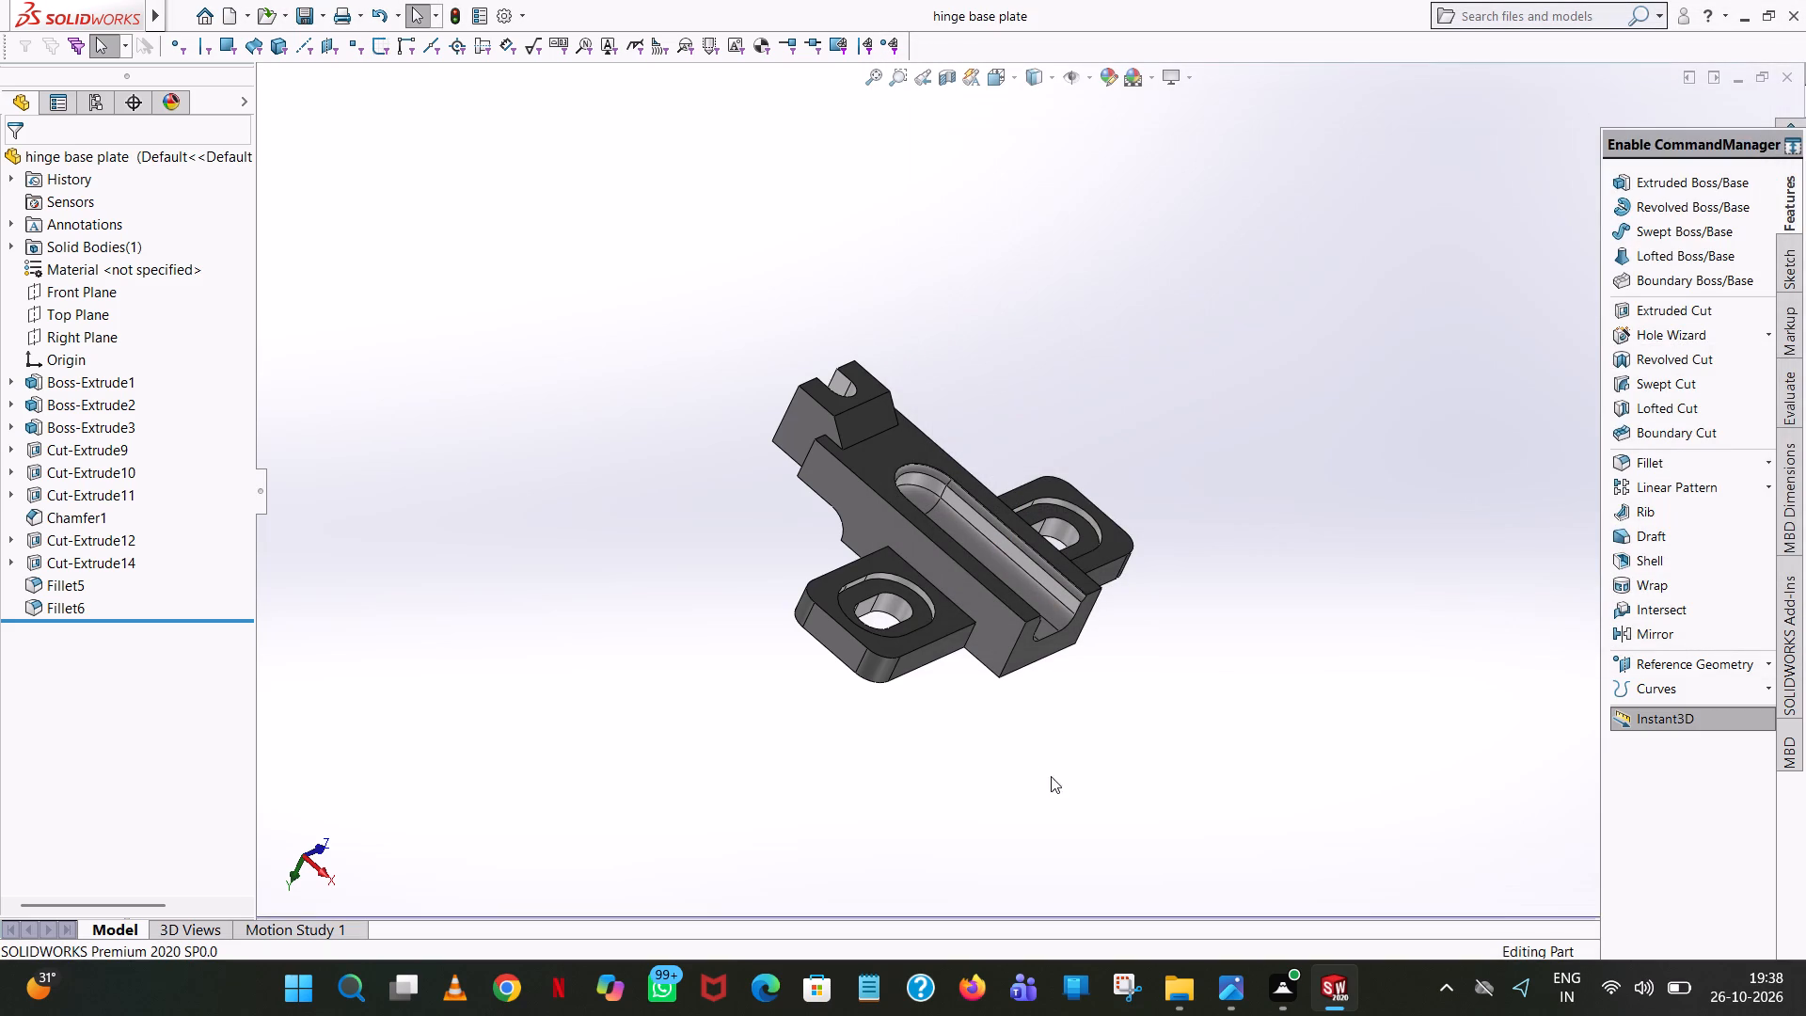
Save a PDF copy of the part as "hinge base plate" in the fuji new pdf folder on drive D.
{"action": "left_click", "coordinate": [329, 12]}
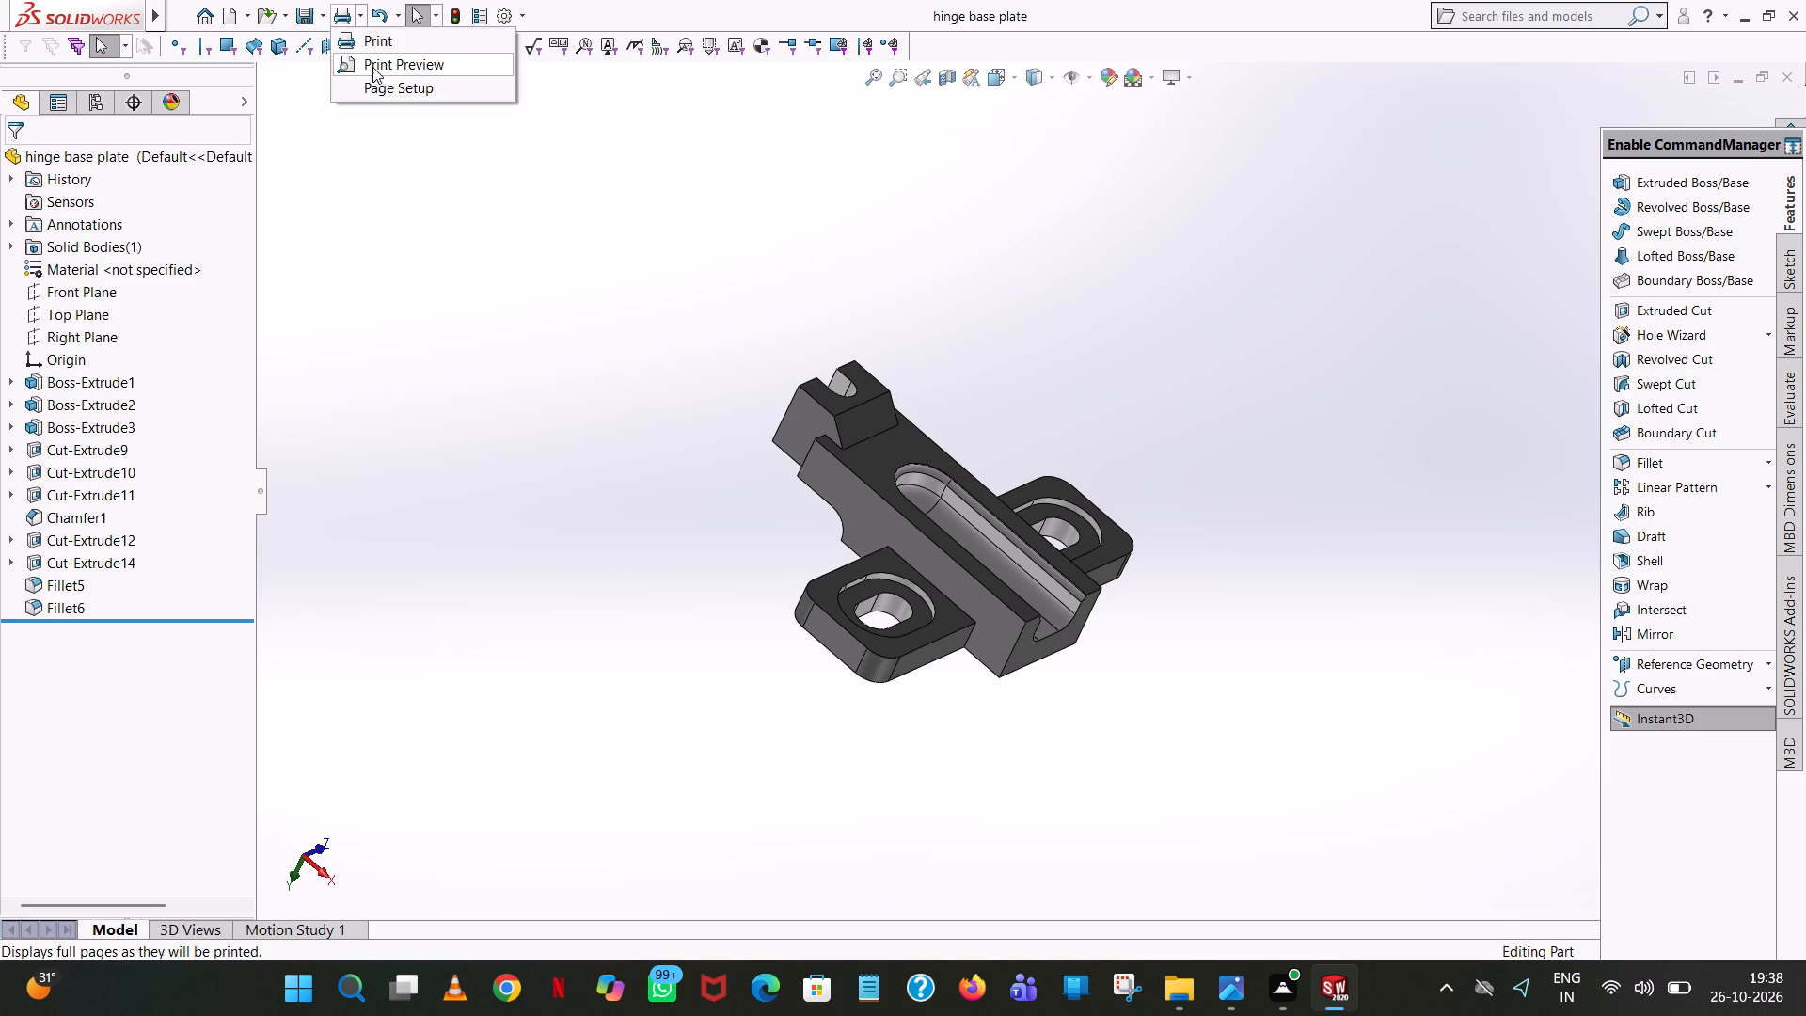
{"action": "left_click", "coordinate": [338, 71]}
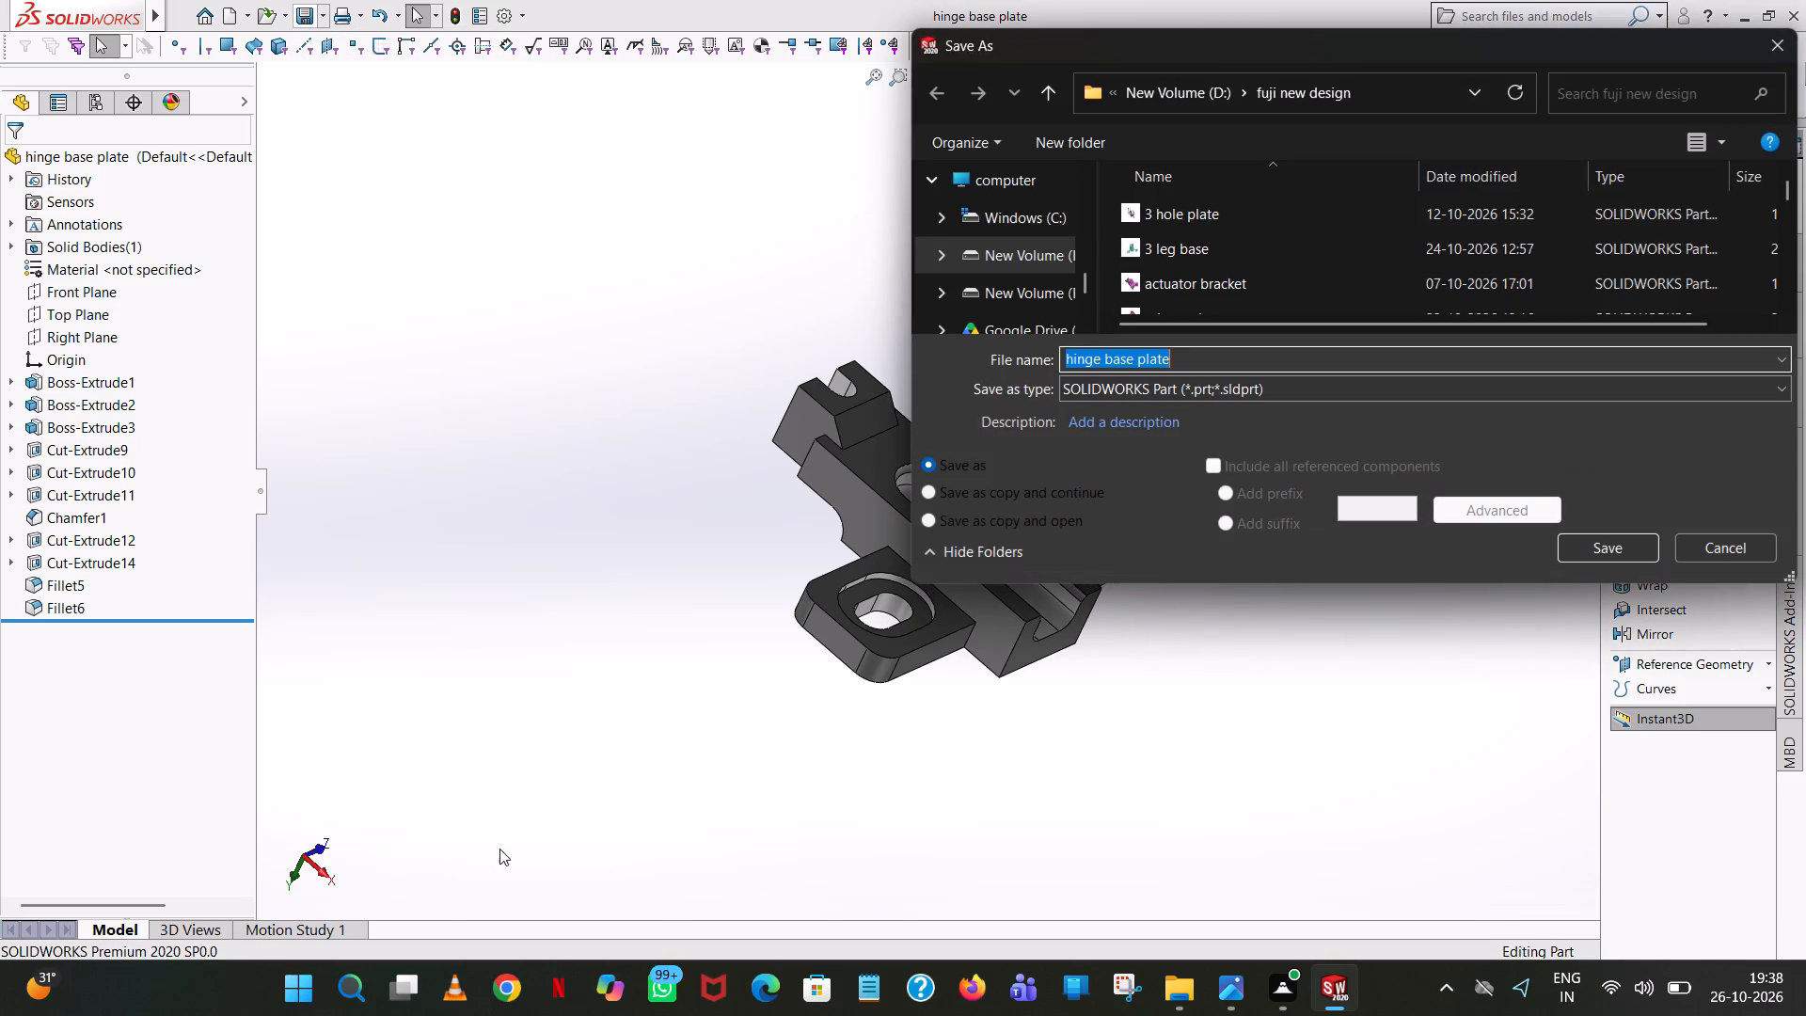
{"action": "left_click", "coordinate": [1044, 103]}
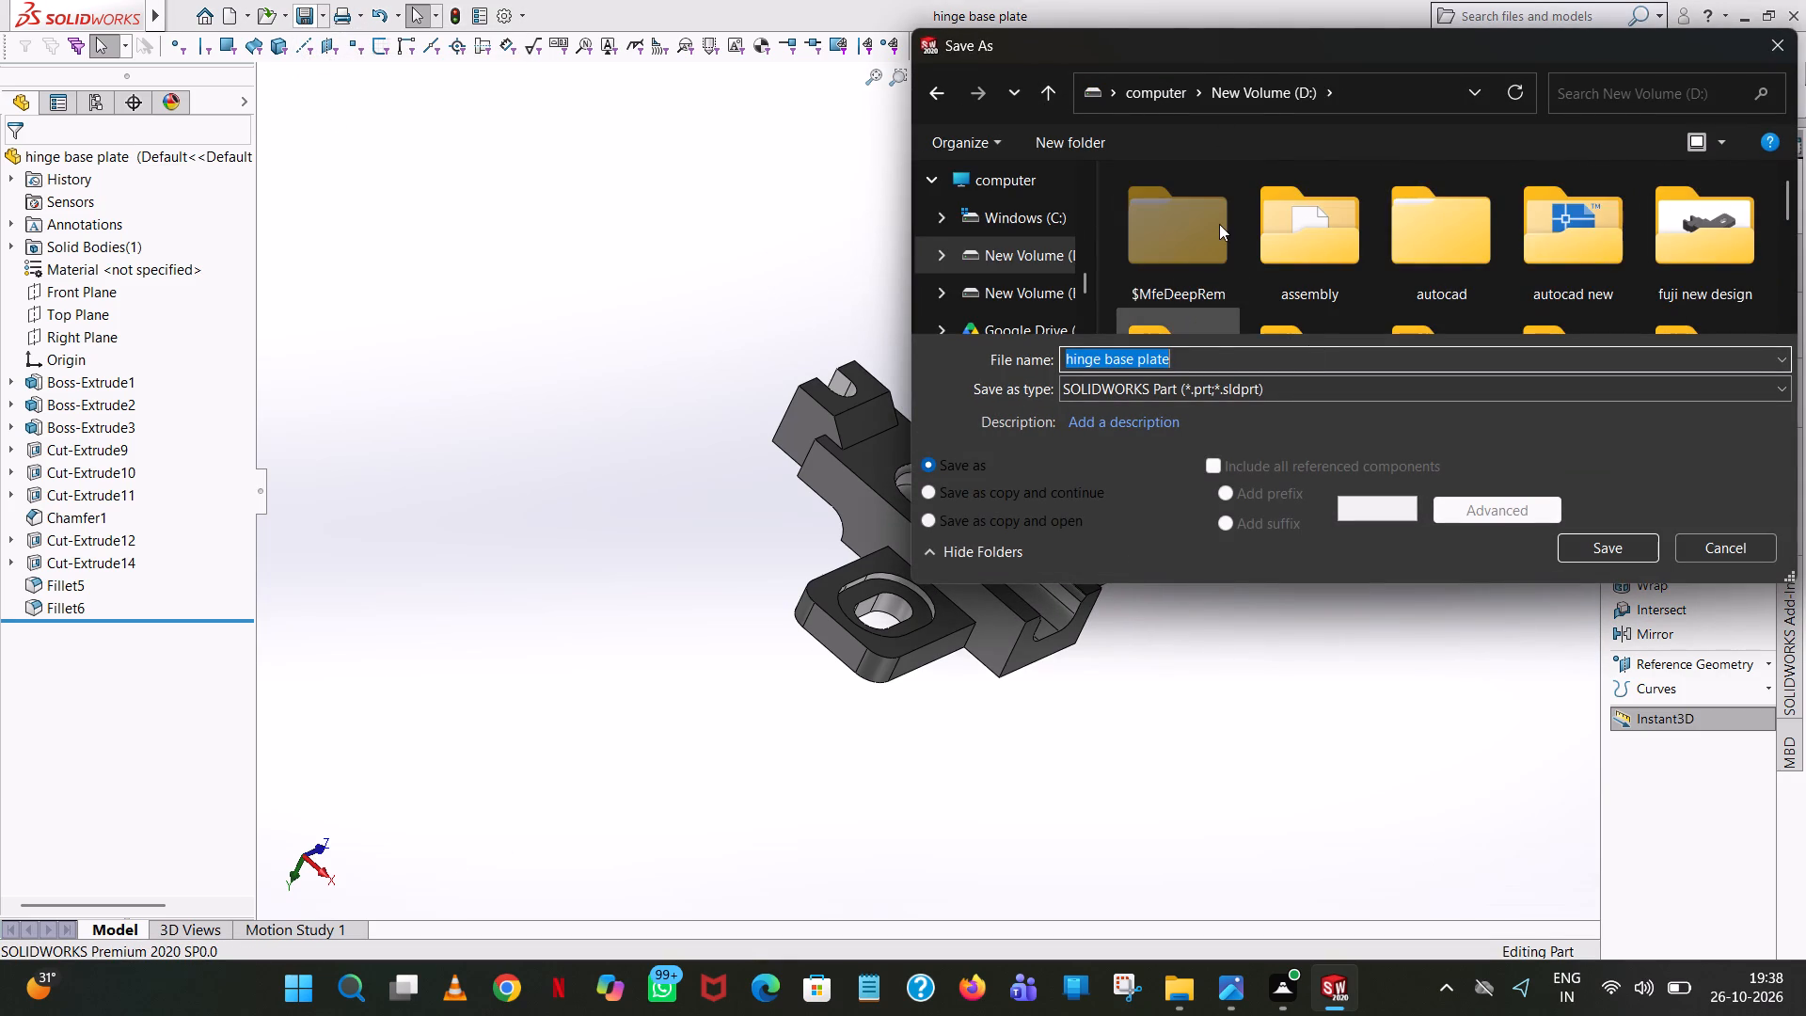
{"action": "scroll", "coordinate": [1219, 223], "scroll_direction": "down", "scroll_amount": 1}
{"action": "double_click", "coordinate": [1213, 232]}
{"action": "left_click", "coordinate": [1295, 387]}
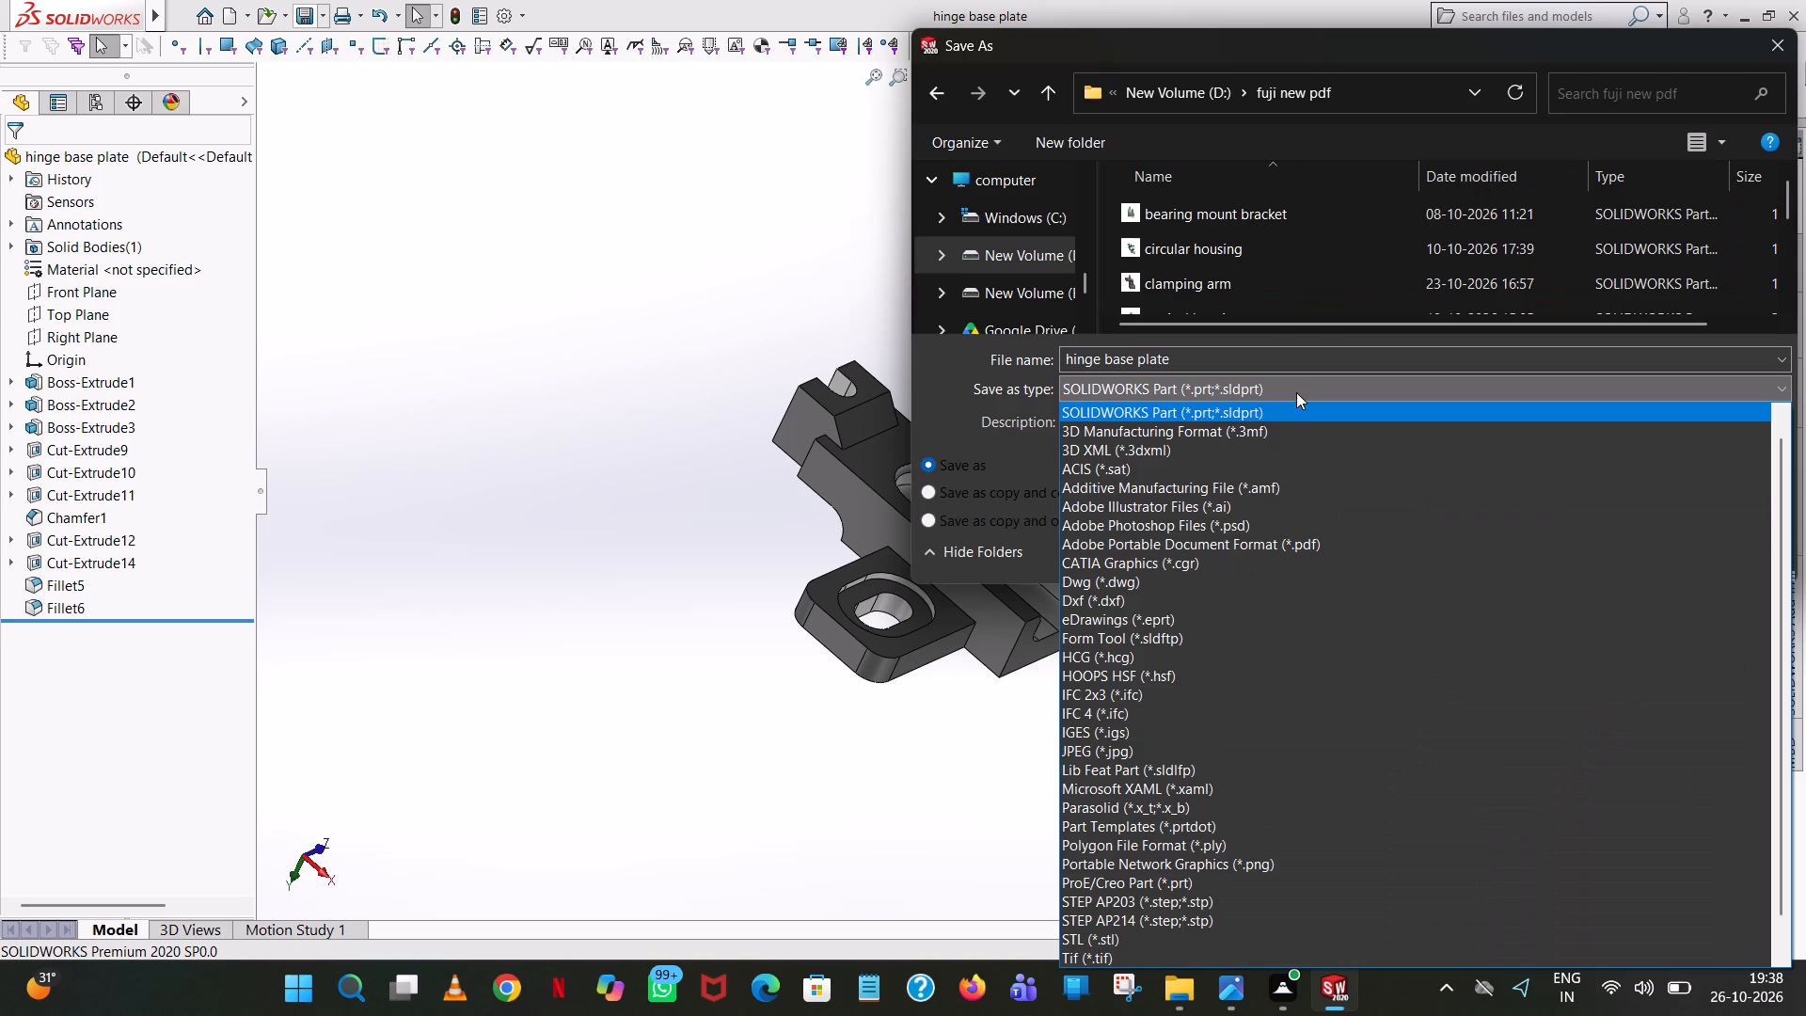
{"action": "left_click", "coordinate": [1307, 541]}
{"action": "left_click", "coordinate": [1608, 584]}
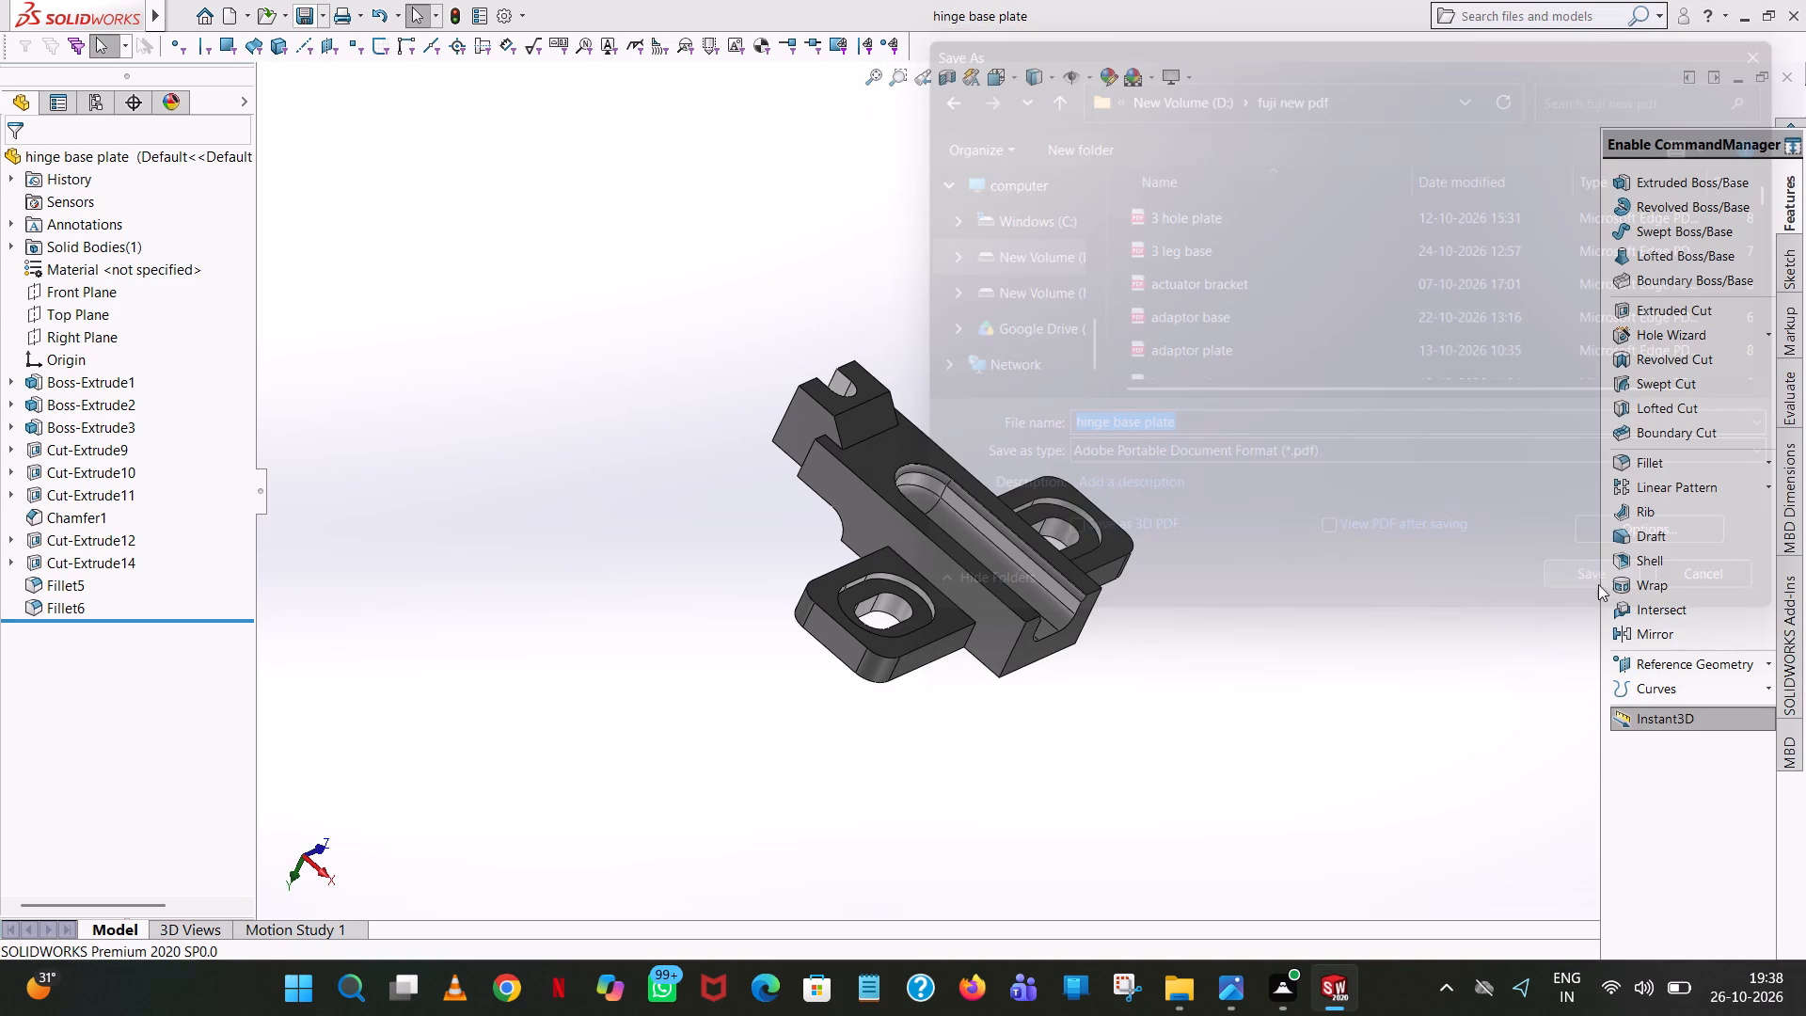